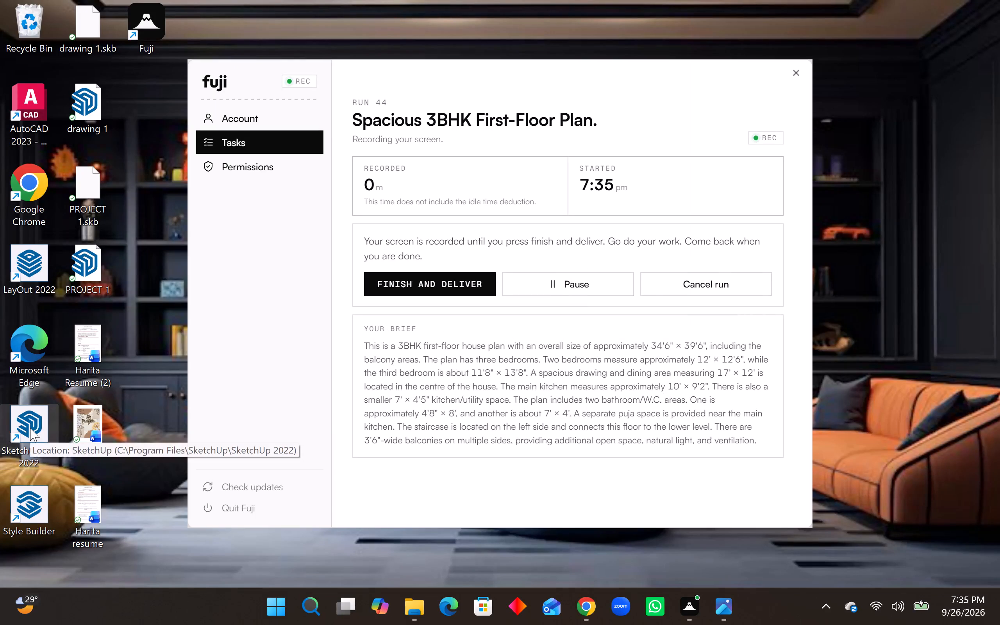
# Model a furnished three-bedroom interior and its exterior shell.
# Launch SketchUp Pro 2022 from the desktop.
pyautogui.doubleClick(30, 428)
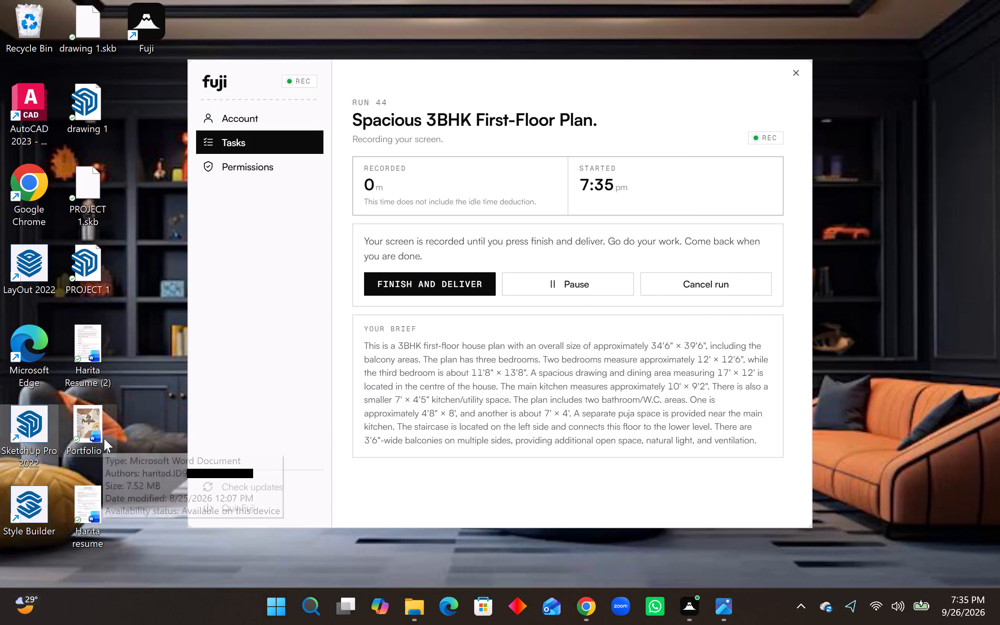
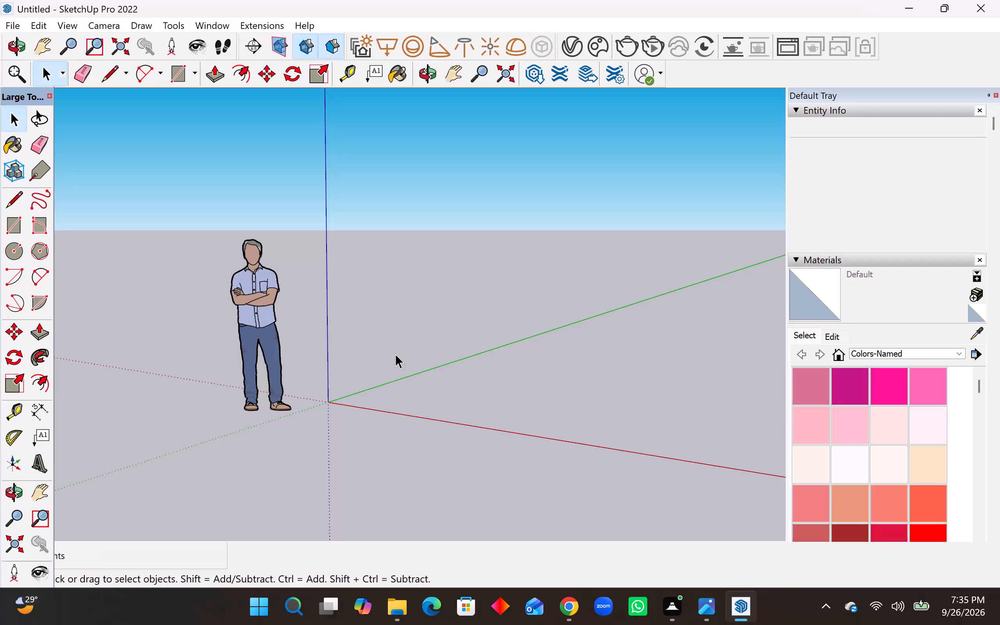
# Delete the default human figure standing near the origin.
pyautogui.click(275, 339)
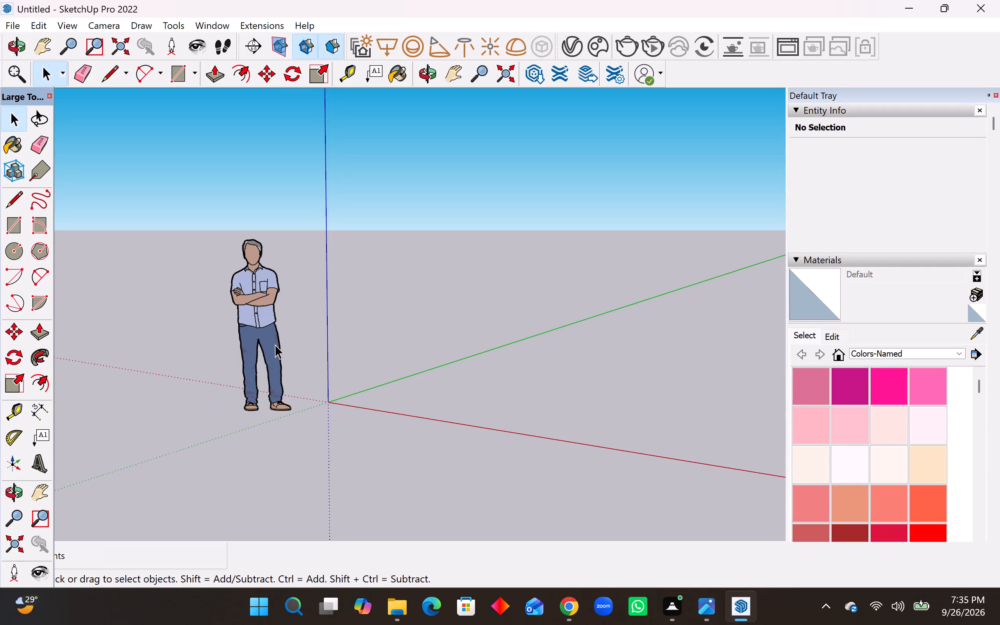
pyautogui.press('Delete')
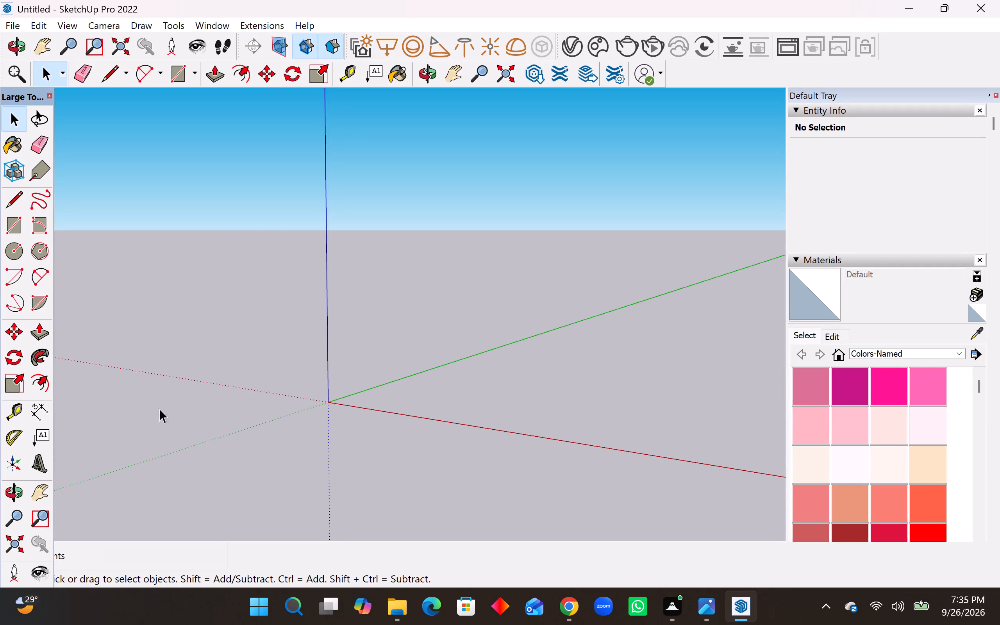
# Draw a 34'6" by 39'6" rectangle on the ground plane as the house footprint.
pyautogui.moveTo(151, 410); pyautogui.dragTo(215, 459, button='middle')
pyautogui.scroll(-1, 200, 459)
pyautogui.scroll(-16, 164, 423)
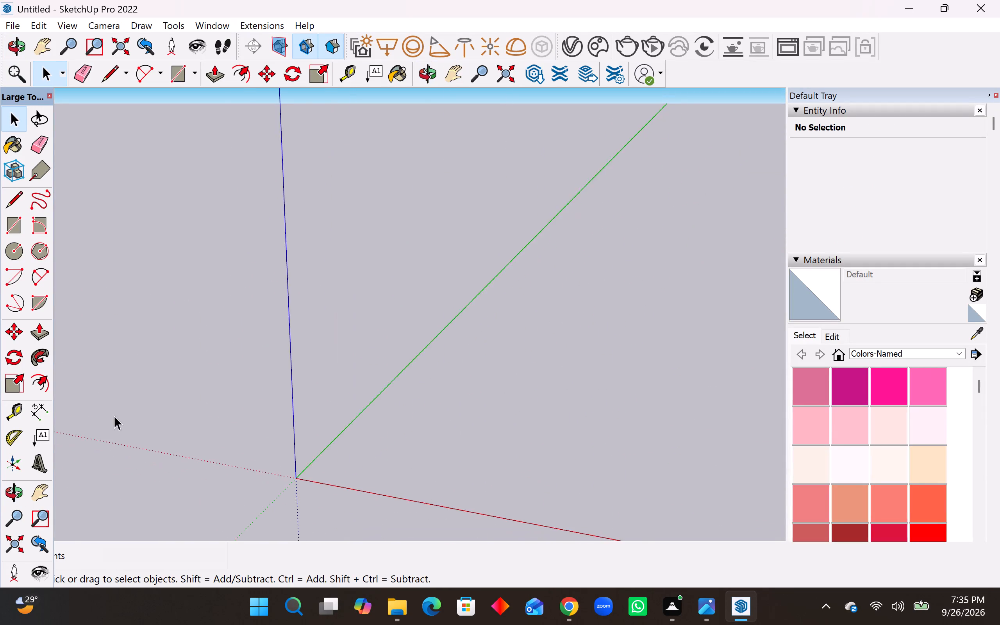
pyautogui.scroll(-16, 114, 416)
pyautogui.moveTo(363, 428); pyautogui.dragTo(479, 436, button='middle')
pyautogui.scroll(-1, 566, 457)
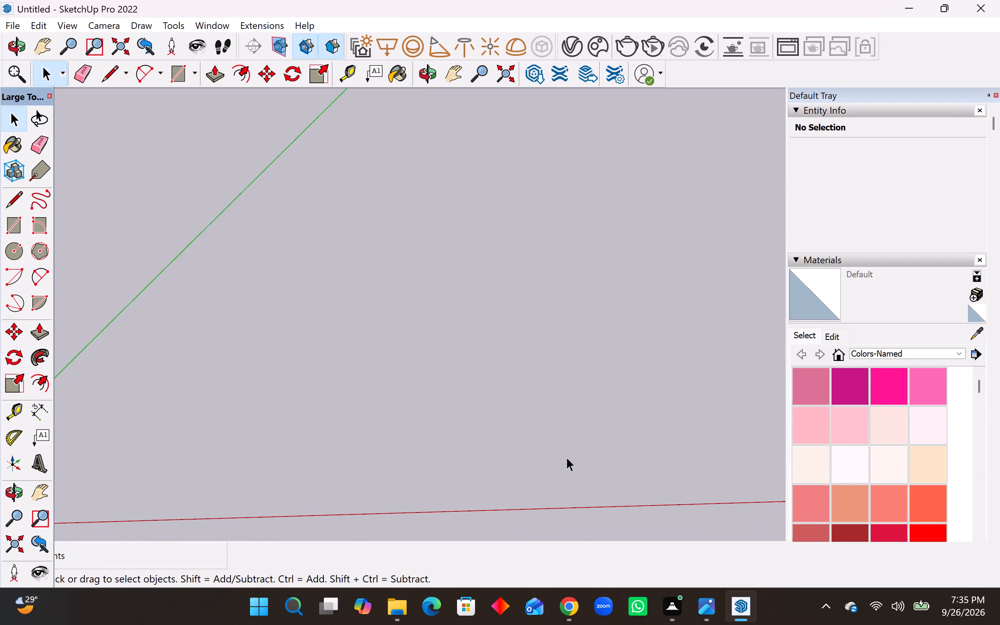
pyautogui.scroll(-6, 566, 457)
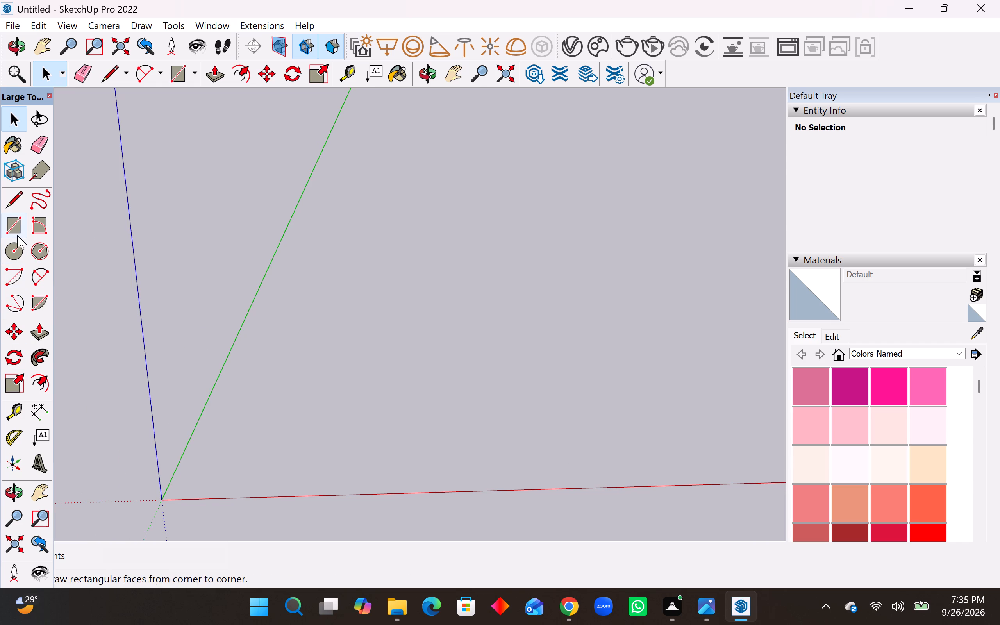
pyautogui.click(16, 229)
pyautogui.click(472, 374)
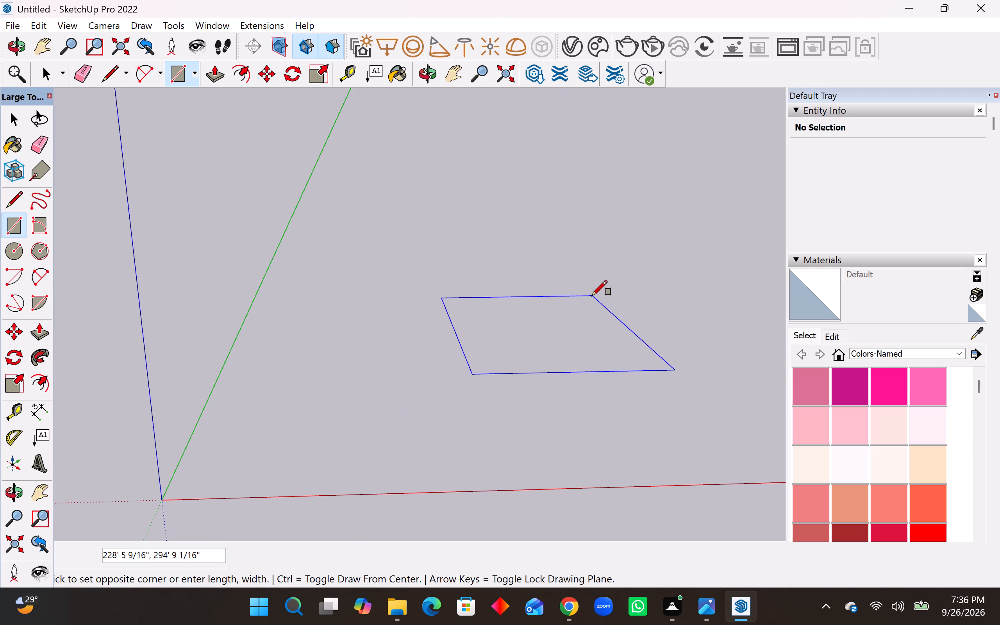
pyautogui.press('3')
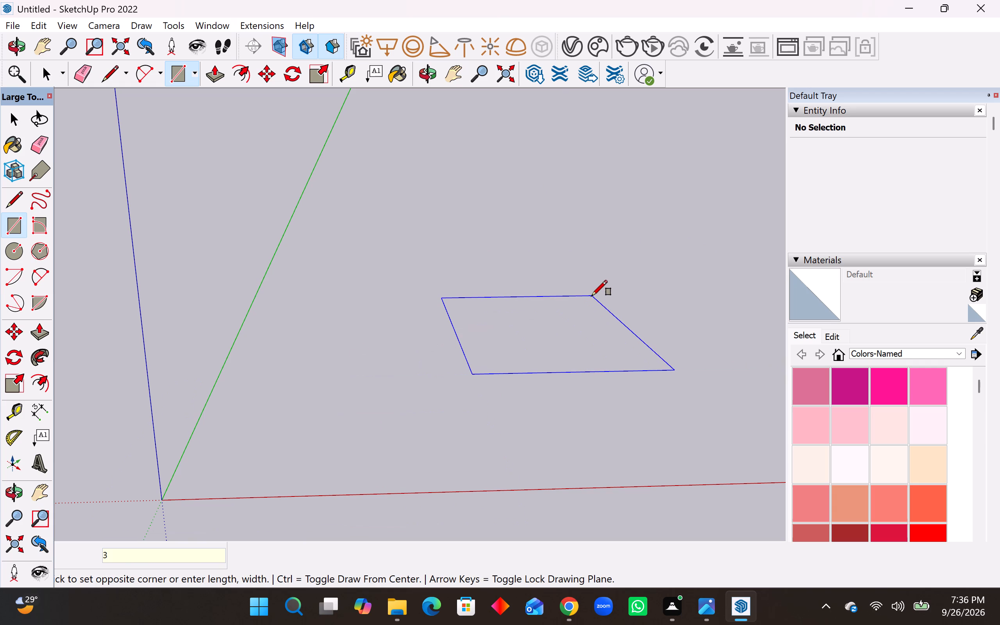
pyautogui.write('4\'6"')
pyautogui.press(',')
pyautogui.write("39'6")
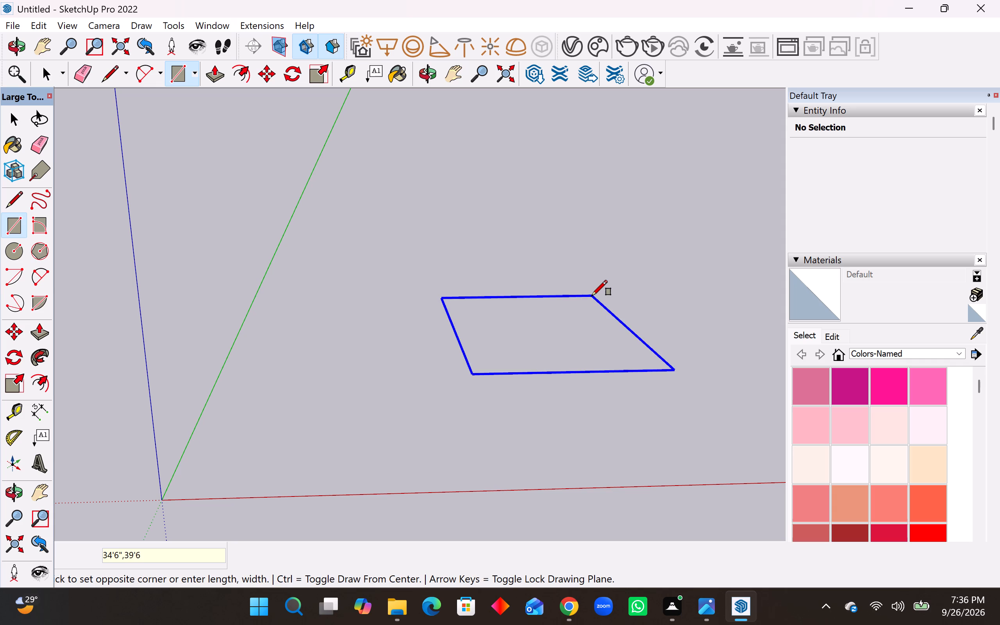
pyautogui.hotkey('shift', '"')
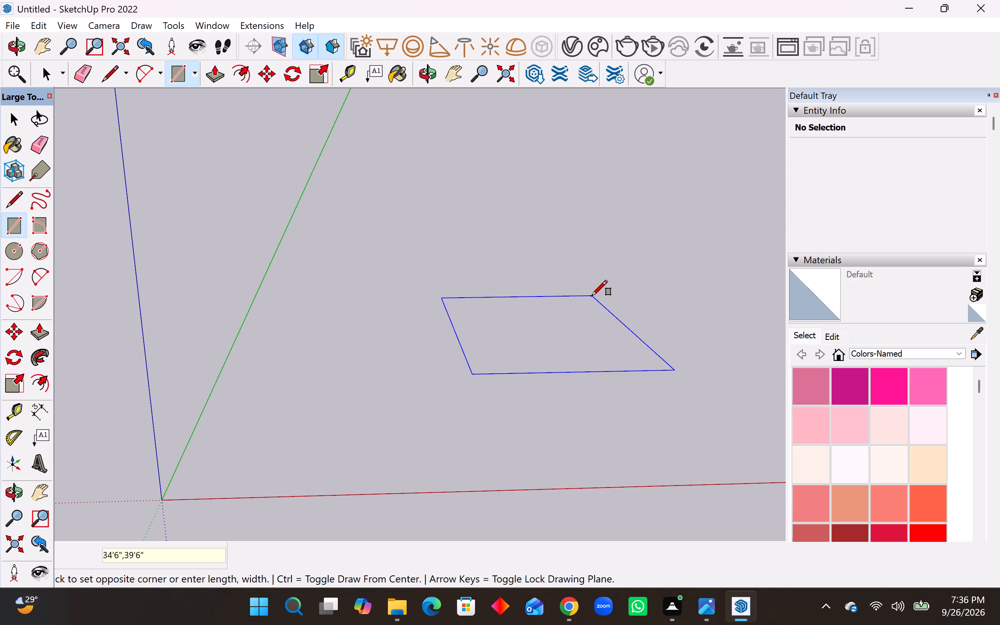
pyautogui.press('Return')
# Push/Pull the footprint rectangle up 6" to form the floor slab.
pyautogui.scroll(3, 472, 392)
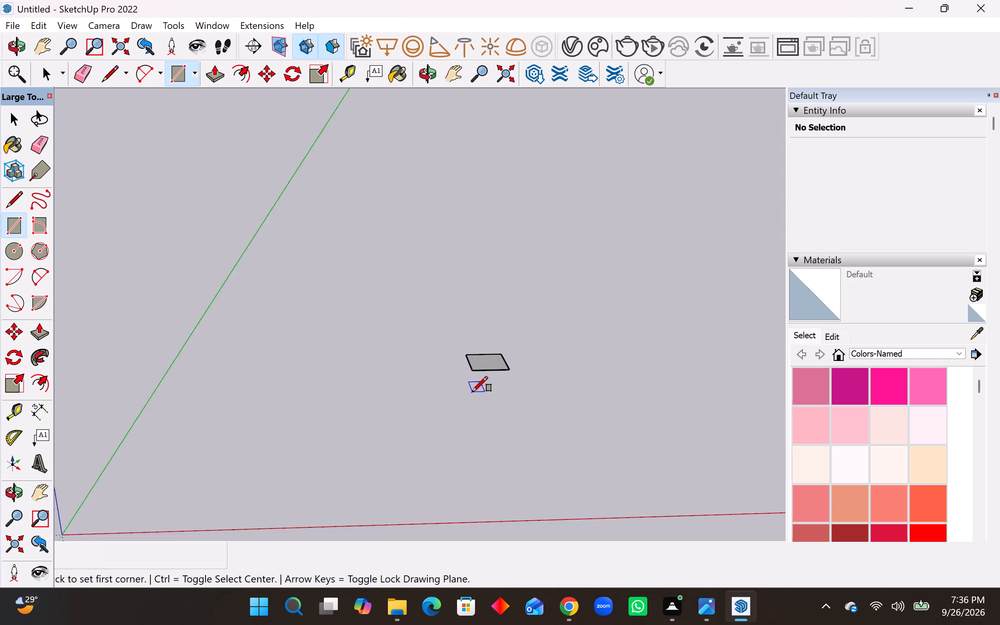
pyautogui.scroll(10, 472, 392)
pyautogui.moveTo(500, 366); pyautogui.dragTo(492, 573, button='middle')
pyautogui.scroll(4, 449, 318)
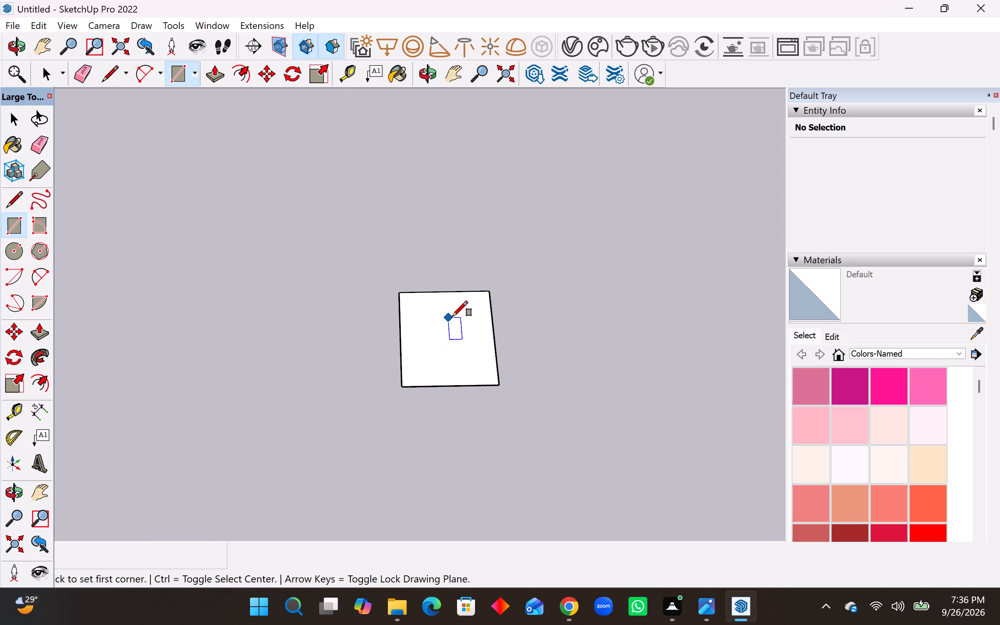
pyautogui.click(34, 328)
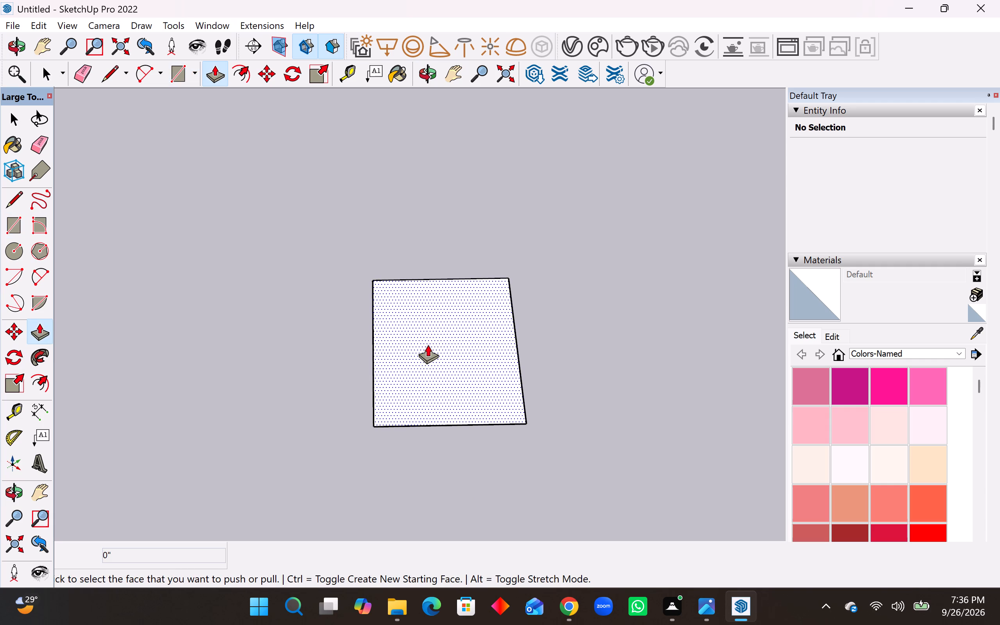
pyautogui.click(428, 344)
pyautogui.write('6"')
pyautogui.press('Return')
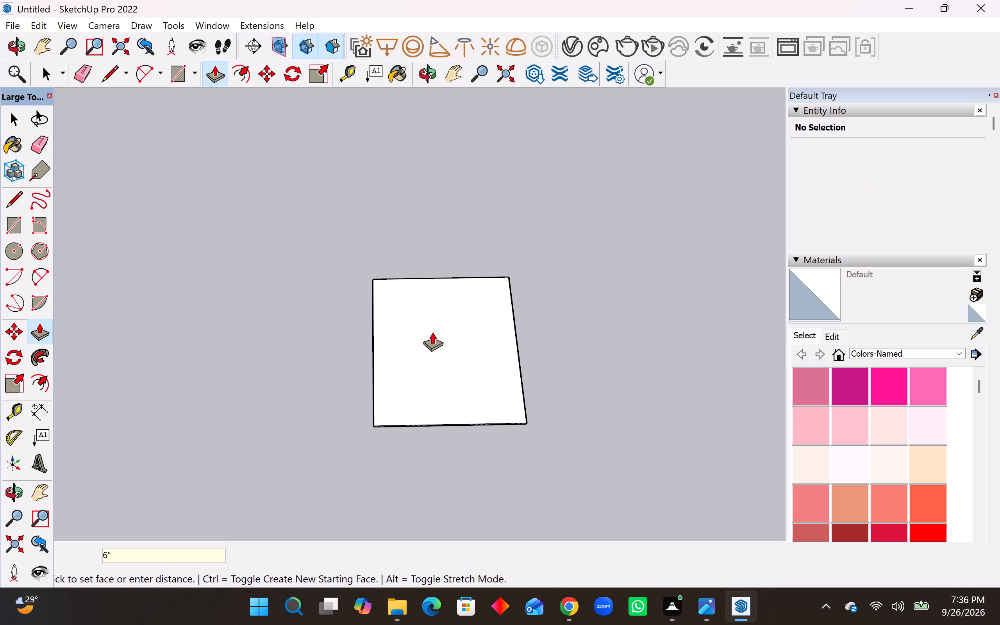
# Check the slab's thickness at a front corner using the Dimension tool, without placing a dimension.
pyautogui.moveTo(432, 409); pyautogui.dragTo(427, 328, button='middle')
pyautogui.scroll(4, 439, 345)
pyautogui.scroll(2, 470, 416)
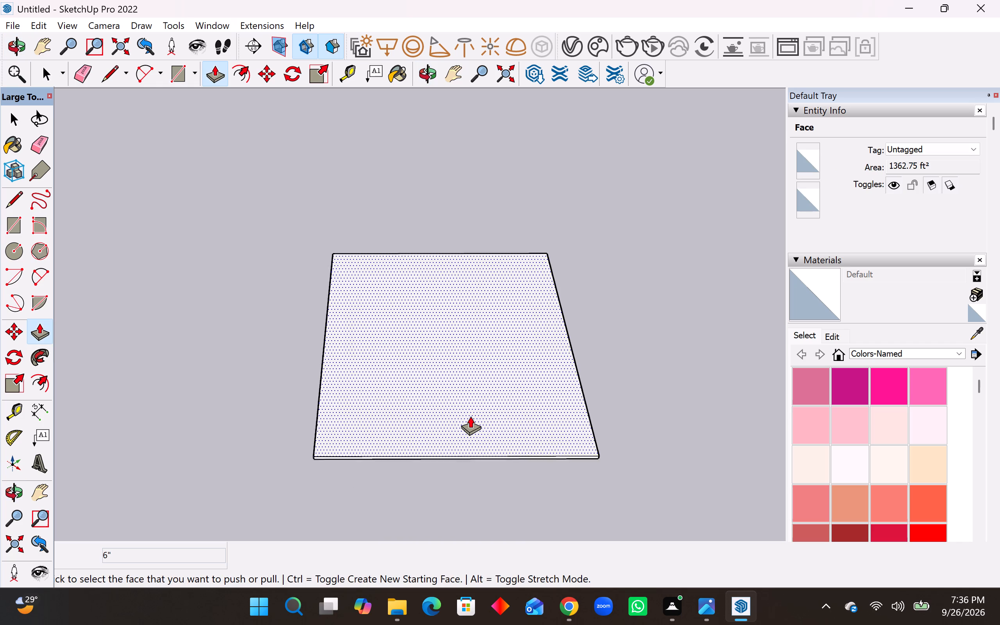
pyautogui.scroll(2, 470, 416)
pyautogui.moveTo(470, 416); pyautogui.dragTo(459, 352, button='middle')
pyautogui.scroll(4, 408, 394)
pyautogui.moveTo(416, 403); pyautogui.dragTo(416, 392, button='middle')
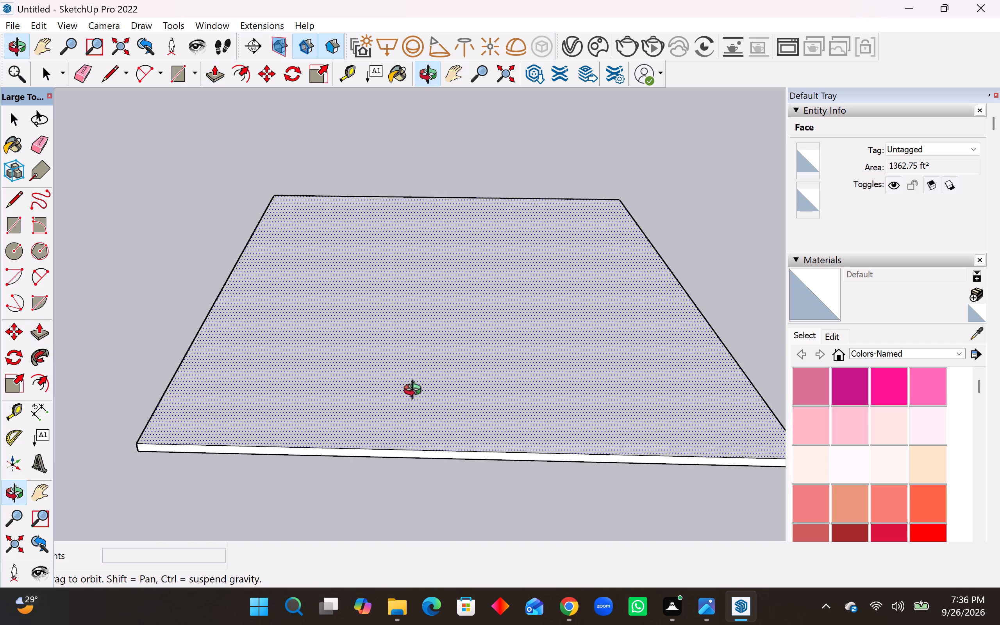
pyautogui.moveTo(416, 392); pyautogui.dragTo(416, 384, button='middle')
pyautogui.scroll(-3, 410, 425)
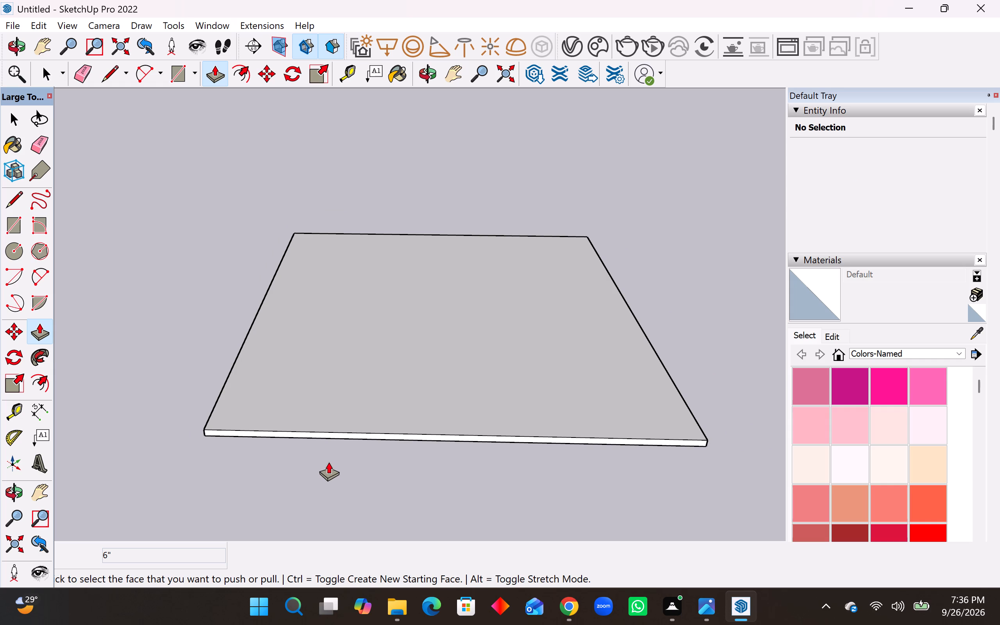
pyautogui.scroll(5, 699, 451)
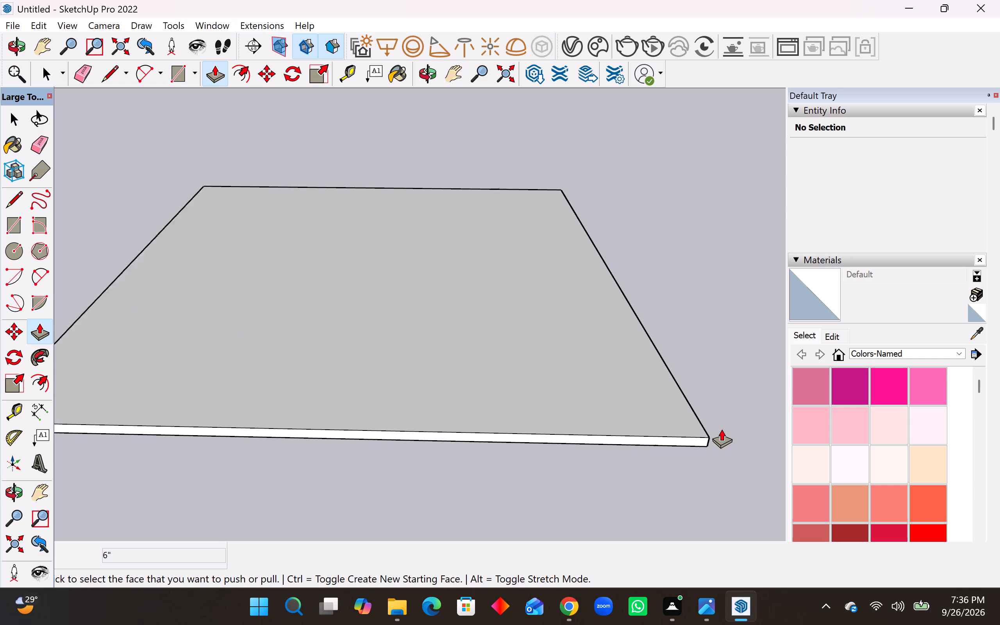
pyautogui.scroll(3, 721, 429)
pyautogui.moveTo(729, 486); pyautogui.dragTo(721, 448, button='middle')
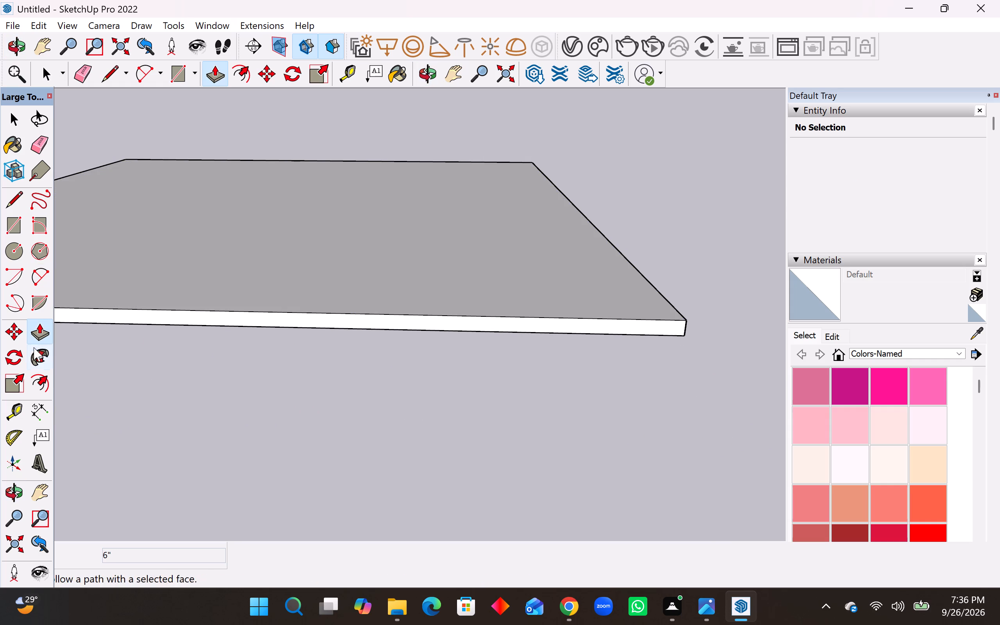
pyautogui.click(35, 407)
pyautogui.scroll(5, 677, 365)
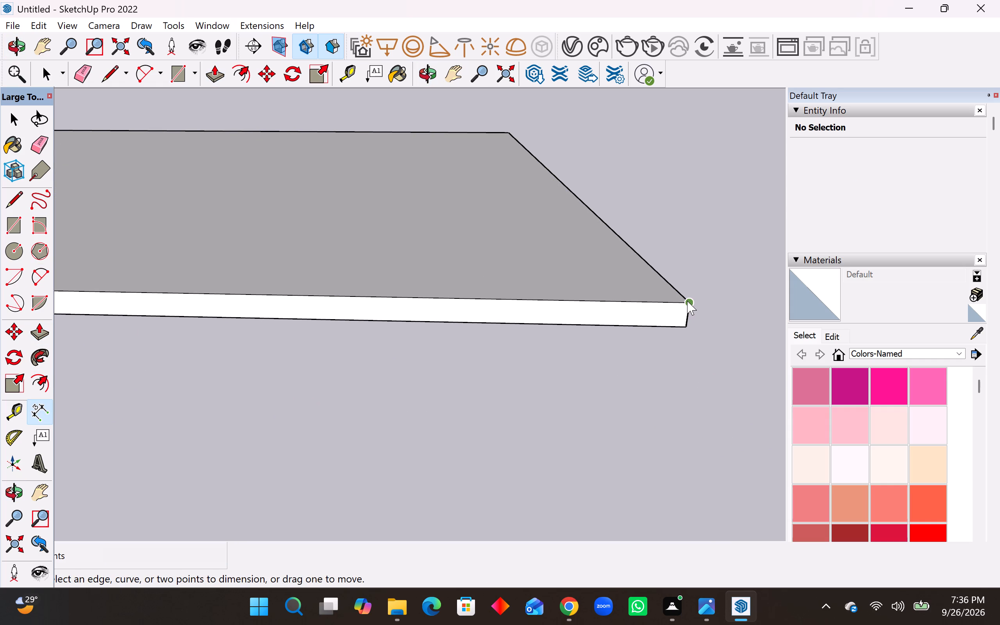
pyautogui.click(687, 300)
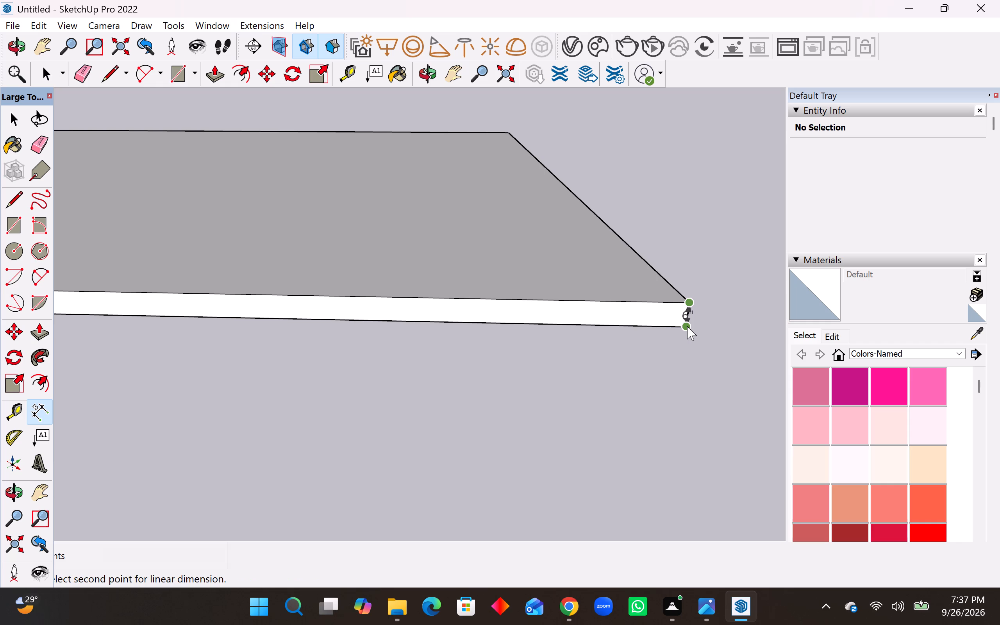
pyautogui.press('Escape')
# Offset the slab's top face edges inward by 9" to outline the outer walls.
pyautogui.moveTo(581, 435); pyautogui.dragTo(623, 560, button='middle')
pyautogui.scroll(-2, 581, 435)
pyautogui.scroll(-1, 623, 559)
pyautogui.scroll(-11, 613, 485)
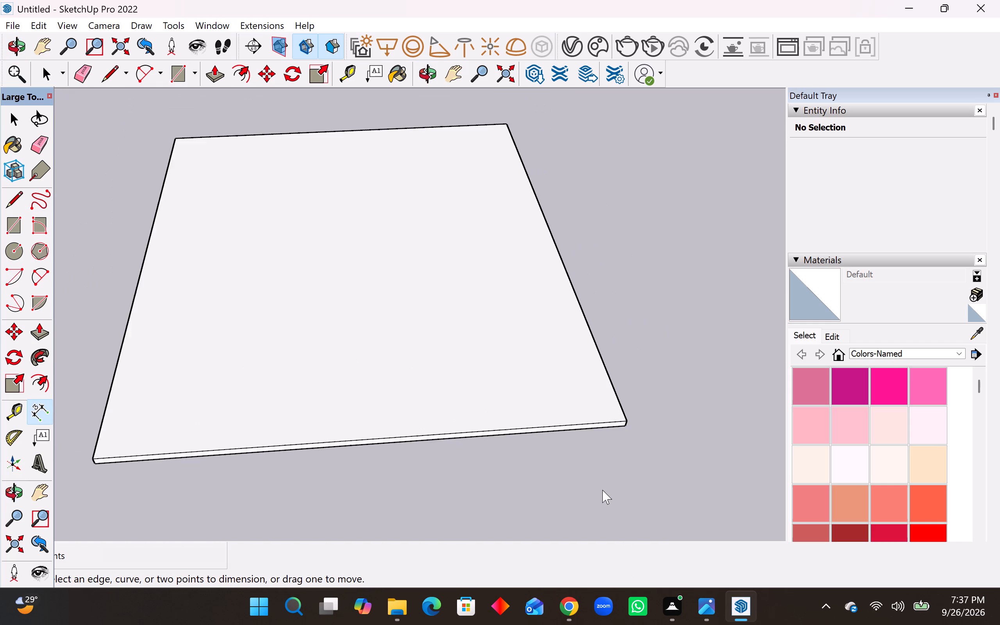
pyautogui.scroll(-7, 602, 490)
pyautogui.moveTo(600, 404); pyautogui.dragTo(572, 450, button='middle')
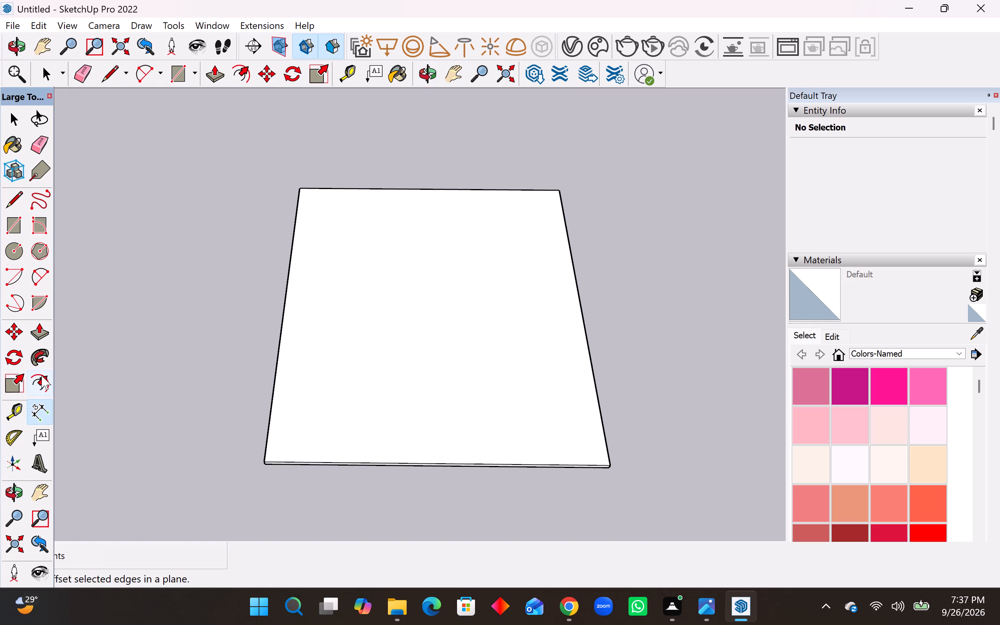
pyautogui.click(36, 377)
pyautogui.click(298, 326)
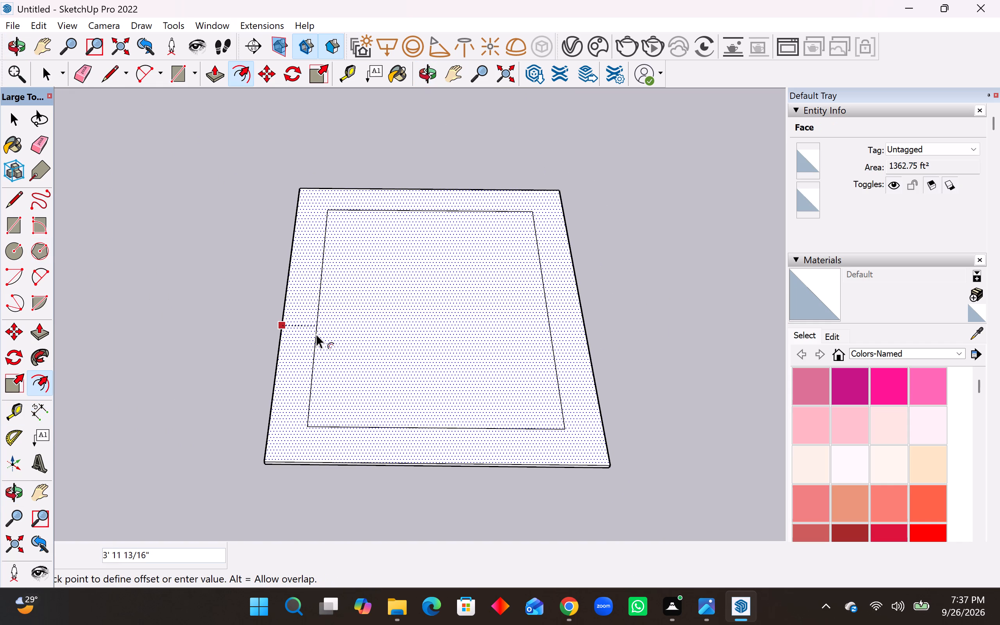
pyautogui.press('9')
pyautogui.hotkey('shift', '"')
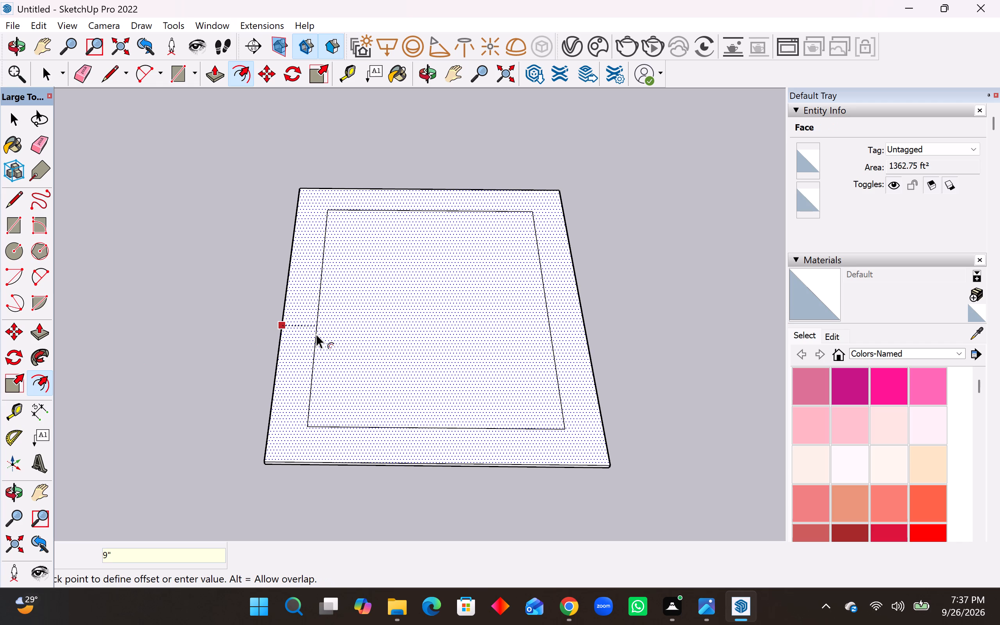
pyautogui.press('Return')
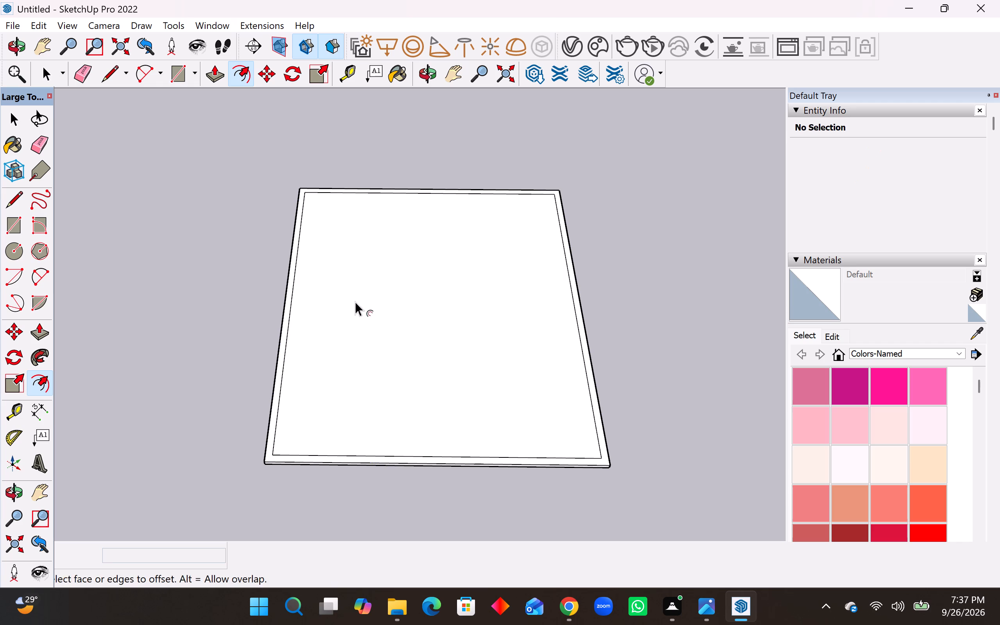
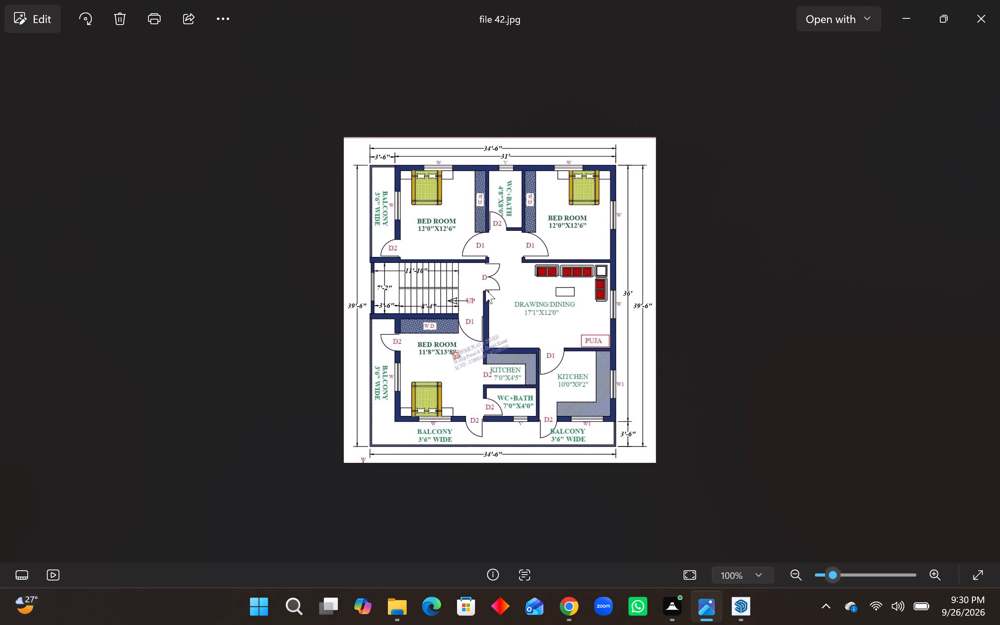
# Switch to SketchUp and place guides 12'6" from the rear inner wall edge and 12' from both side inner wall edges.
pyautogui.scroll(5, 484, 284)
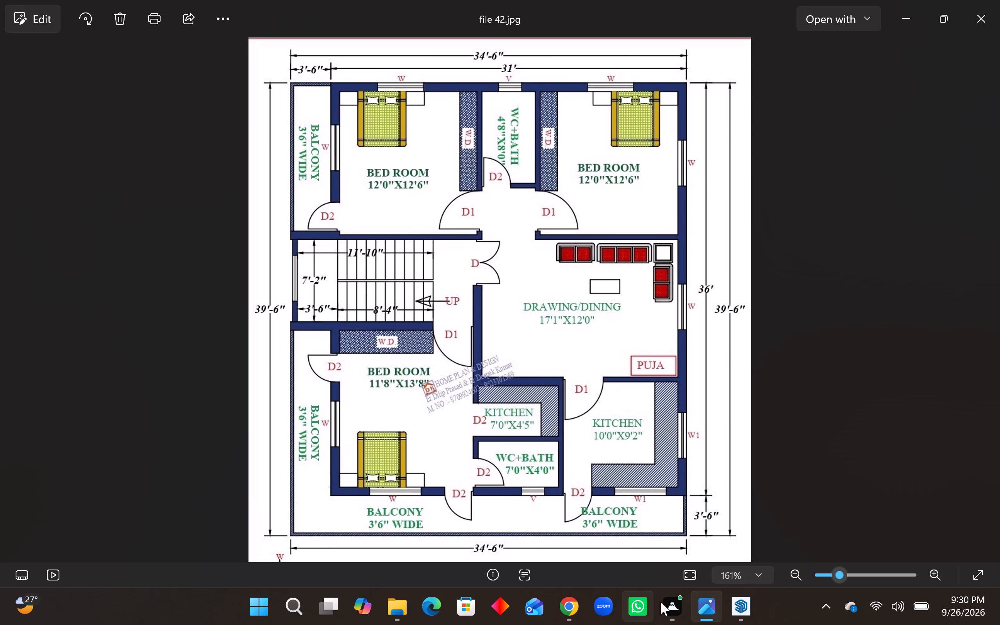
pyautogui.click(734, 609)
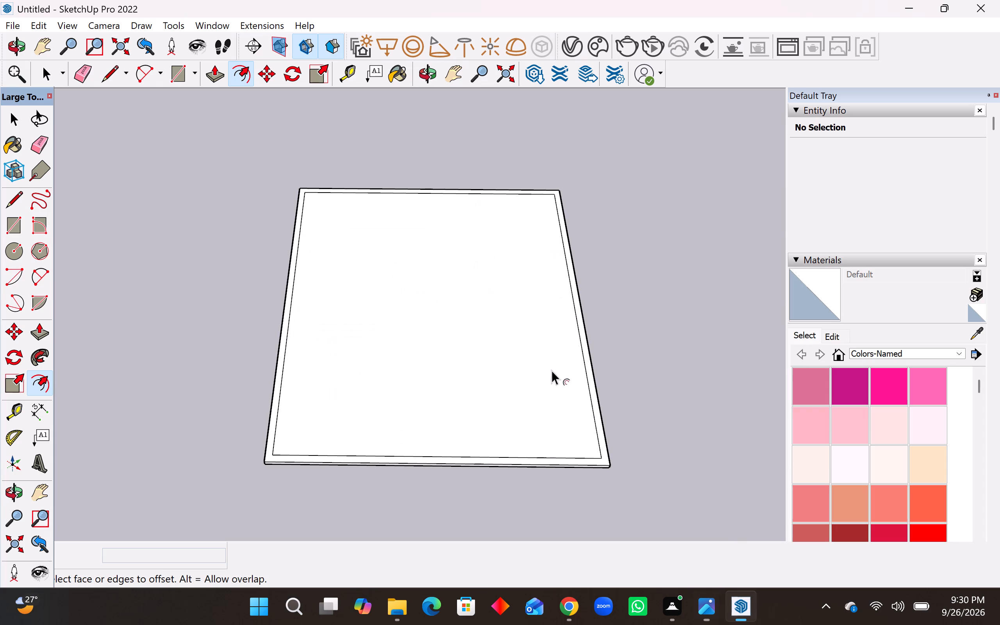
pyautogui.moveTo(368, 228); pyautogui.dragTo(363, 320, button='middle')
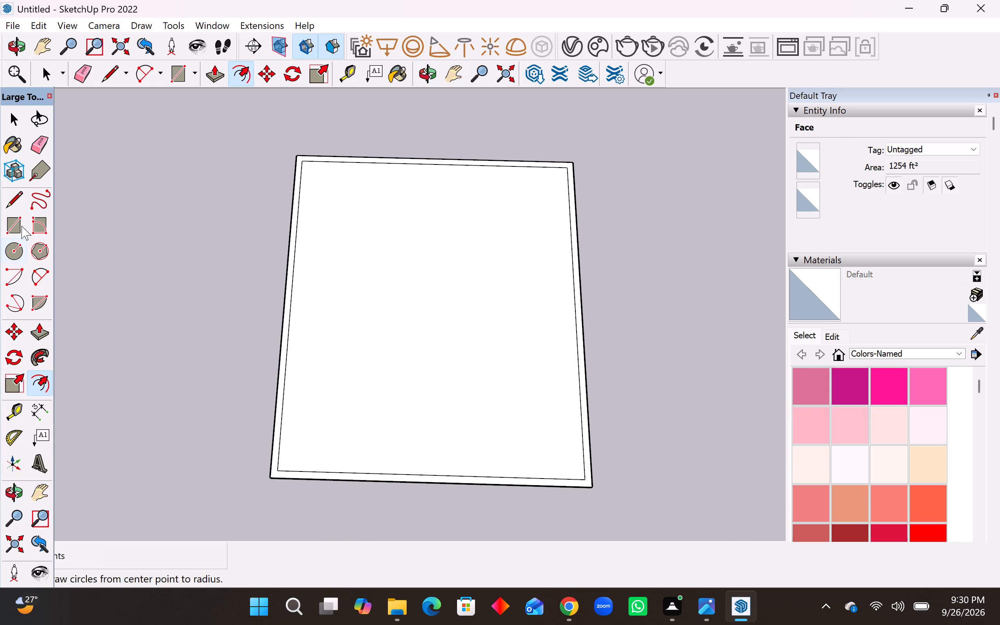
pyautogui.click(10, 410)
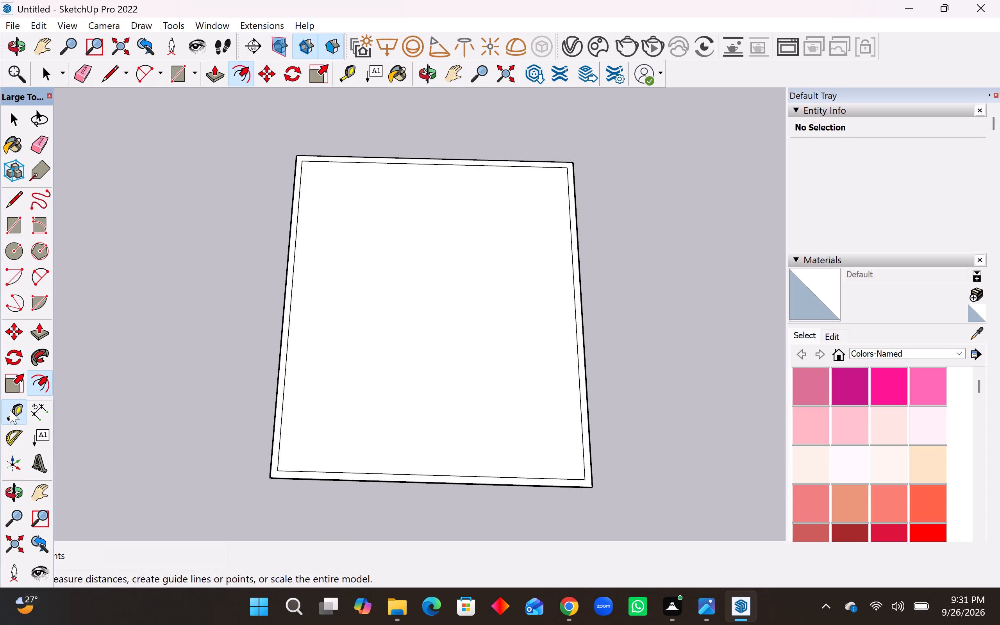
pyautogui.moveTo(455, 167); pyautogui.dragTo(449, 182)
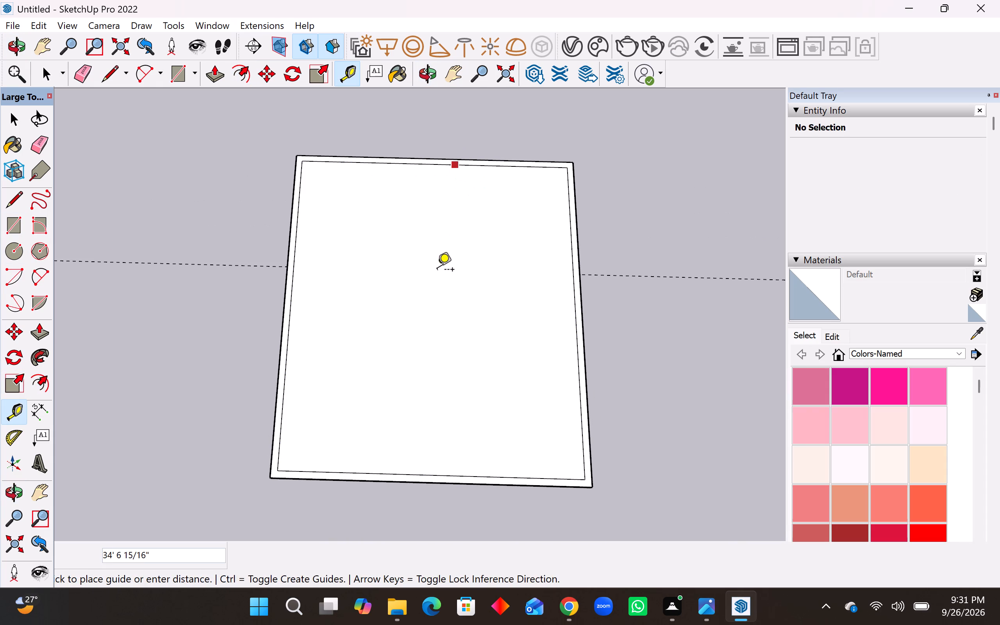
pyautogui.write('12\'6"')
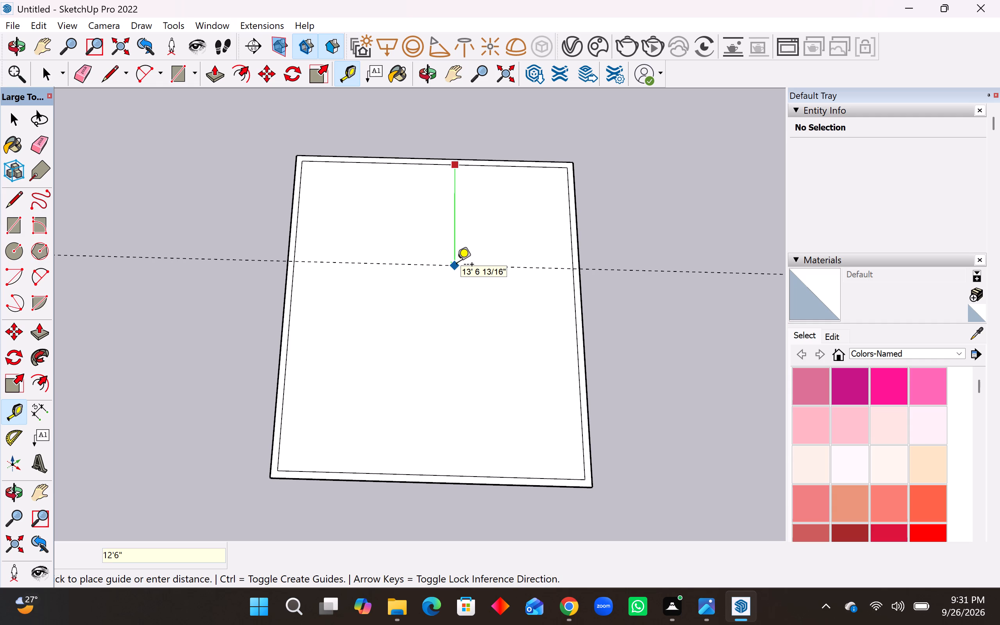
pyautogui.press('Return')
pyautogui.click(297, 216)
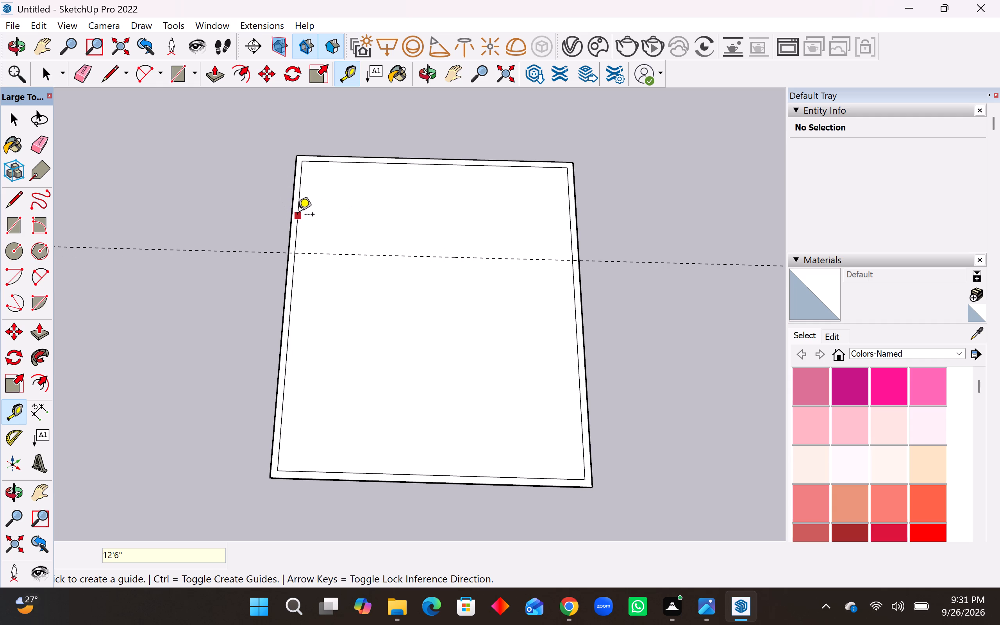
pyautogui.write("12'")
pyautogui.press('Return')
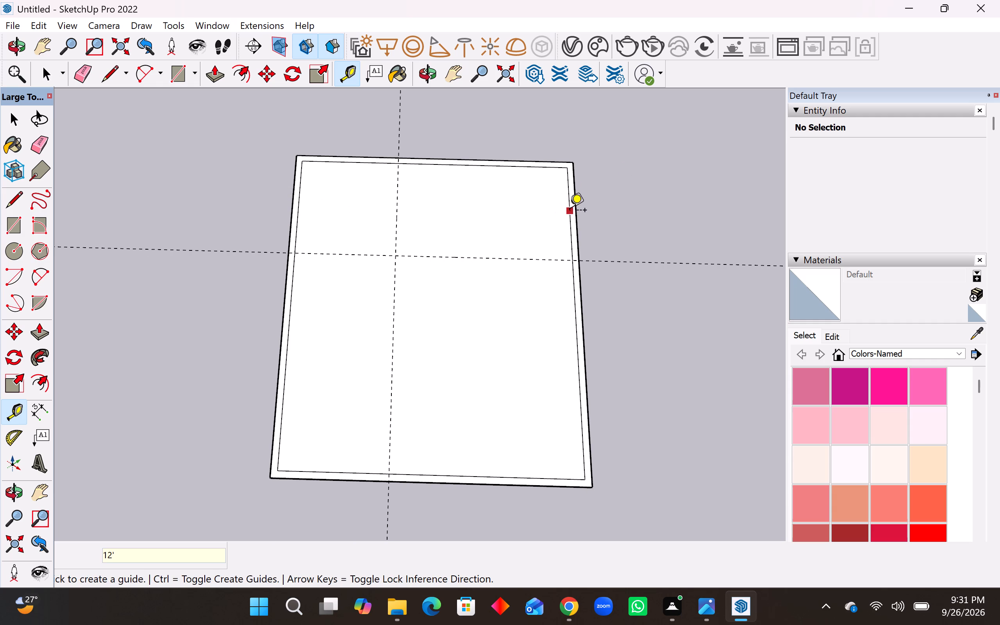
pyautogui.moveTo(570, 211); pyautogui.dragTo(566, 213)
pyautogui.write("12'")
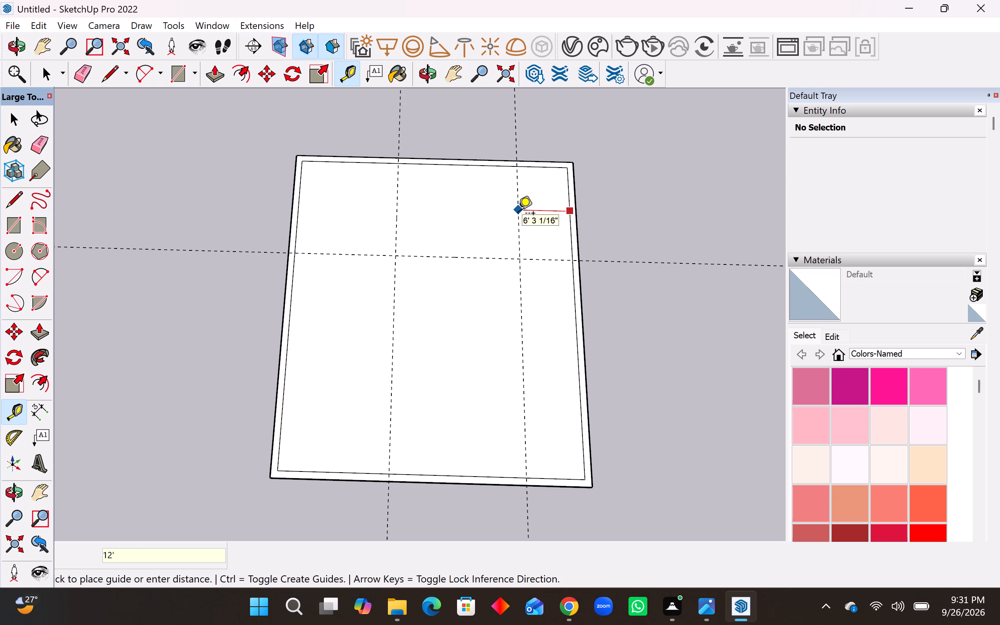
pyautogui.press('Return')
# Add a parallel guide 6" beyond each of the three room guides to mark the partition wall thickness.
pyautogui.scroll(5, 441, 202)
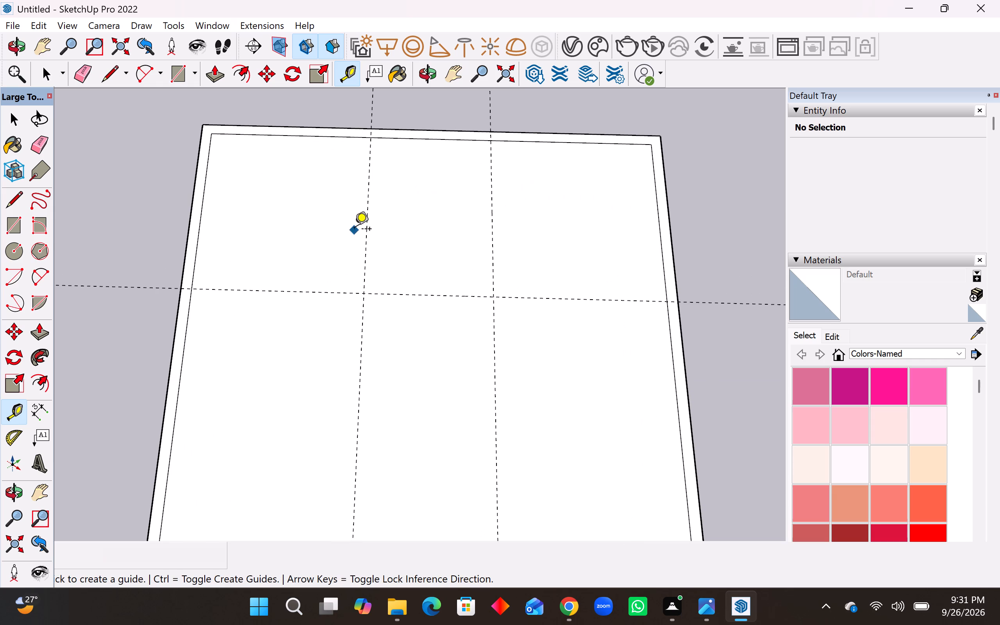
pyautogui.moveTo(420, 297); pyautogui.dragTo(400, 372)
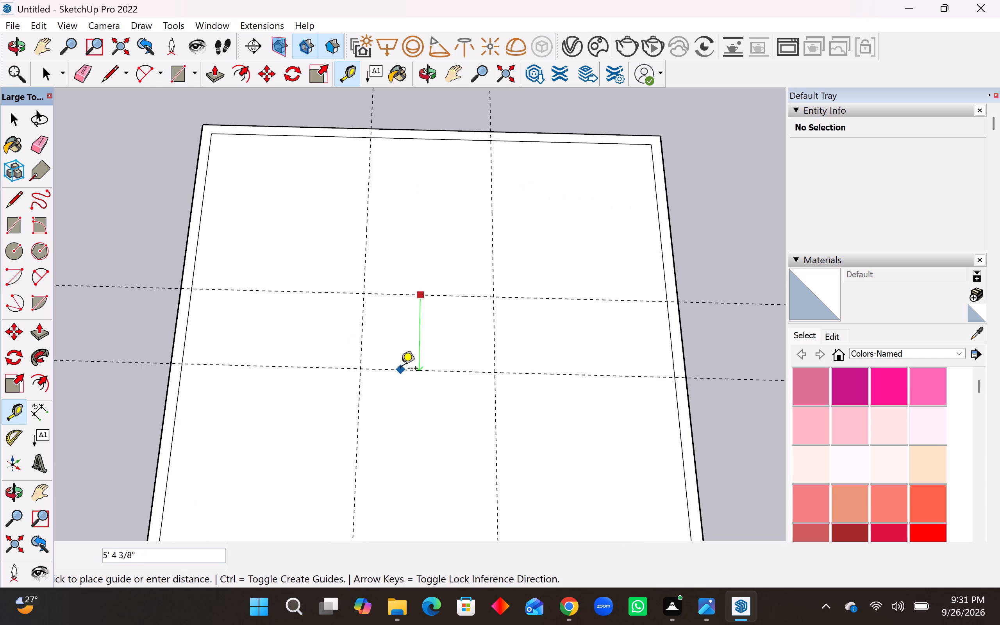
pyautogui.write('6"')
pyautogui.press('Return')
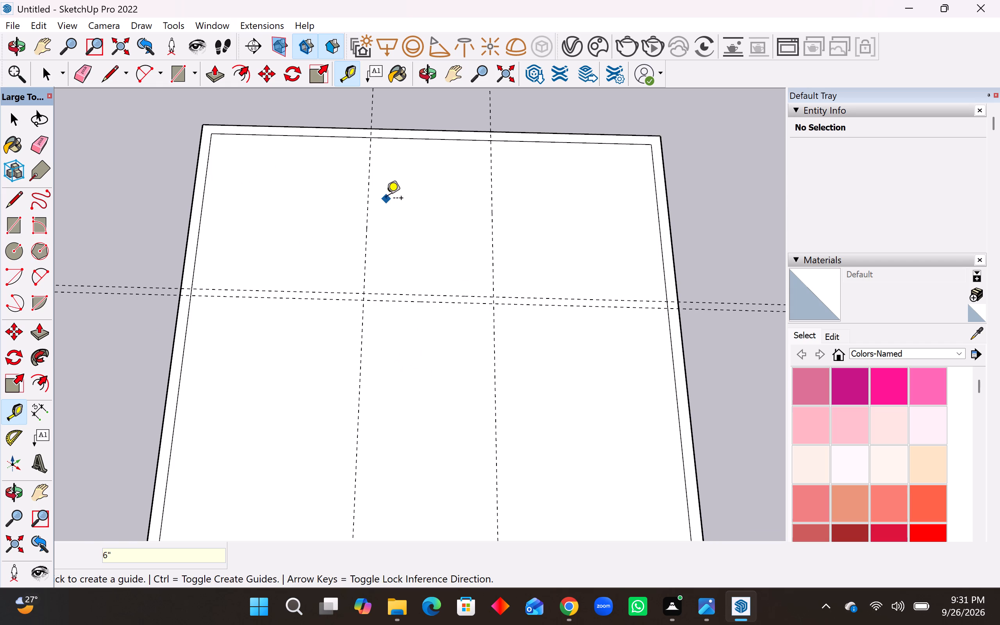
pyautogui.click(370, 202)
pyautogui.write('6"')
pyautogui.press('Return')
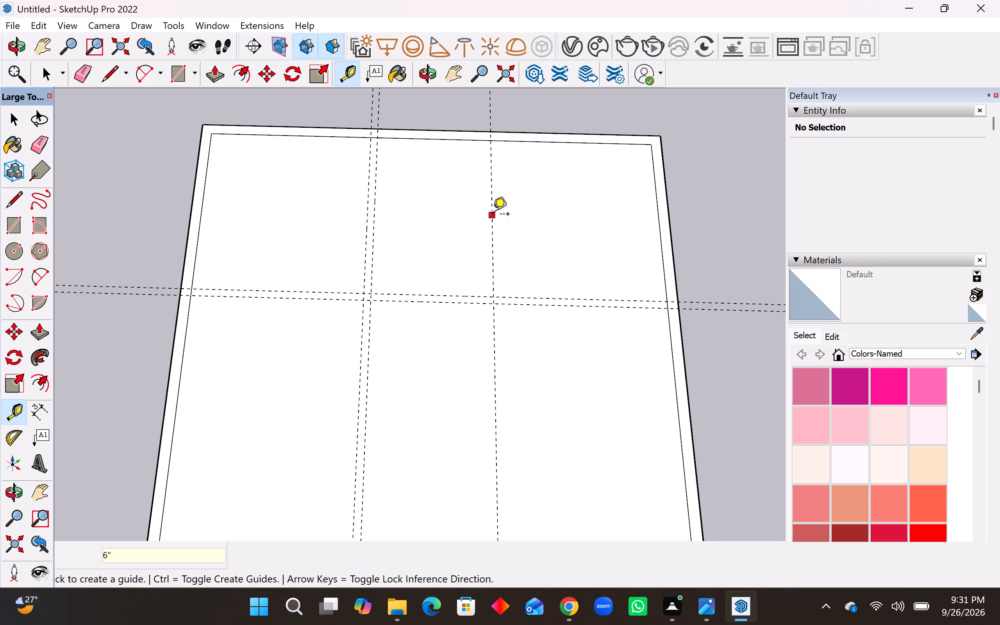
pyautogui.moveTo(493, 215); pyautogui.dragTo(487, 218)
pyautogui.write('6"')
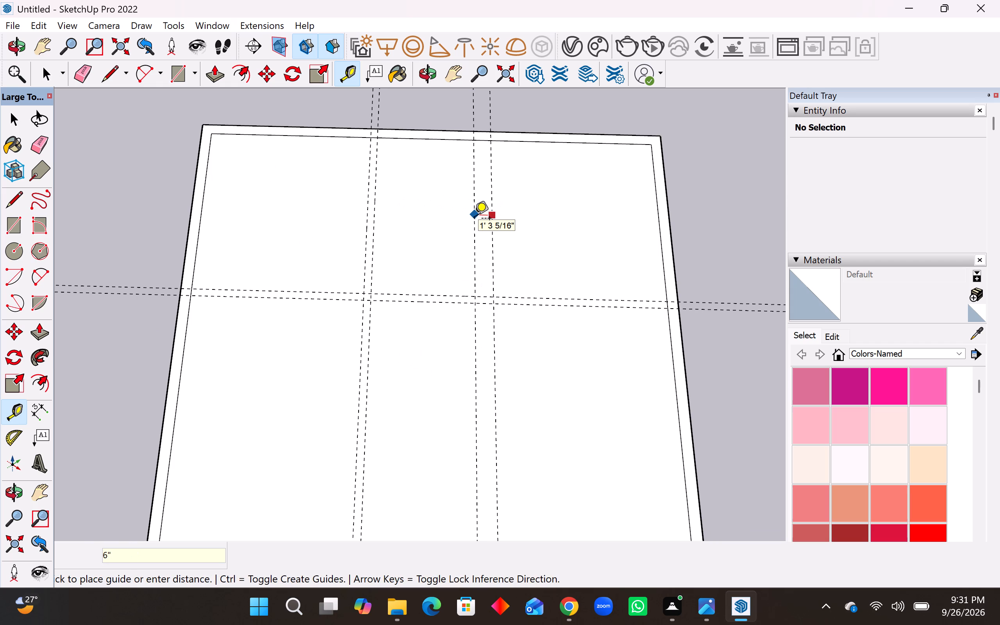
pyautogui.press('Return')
# Check the gap between the two lengthwise partition guide pairs using the Dimension tool, without placing a dimension.
pyautogui.scroll(3, 439, 270)
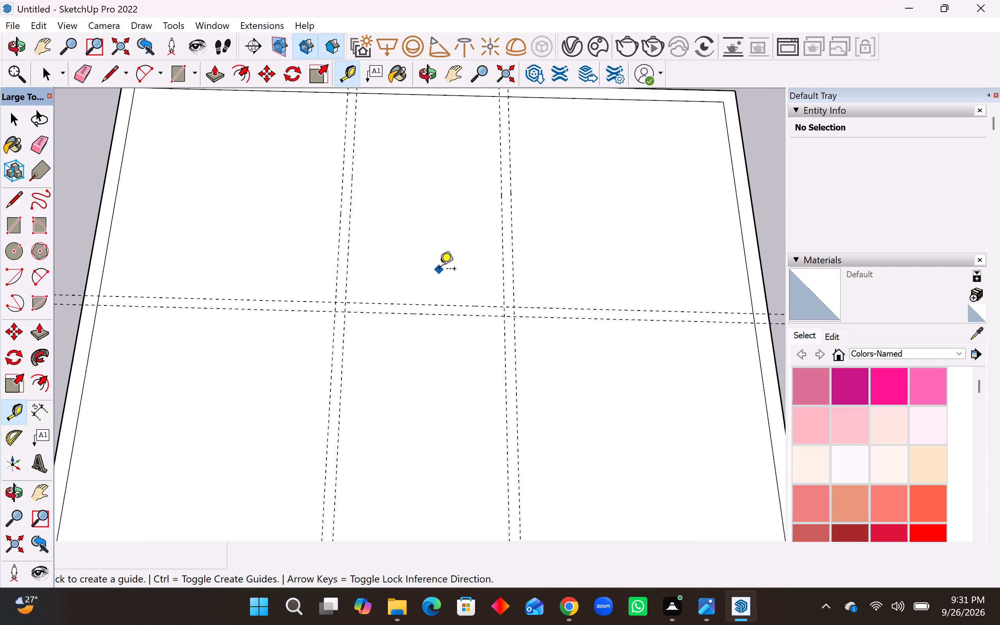
pyautogui.click(35, 415)
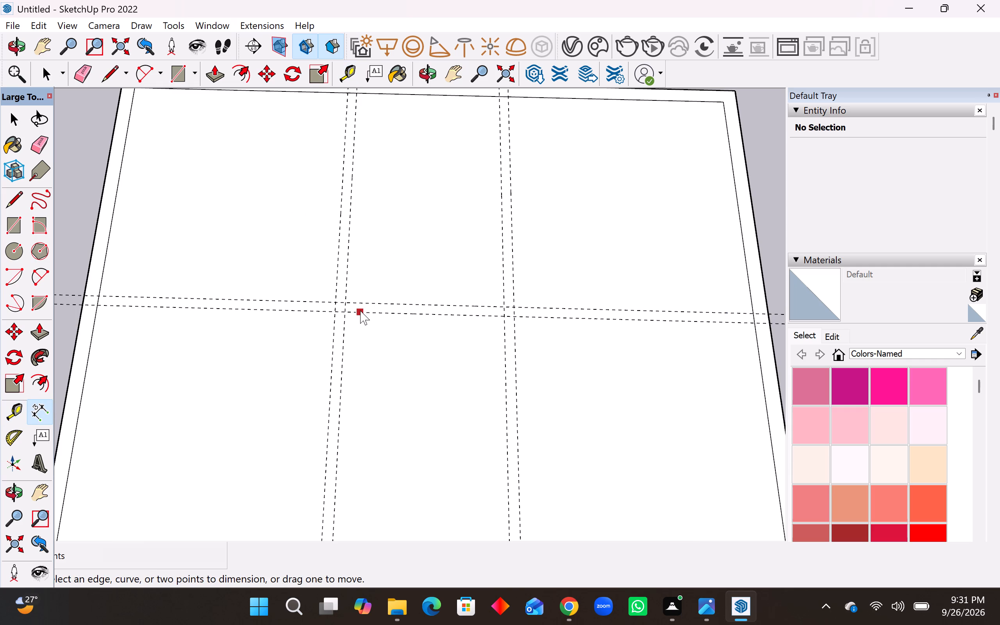
pyautogui.click(346, 302)
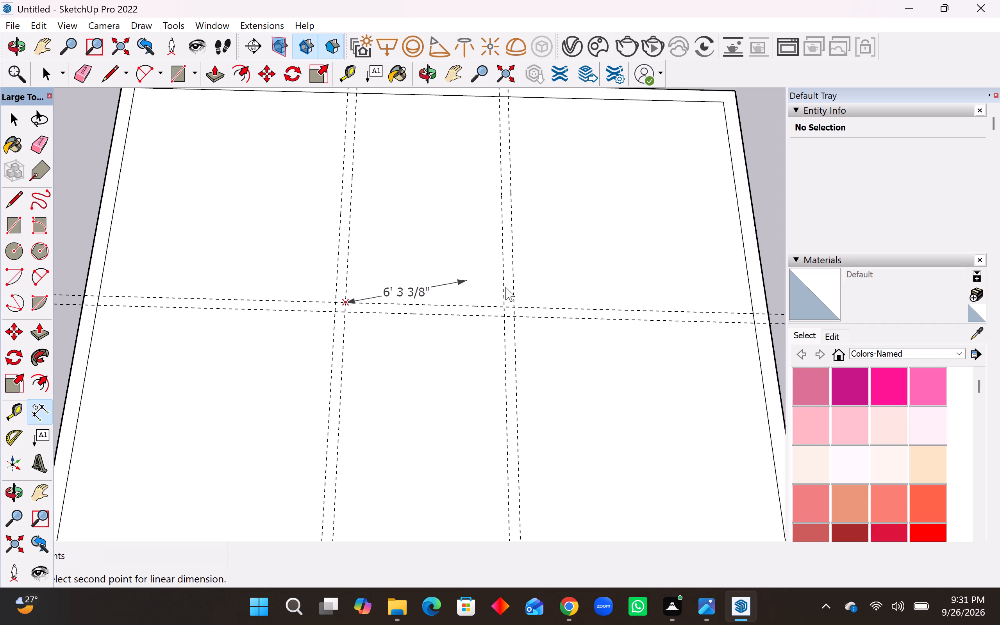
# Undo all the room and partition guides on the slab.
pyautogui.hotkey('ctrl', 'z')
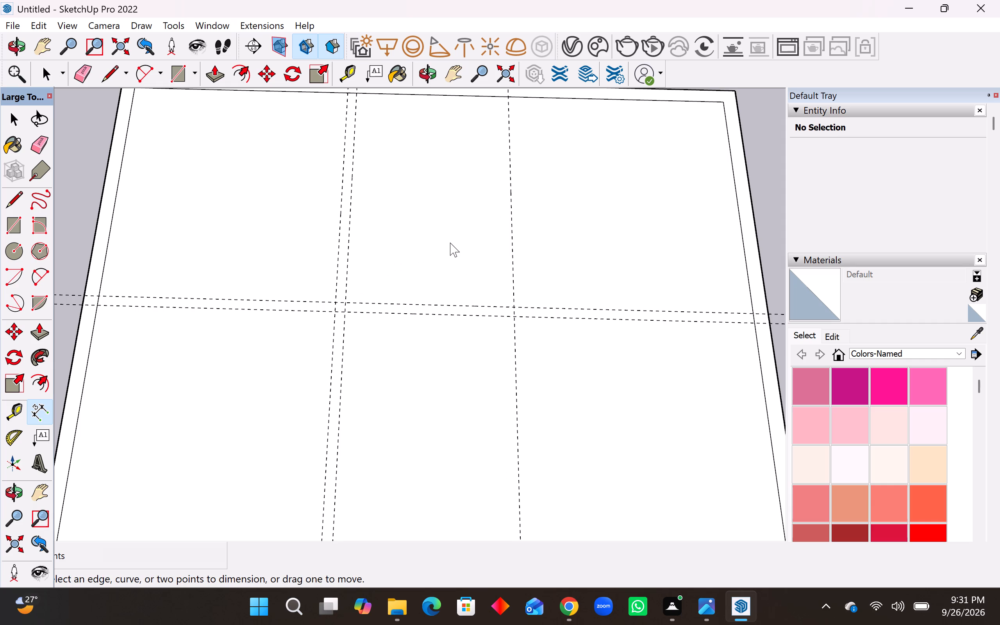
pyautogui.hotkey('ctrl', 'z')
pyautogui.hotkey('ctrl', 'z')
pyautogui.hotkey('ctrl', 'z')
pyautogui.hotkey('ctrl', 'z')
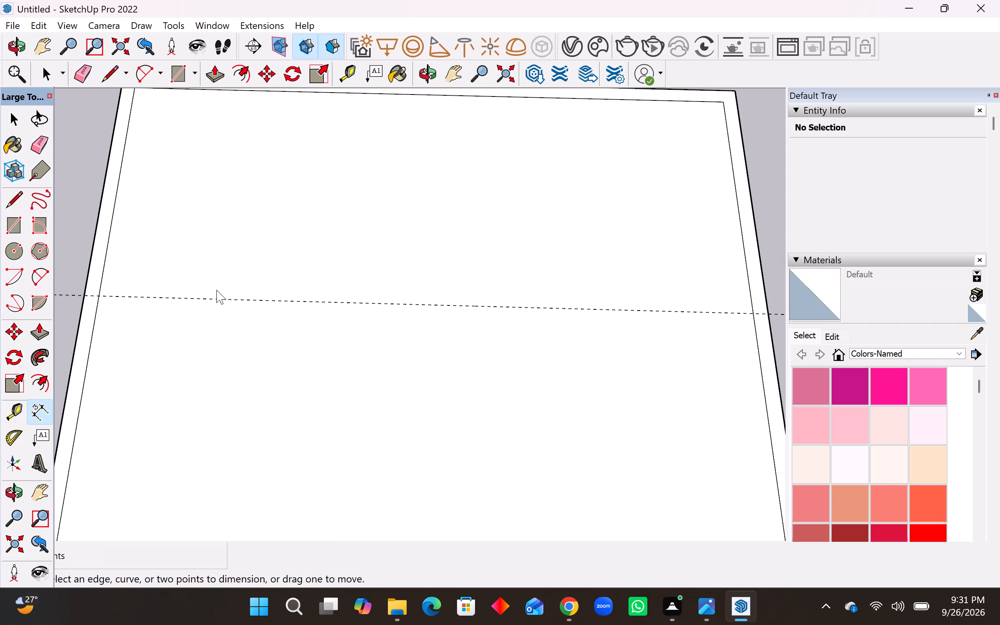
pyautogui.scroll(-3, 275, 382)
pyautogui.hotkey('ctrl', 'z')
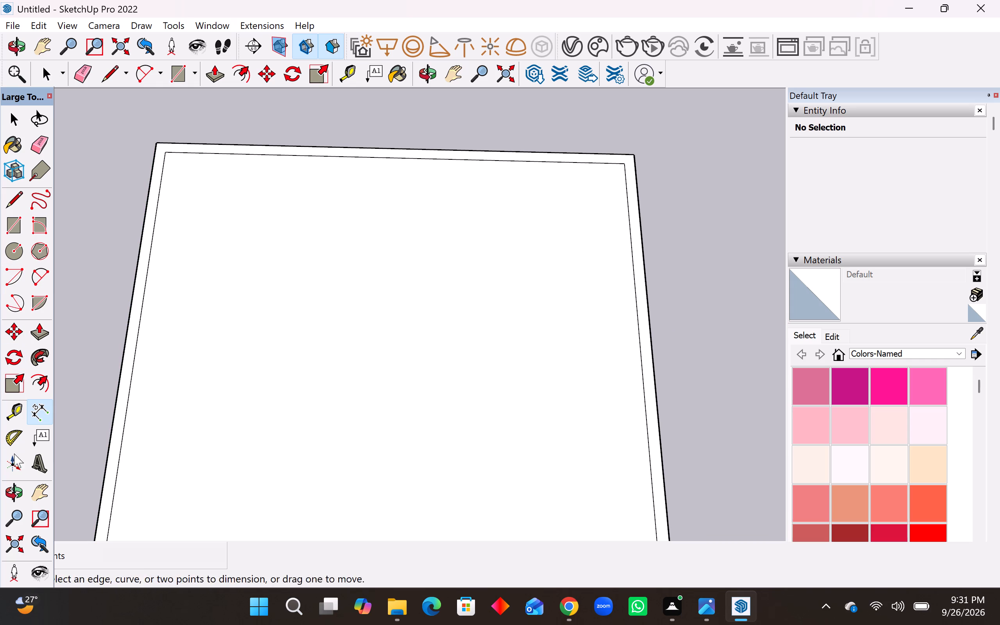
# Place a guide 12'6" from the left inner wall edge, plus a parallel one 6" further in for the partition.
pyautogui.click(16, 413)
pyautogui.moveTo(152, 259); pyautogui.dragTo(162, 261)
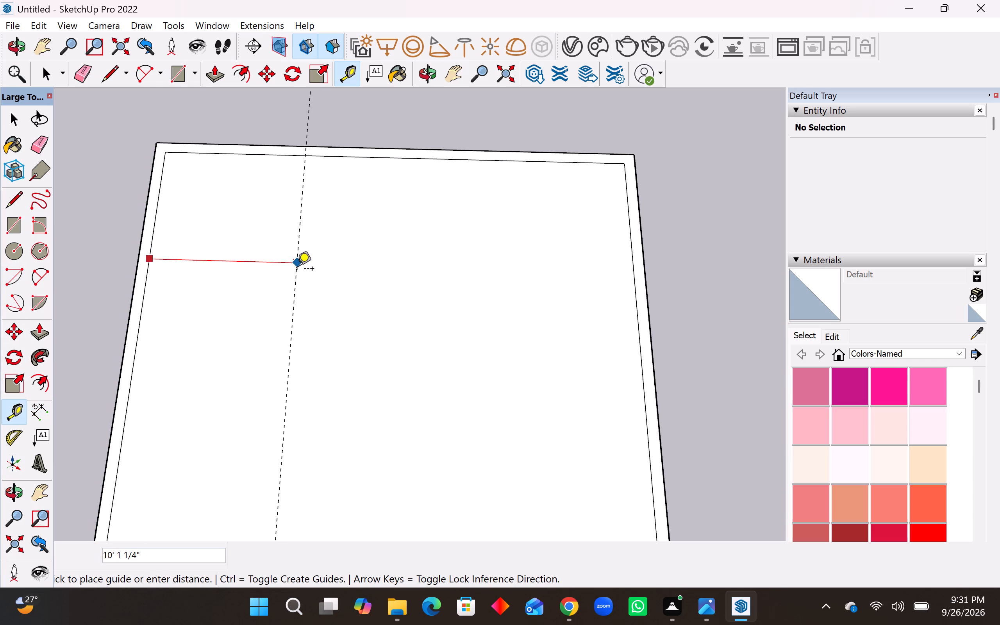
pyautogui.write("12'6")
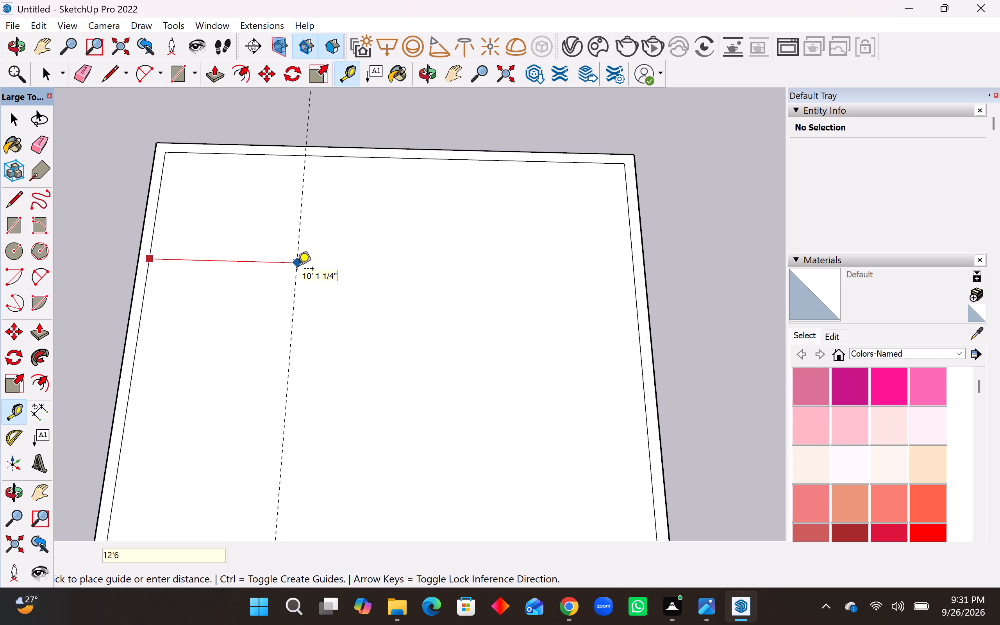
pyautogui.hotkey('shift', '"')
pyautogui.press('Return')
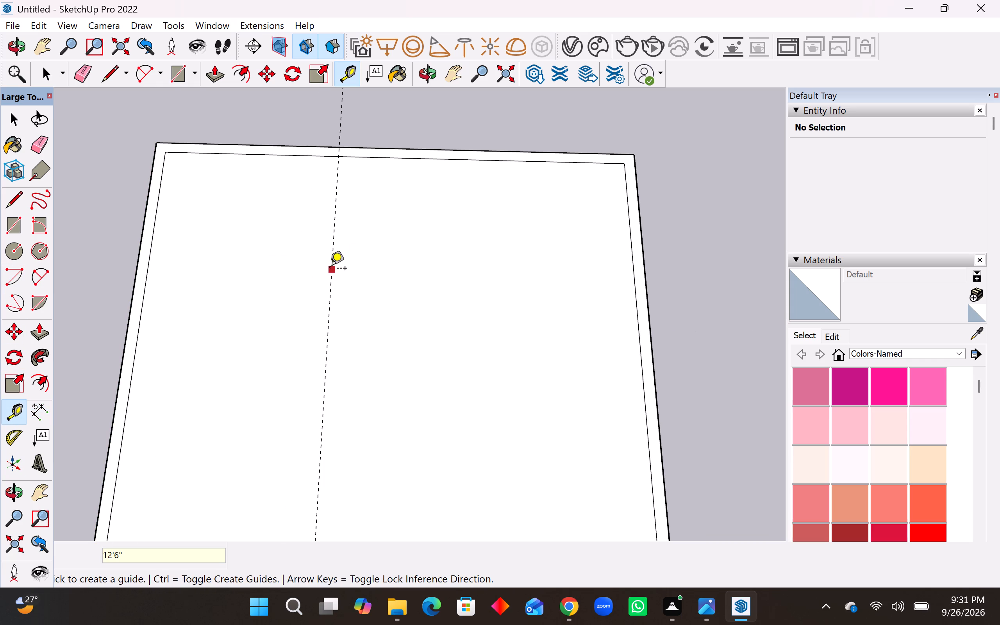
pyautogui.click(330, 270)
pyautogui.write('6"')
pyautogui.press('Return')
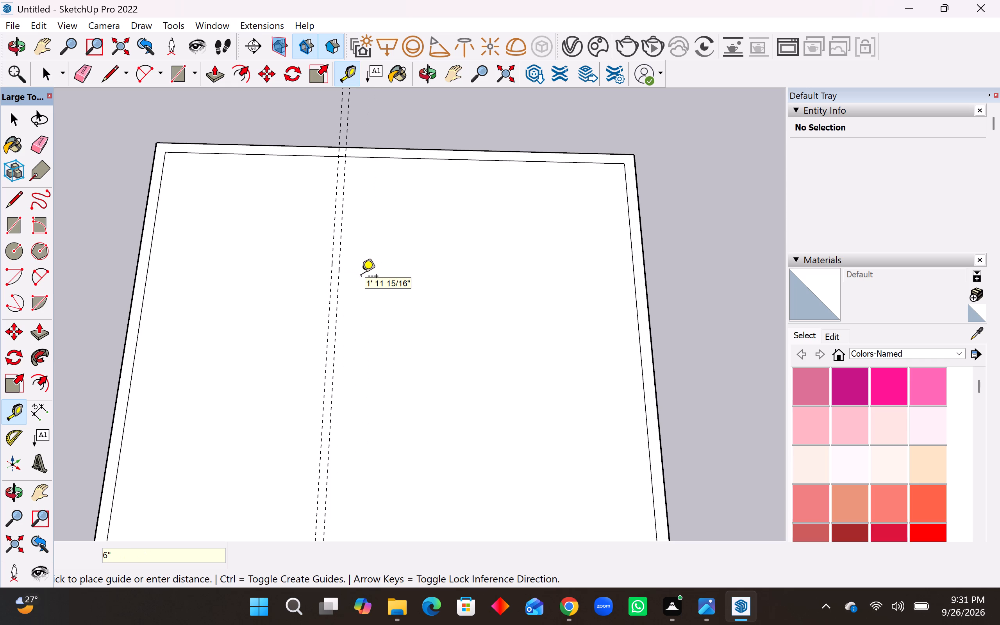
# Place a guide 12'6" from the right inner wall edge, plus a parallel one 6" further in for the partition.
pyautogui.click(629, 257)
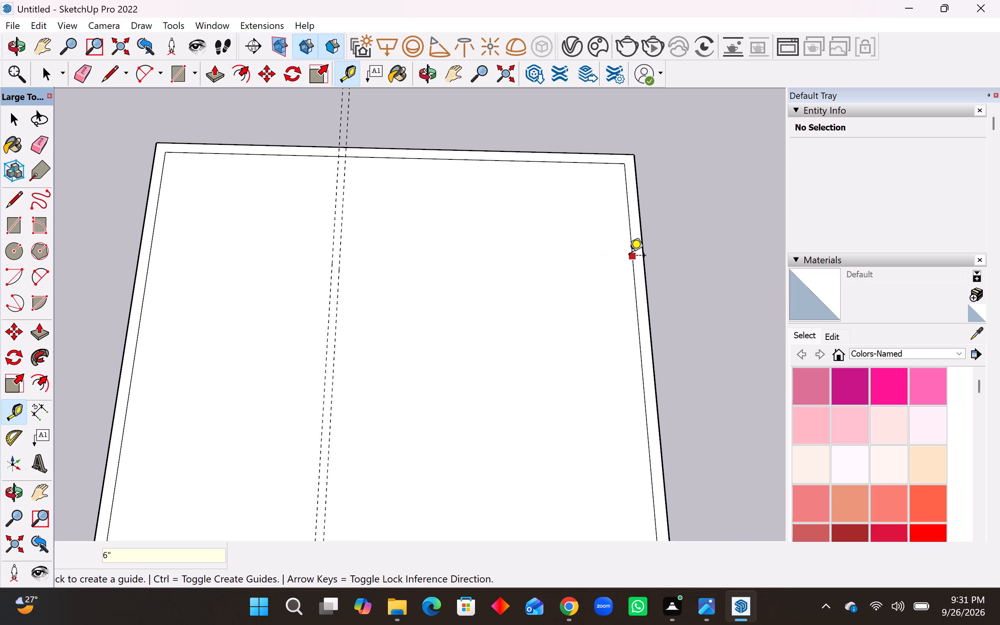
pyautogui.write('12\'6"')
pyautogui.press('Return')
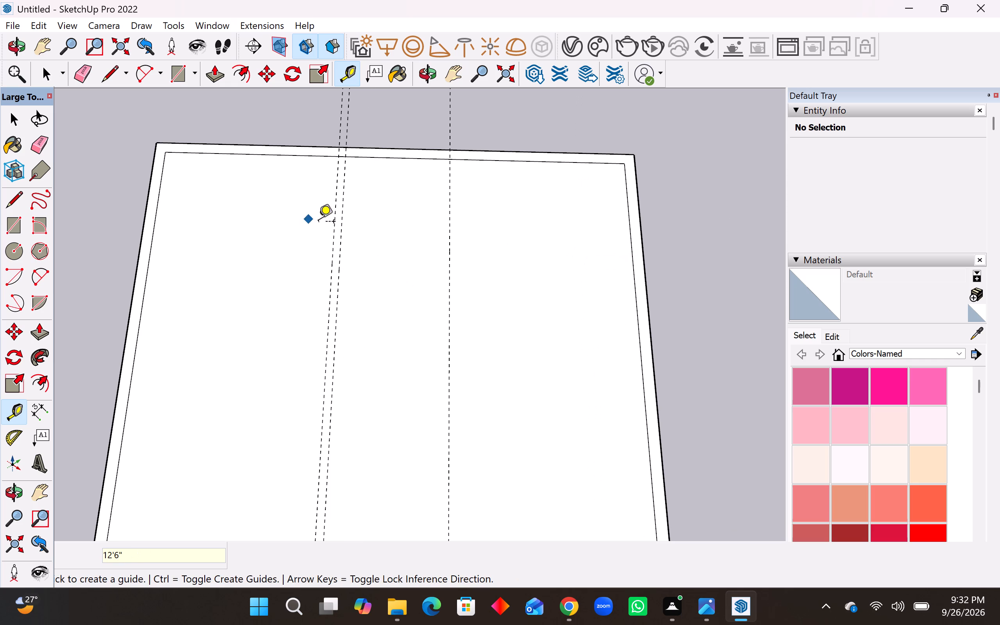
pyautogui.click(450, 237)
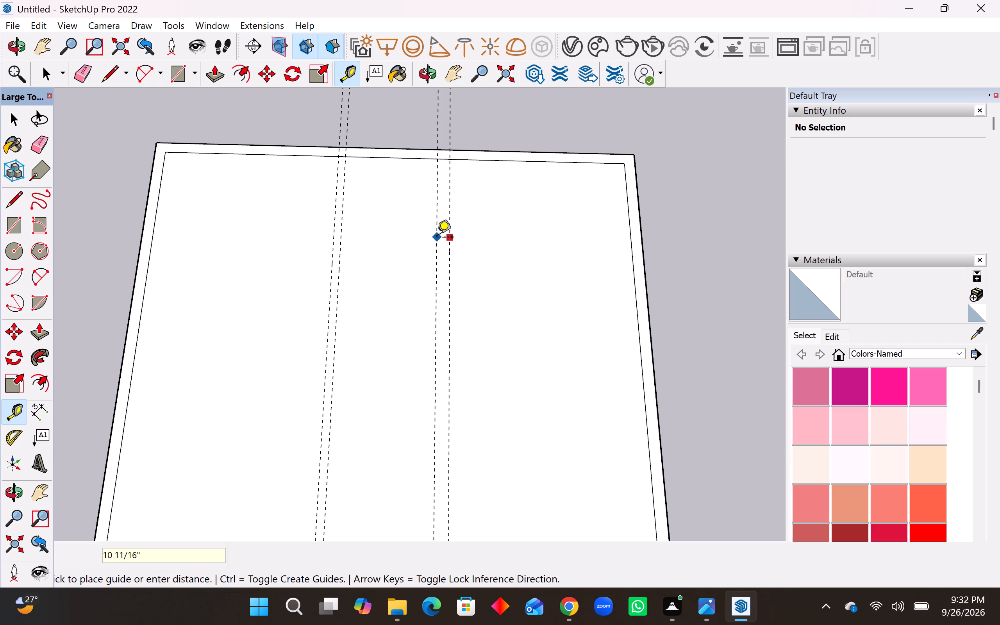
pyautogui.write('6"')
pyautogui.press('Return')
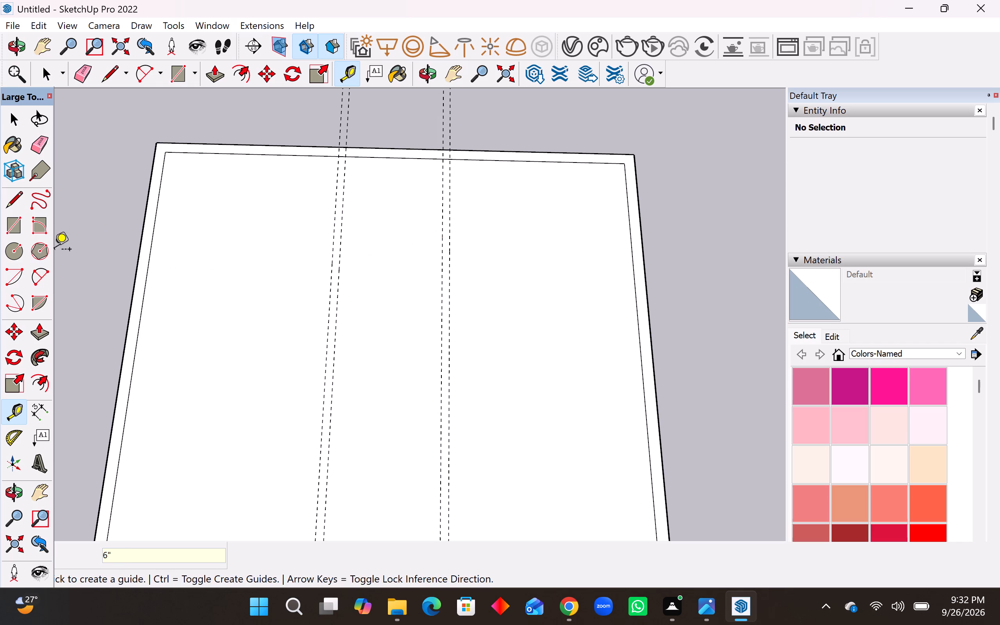
# Check the gap between the two partition guide pairs along the rear inner wall edge using the Dimension tool, without placing a dimension.
pyautogui.moveTo(39, 417); pyautogui.dragTo(41, 413)
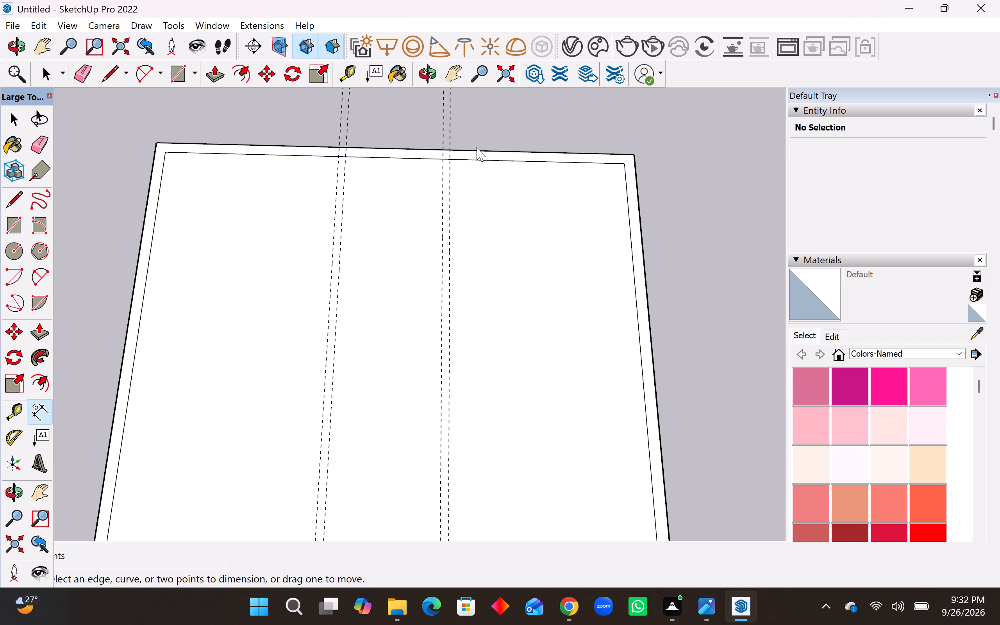
pyautogui.scroll(3, 476, 148)
pyautogui.click(304, 160)
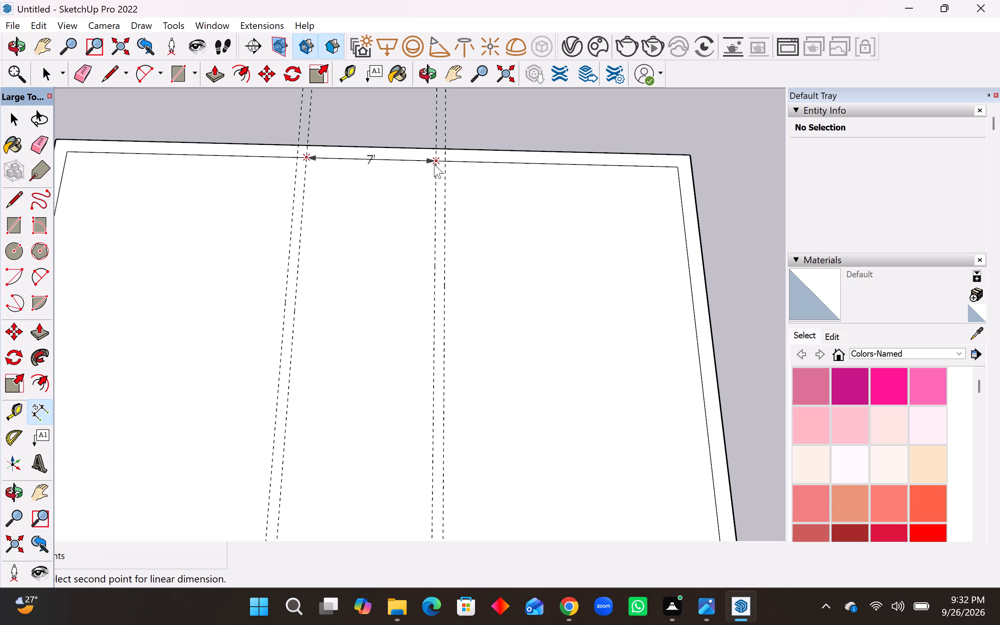
pyautogui.press('Escape')
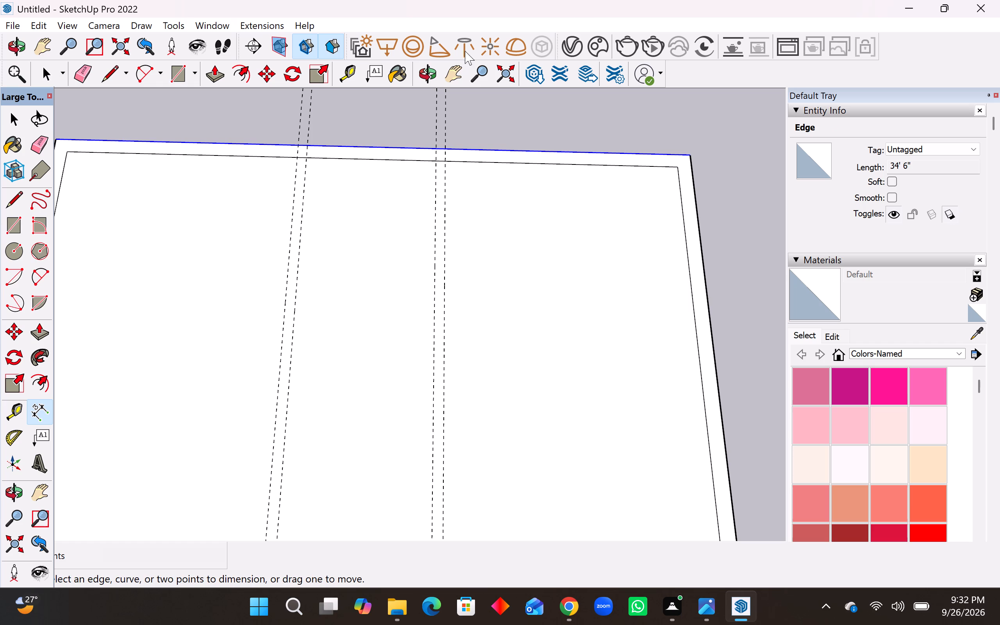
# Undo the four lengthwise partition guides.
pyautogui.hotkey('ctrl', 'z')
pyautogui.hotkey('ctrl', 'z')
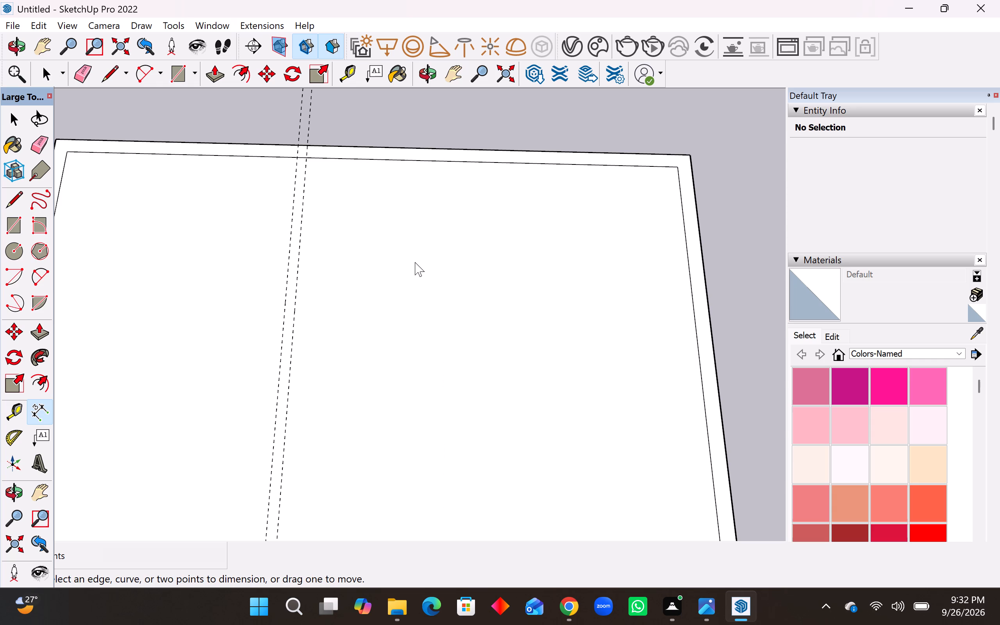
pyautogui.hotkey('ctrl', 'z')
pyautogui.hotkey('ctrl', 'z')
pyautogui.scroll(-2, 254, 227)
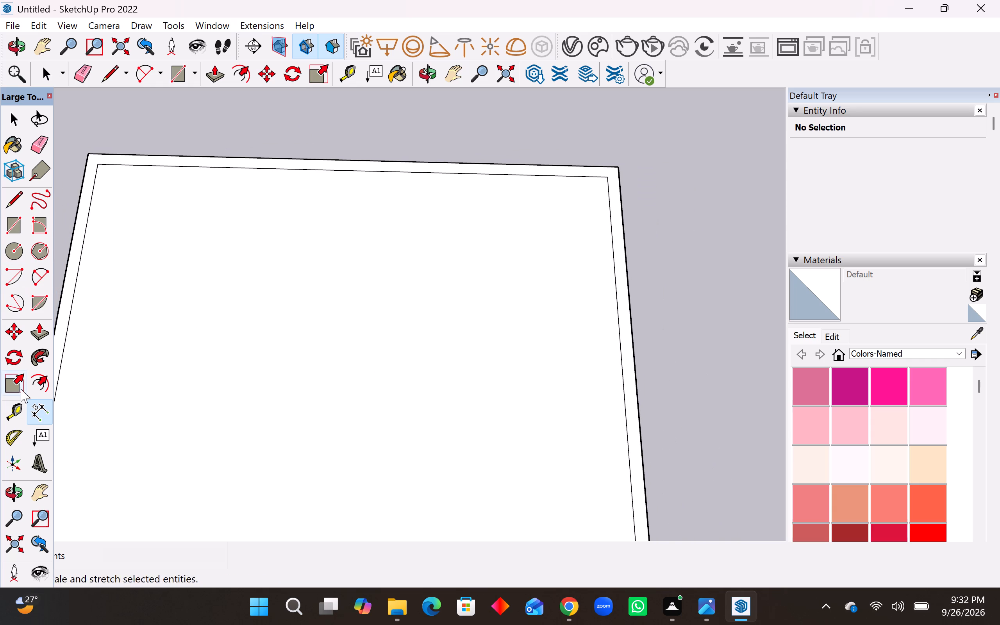
# Place a guide 3'6" from the left inner wall edge, plus a parallel one 6" further in for the balcony partition.
pyautogui.click(12, 413)
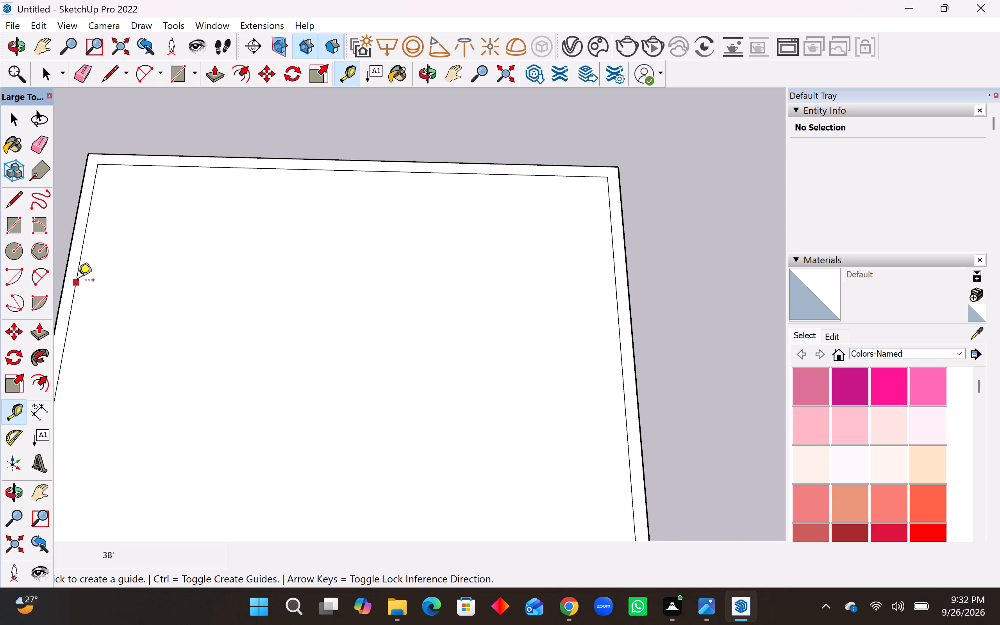
pyautogui.click(78, 281)
pyautogui.write("3'5")
pyautogui.press('BackSpace')
pyautogui.write('6"')
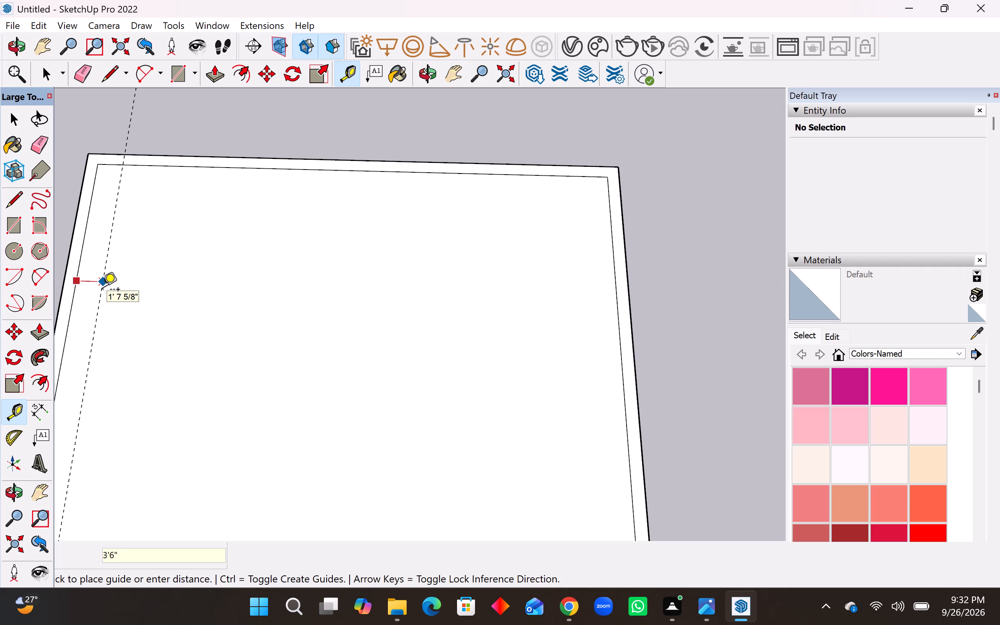
pyautogui.press('Return')
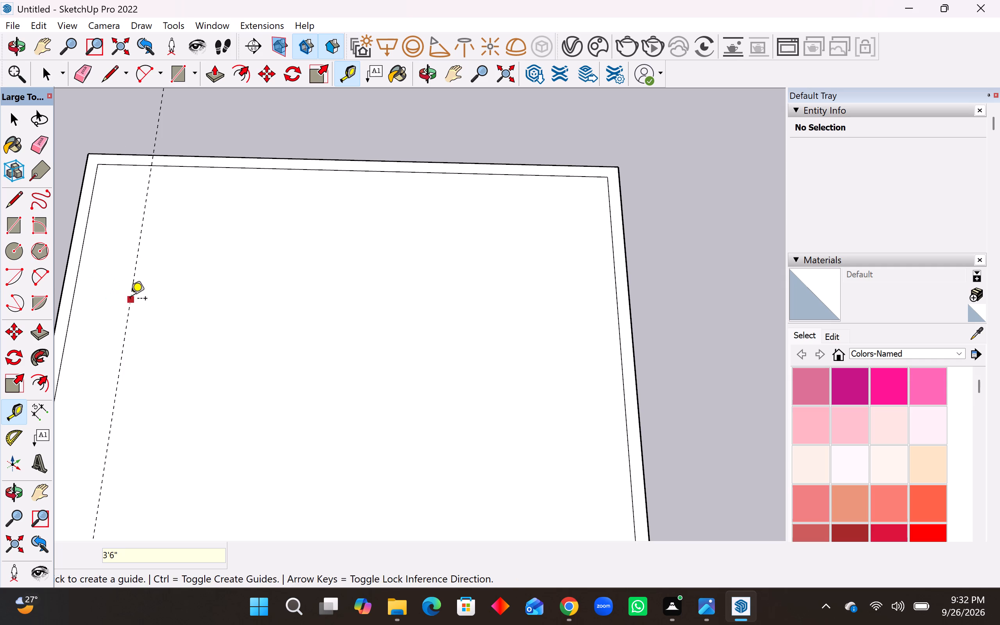
pyautogui.click(130, 300)
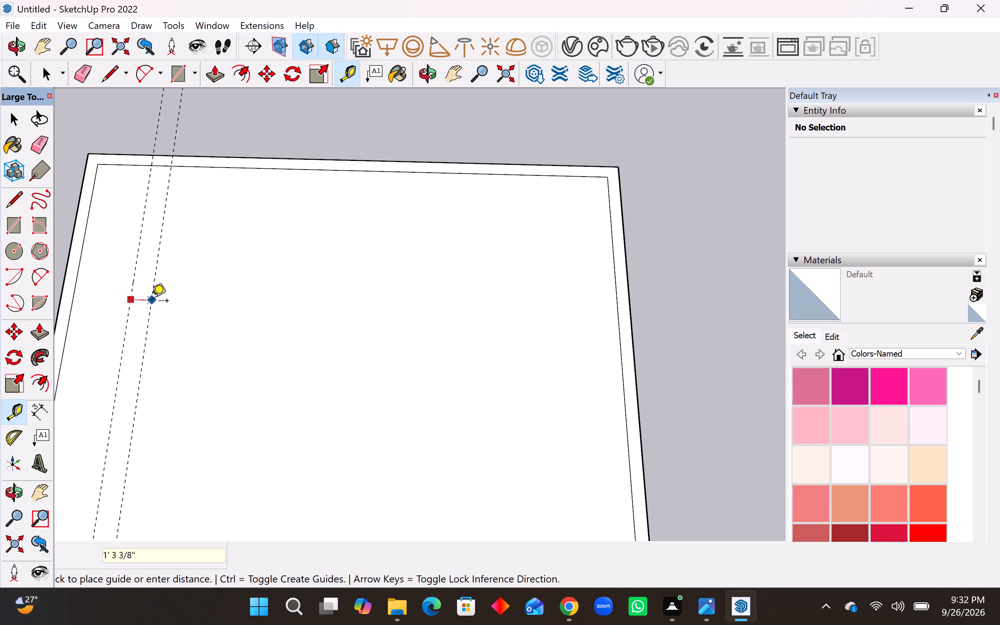
pyautogui.write('6"')
pyautogui.press('Return')
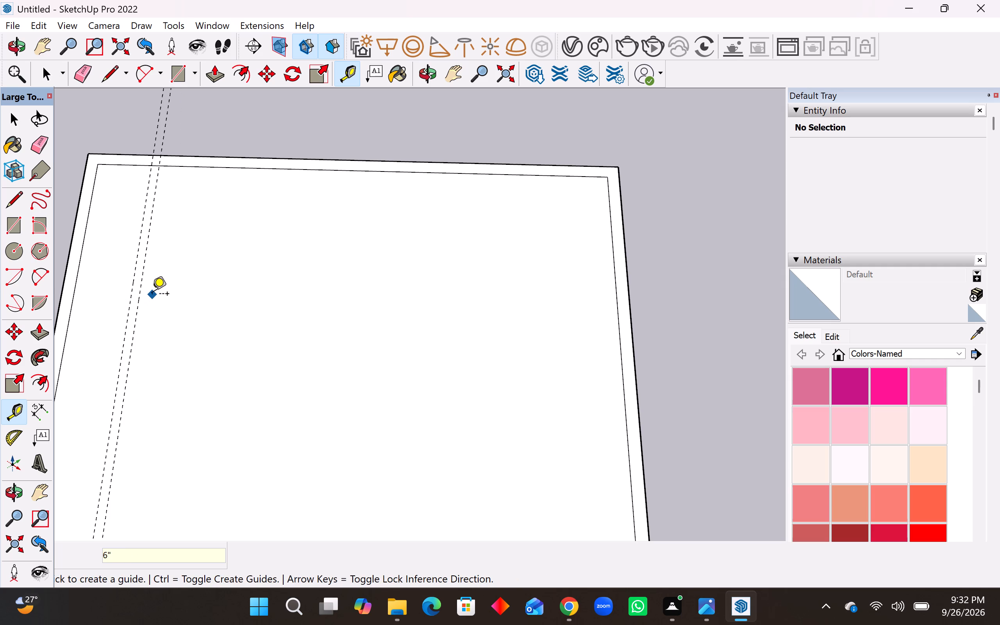
# Place a guide 12' to the right of the balcony partition's inner guide, plus a parallel one 6" further right.
pyautogui.moveTo(144, 297); pyautogui.dragTo(175, 303)
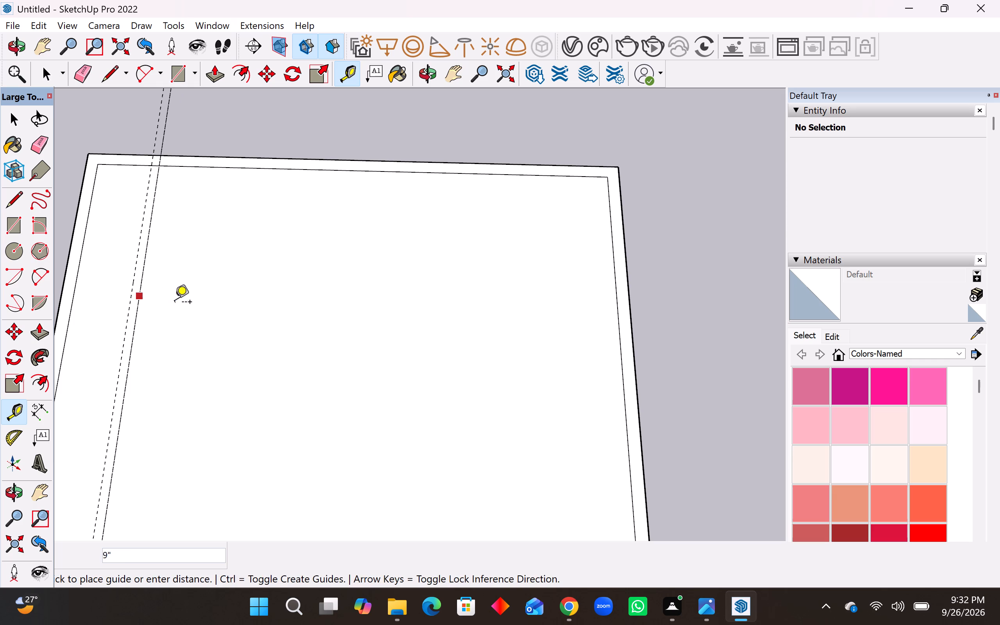
pyautogui.moveTo(175, 303); pyautogui.dragTo(164, 303)
pyautogui.write("12'")
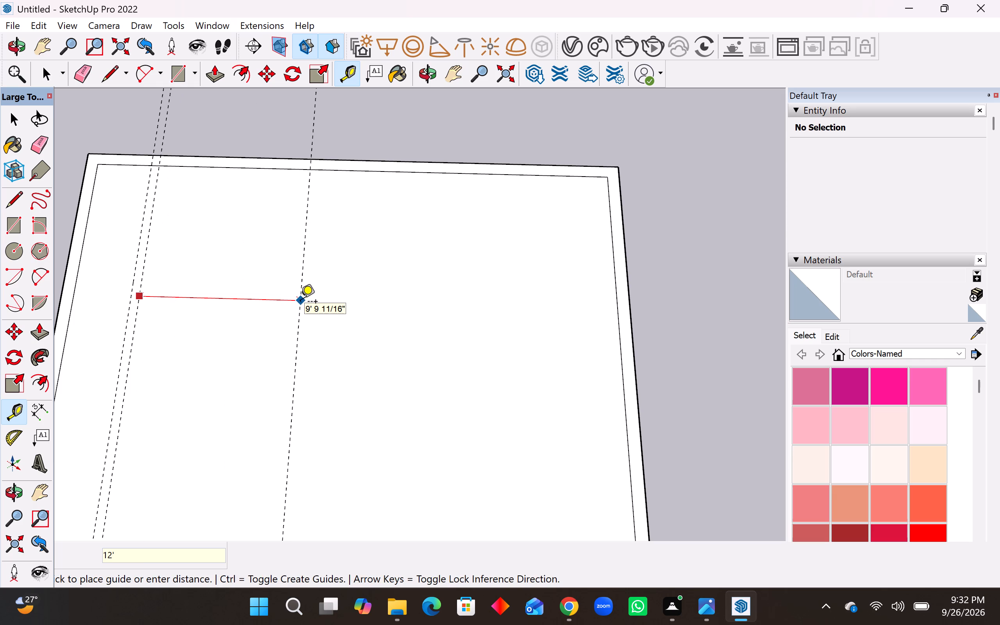
pyautogui.press('Return')
pyautogui.click(338, 314)
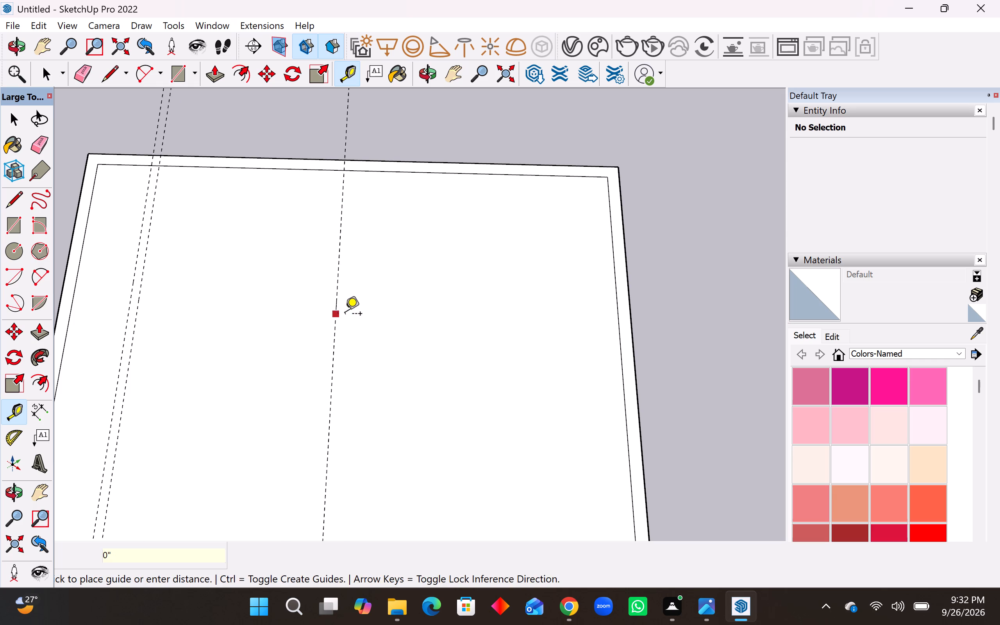
pyautogui.write('6"')
pyautogui.press('Return')
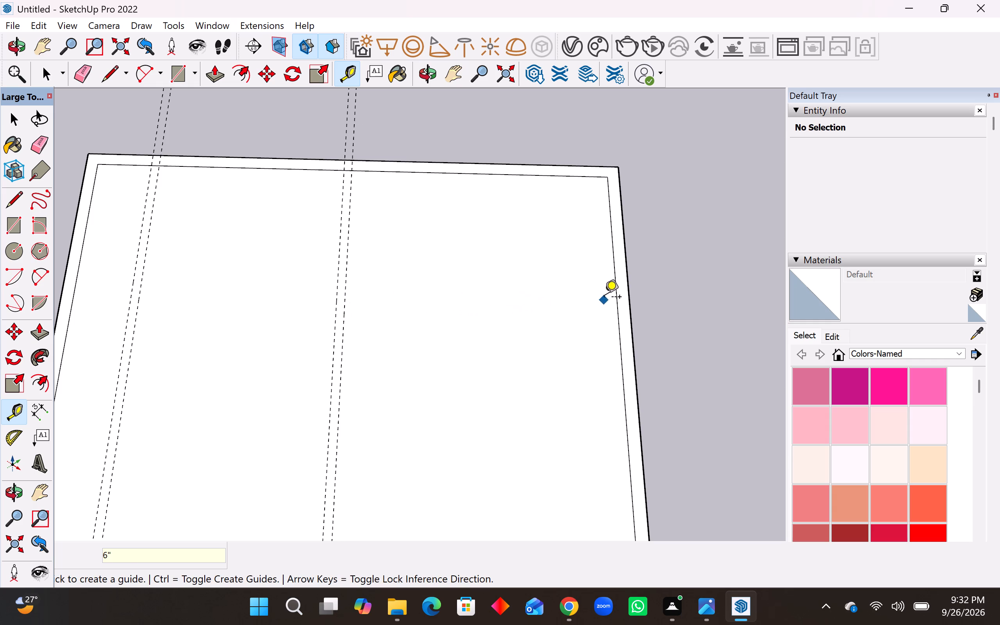
# Place a guide 12' from the right inner wall edge, plus a parallel one 6" further in for the partition.
pyautogui.moveTo(614, 295); pyautogui.dragTo(604, 299)
pyautogui.write("12'")
pyautogui.press('Return')
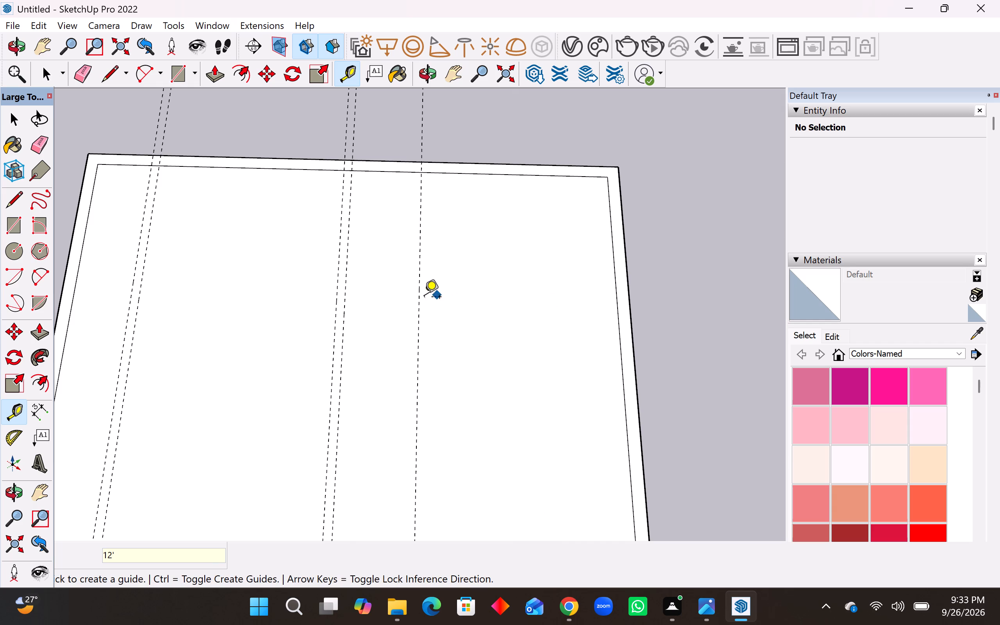
pyautogui.moveTo(421, 298); pyautogui.dragTo(413, 300)
pyautogui.write('6"')
pyautogui.press('Return')
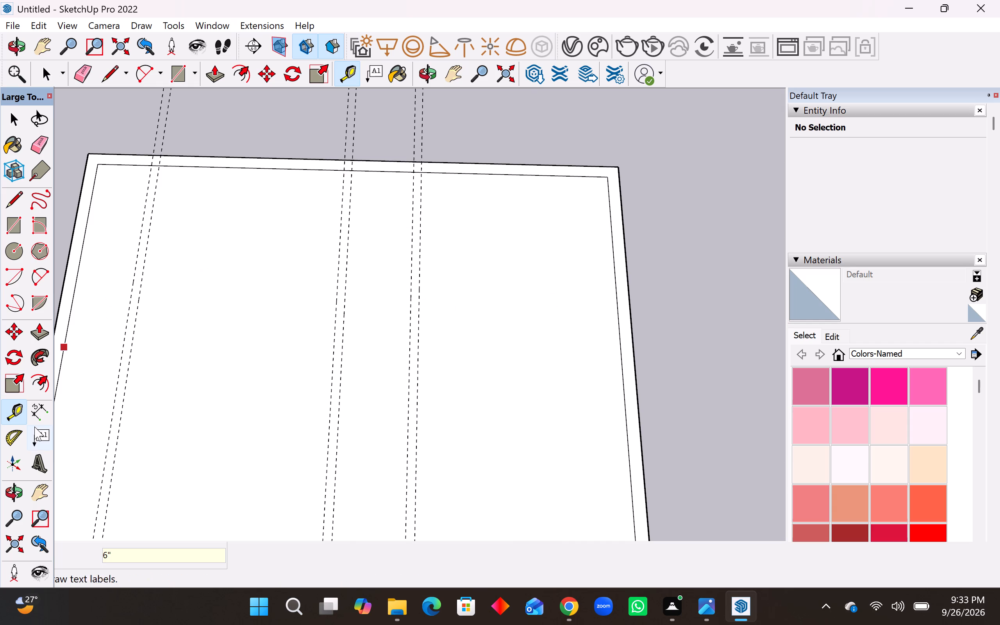
# Check the inner and outer spacing between the middle and right partition guide pairs using the Dimension tool, without placing a dimension.
pyautogui.click(38, 407)
pyautogui.scroll(4, 386, 234)
pyautogui.click(334, 141)
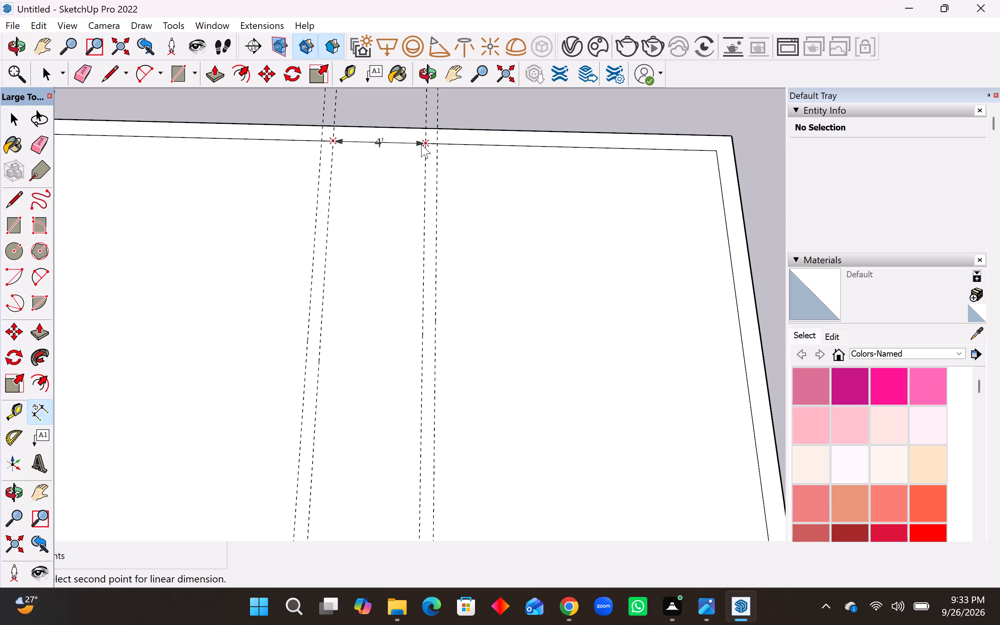
pyautogui.press('Escape')
pyautogui.scroll(-1, 438, 232)
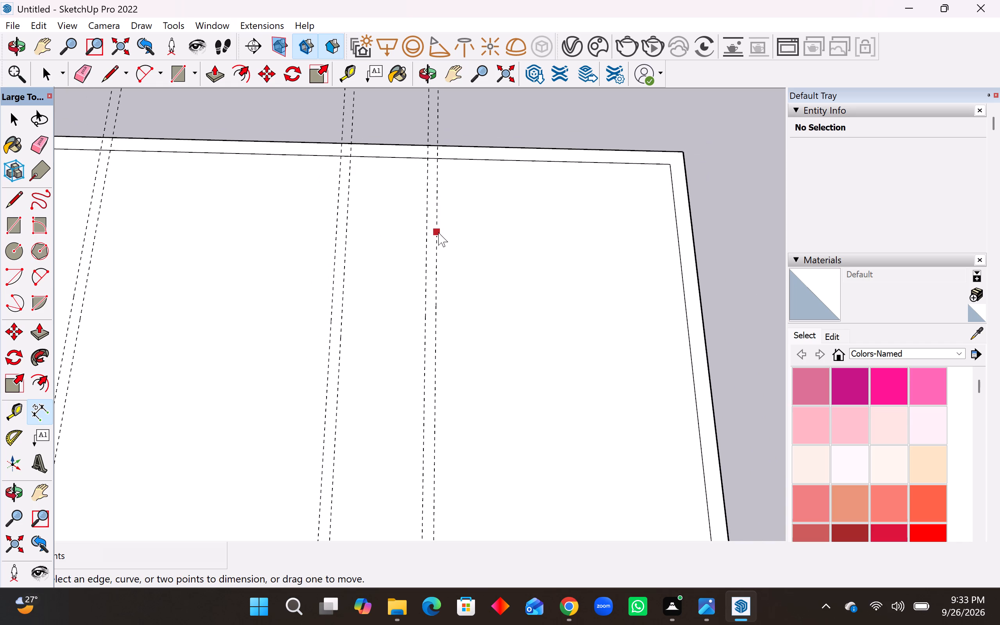
pyautogui.scroll(-4, 438, 232)
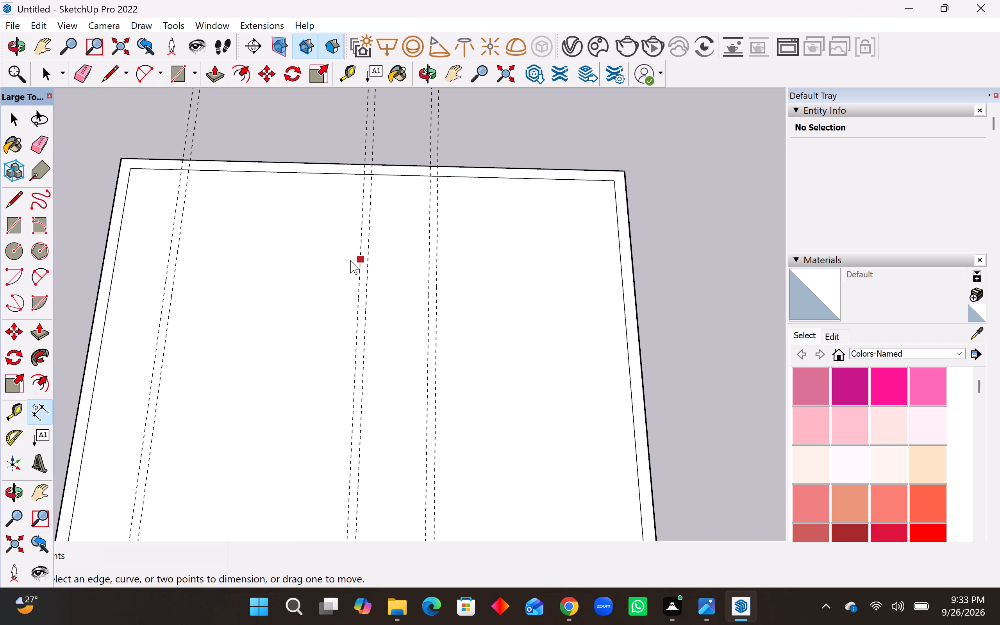
pyautogui.click(37, 414)
pyautogui.scroll(3, 459, 154)
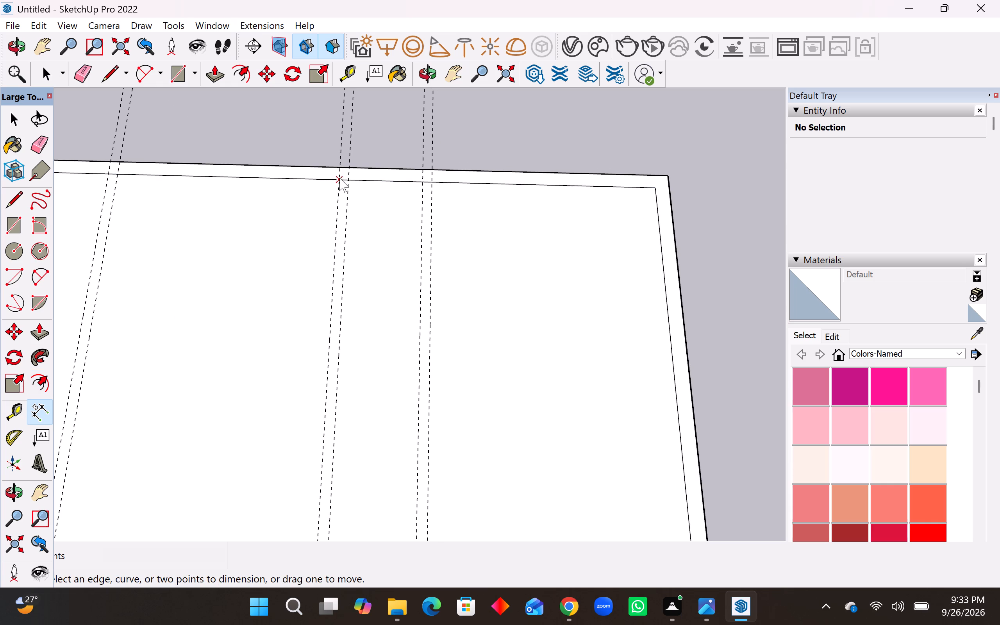
pyautogui.click(339, 178)
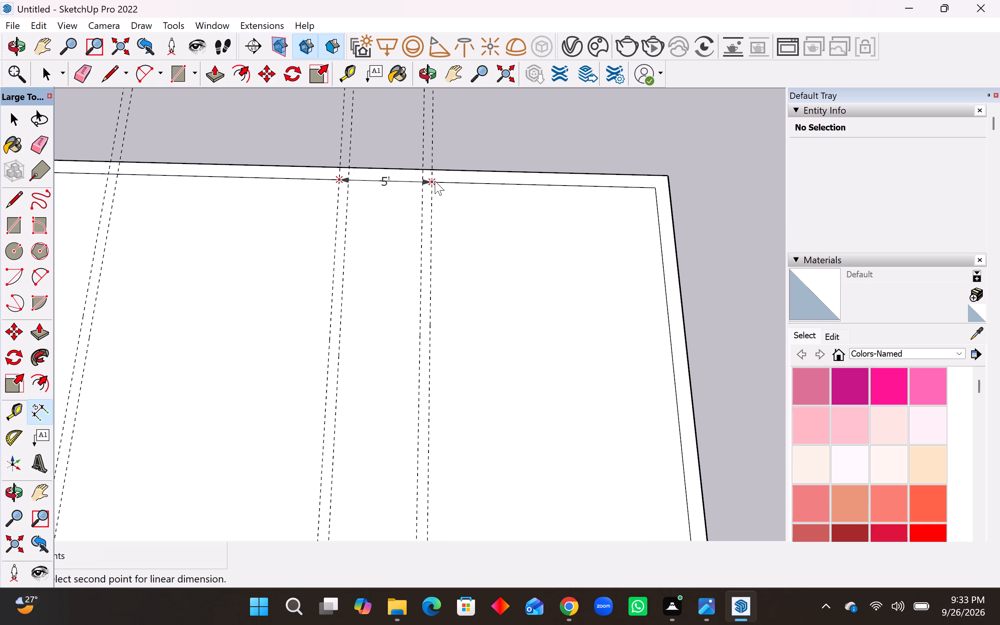
pyautogui.press('Escape')
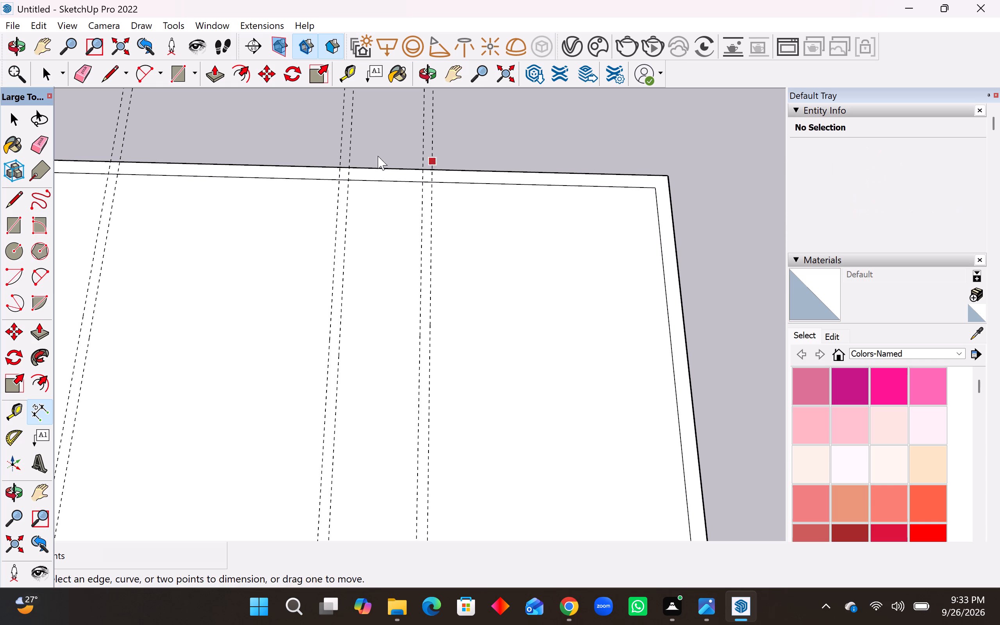
pyautogui.scroll(-3, 520, 248)
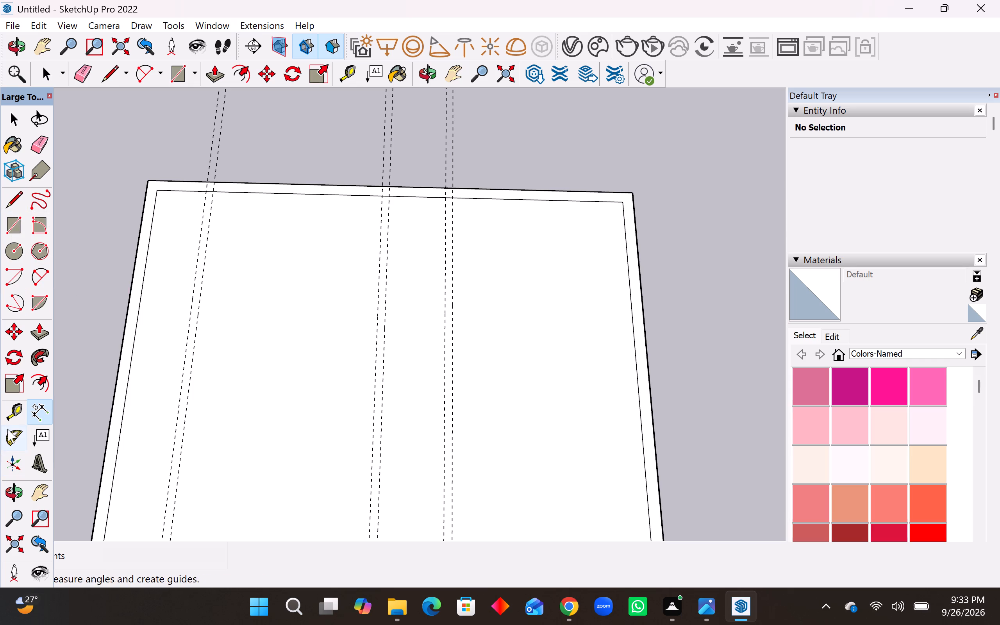
# Shift the middle partition 6" left by adding a guide 6" left of its pair and erasing the pair's rightmost guide.
pyautogui.click(12, 413)
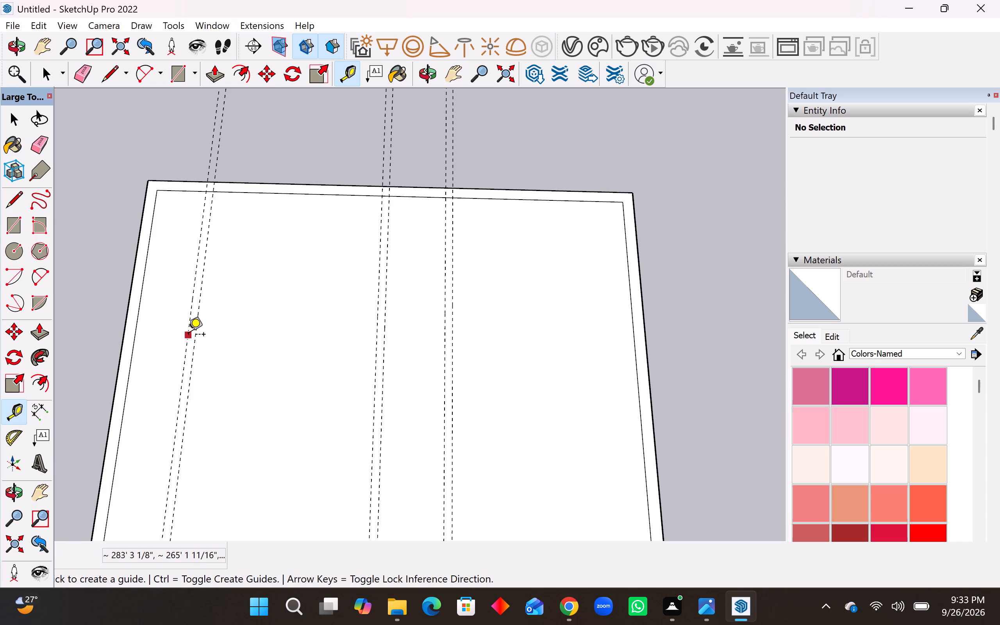
pyautogui.click(188, 336)
pyautogui.press('Escape')
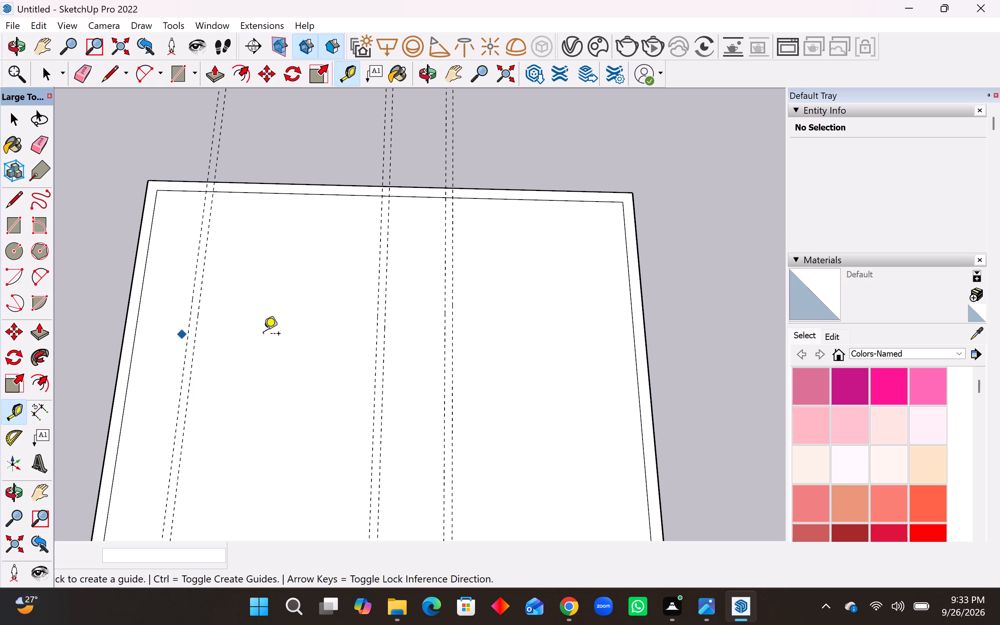
pyautogui.moveTo(376, 323); pyautogui.dragTo(370, 324)
pyautogui.write('6"')
pyautogui.press('Return')
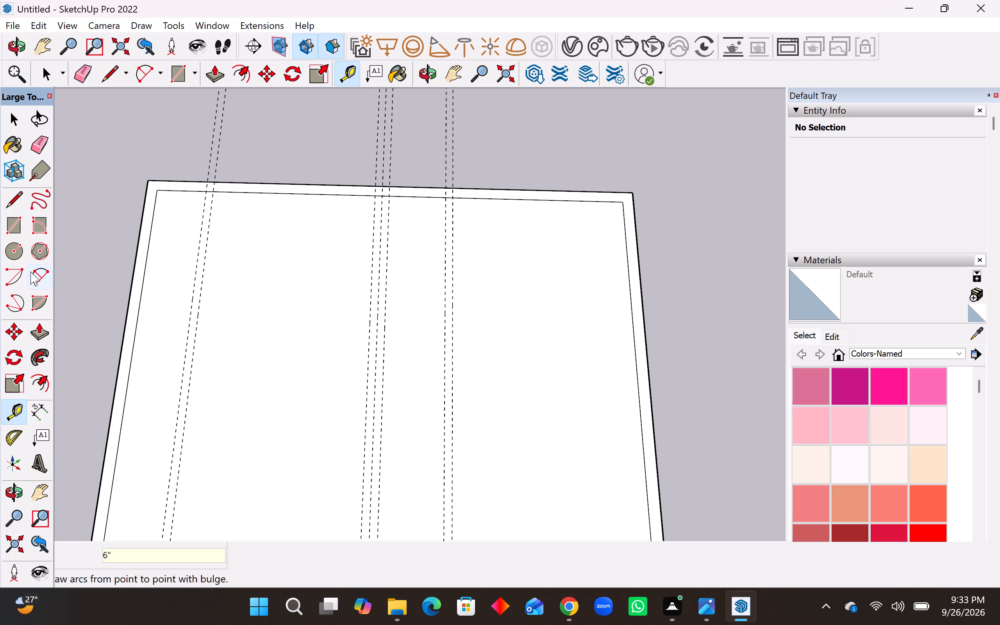
pyautogui.click(41, 139)
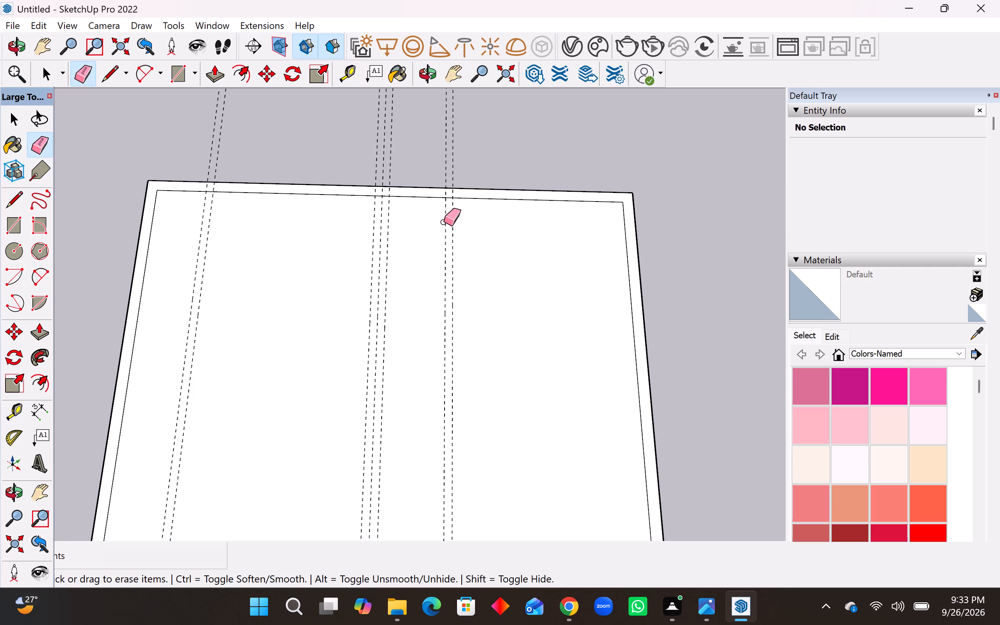
pyautogui.click(387, 246)
pyautogui.scroll(-3, 395, 229)
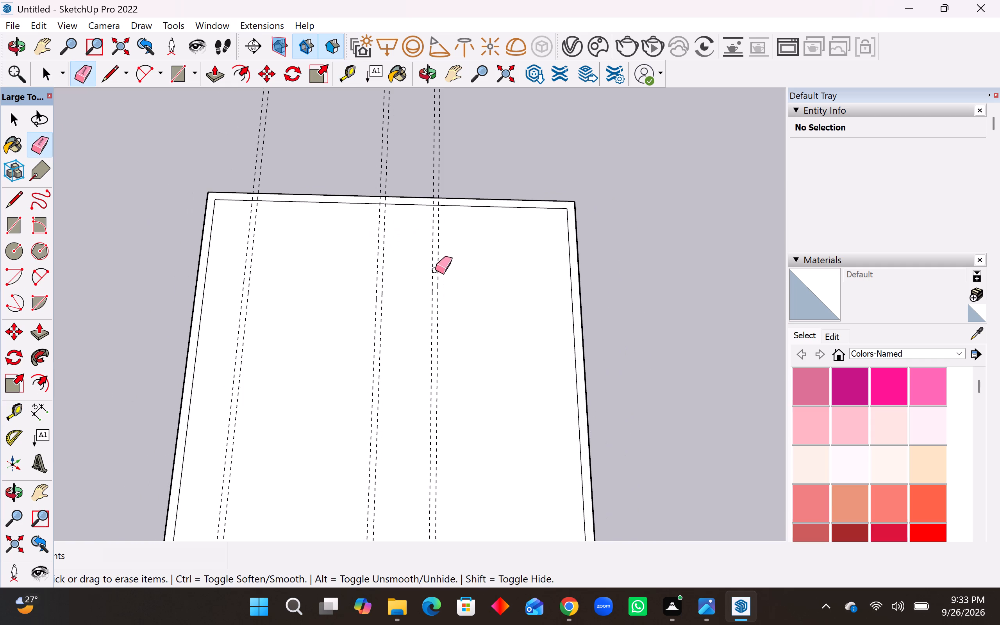
# Recheck the gap between the middle and right partition guide pairs along the rear inner wall edge, without placing a dimension.
pyautogui.scroll(4, 437, 273)
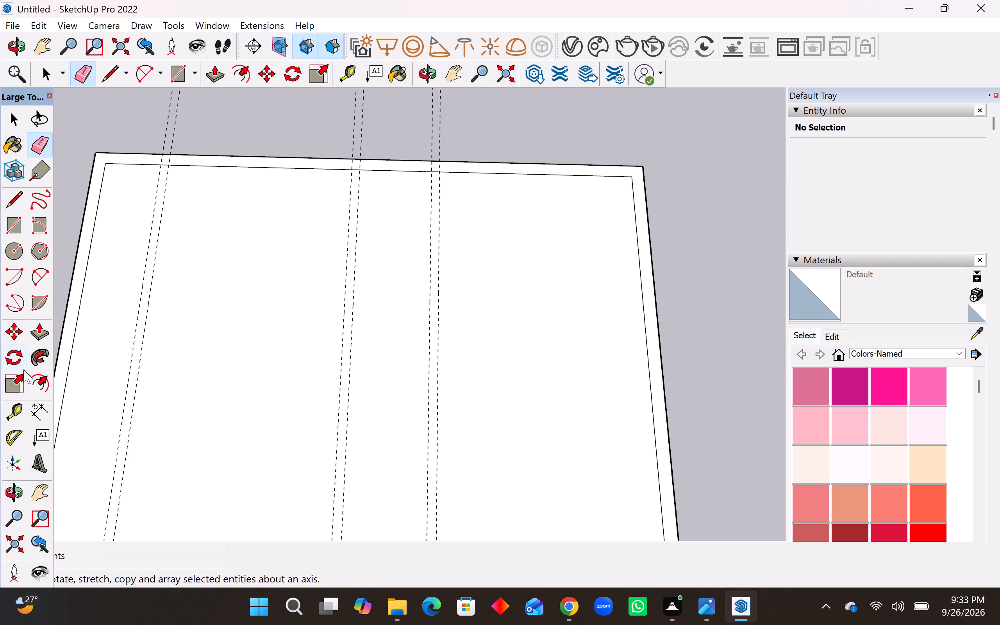
pyautogui.click(47, 409)
pyautogui.click(362, 170)
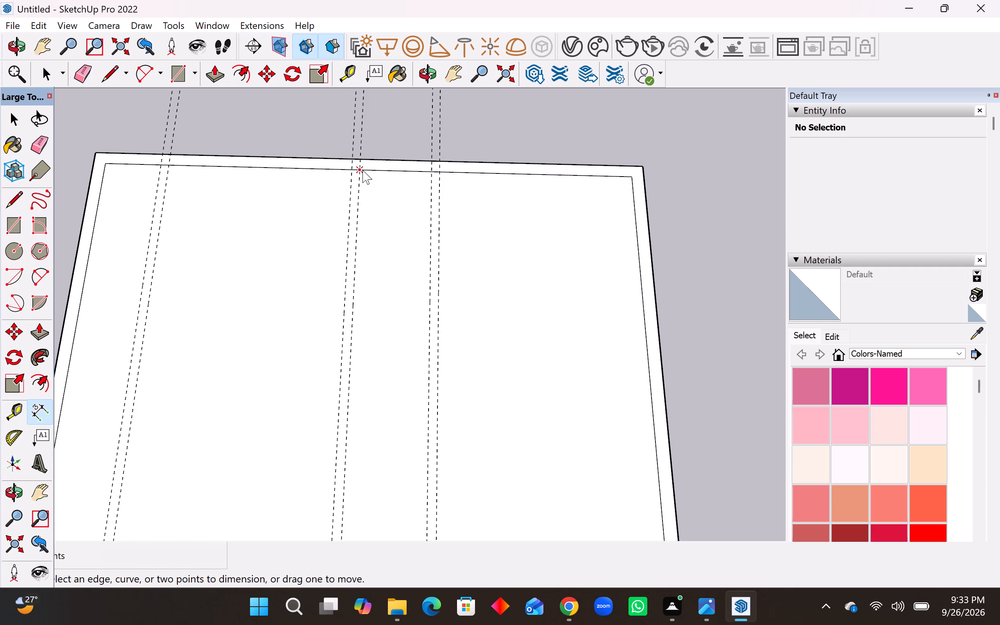
pyautogui.press('Escape')
# Place a crosswise guide 126" from the rear inner wall edge, plus a parallel one 6" further in for the partition.
pyautogui.scroll(-3, 319, 238)
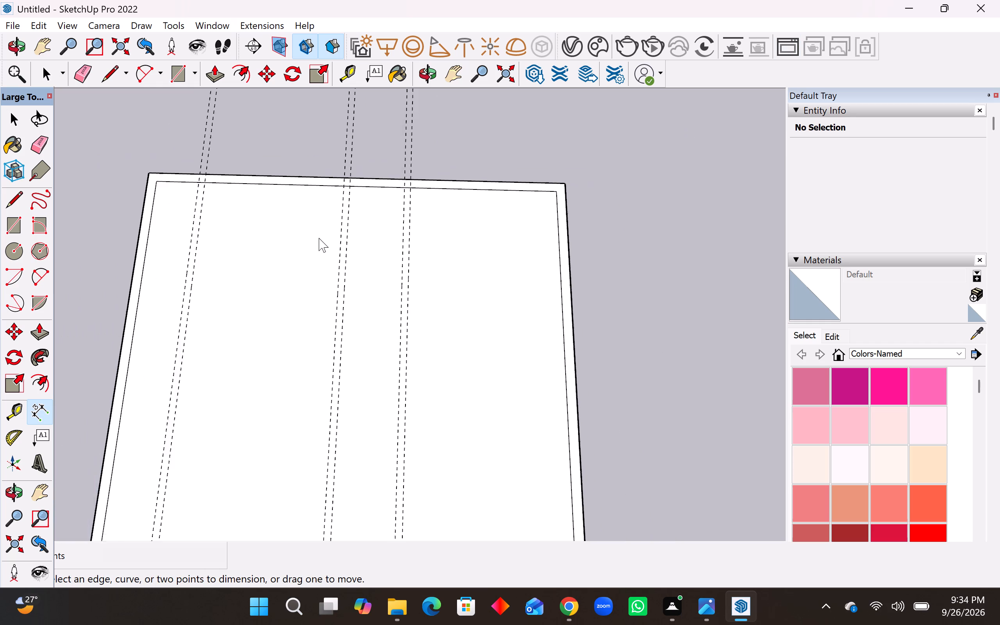
pyautogui.scroll(-1, 319, 238)
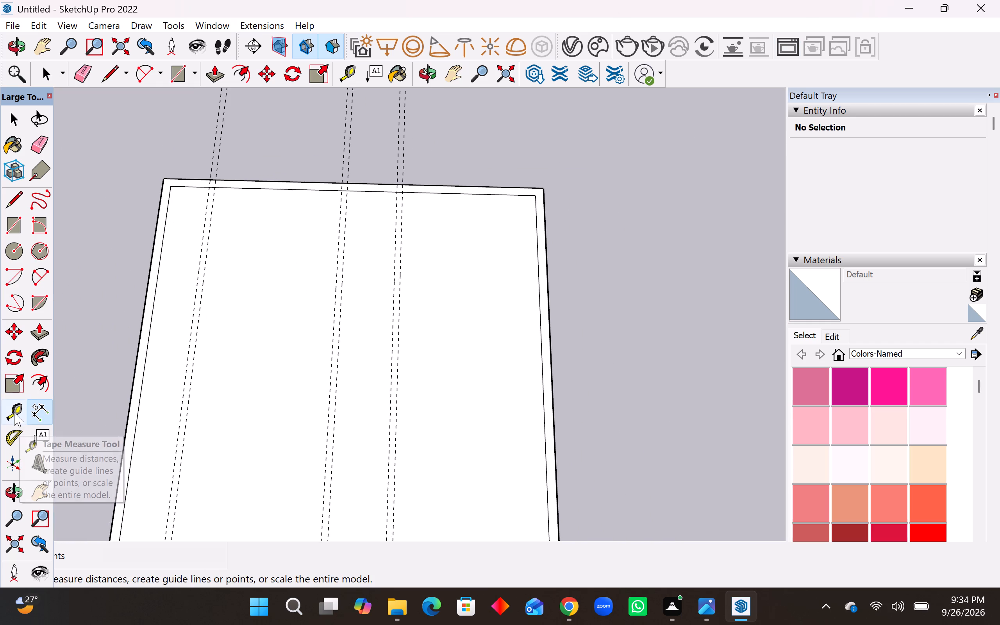
pyautogui.click(14, 412)
pyautogui.click(291, 188)
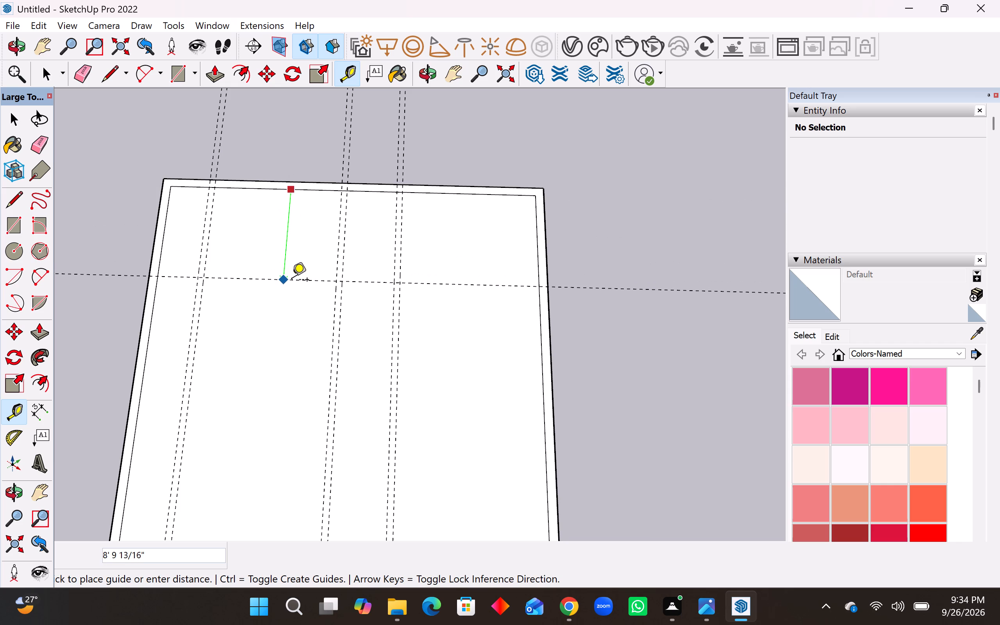
pyautogui.write('12')
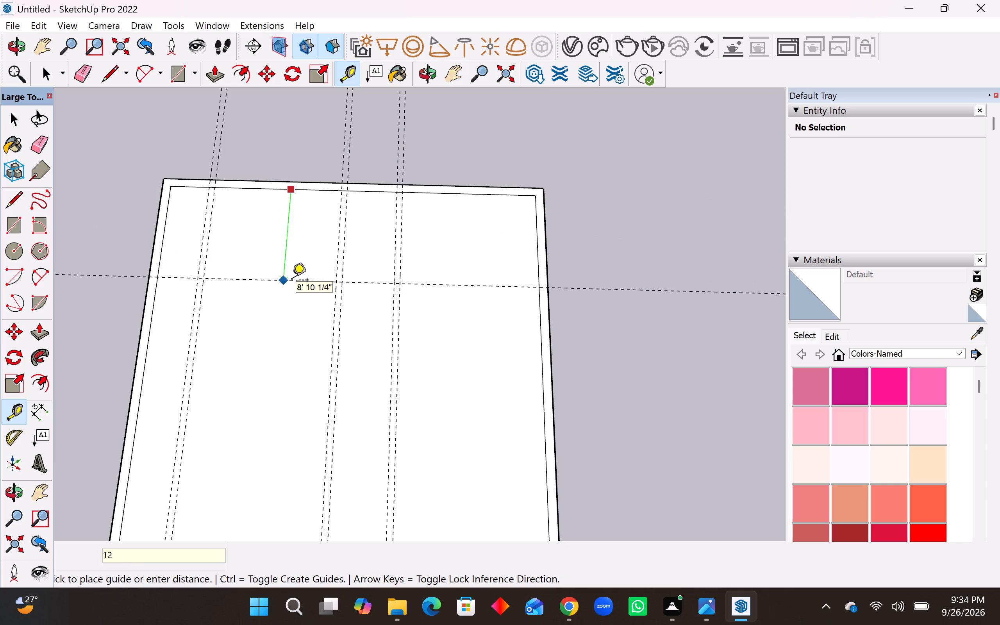
pyautogui.write('6"')
pyautogui.press('Return')
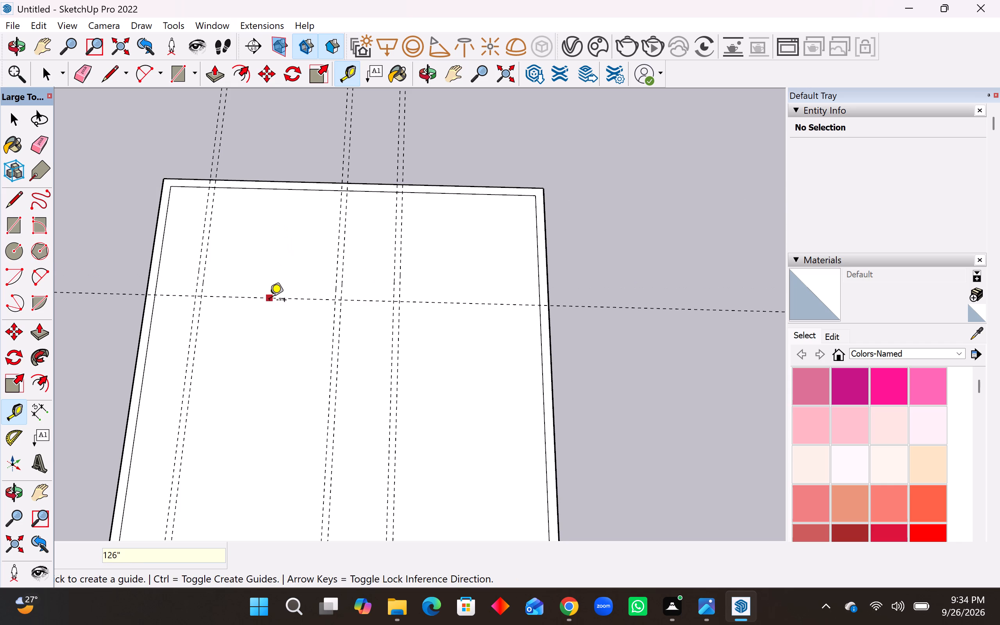
pyautogui.click(269, 301)
pyautogui.write('6"')
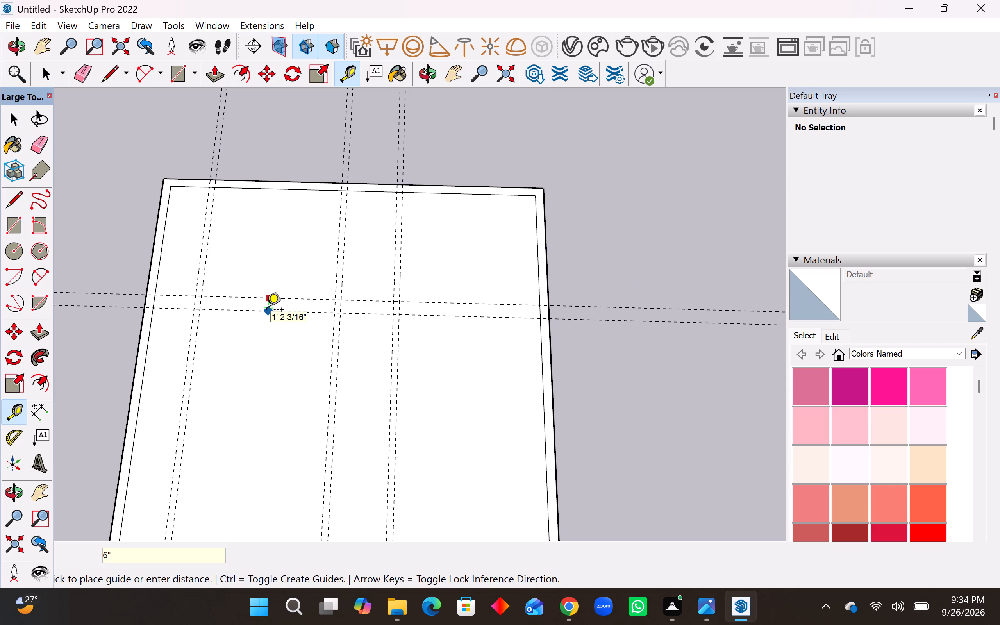
pyautogui.press('Return')
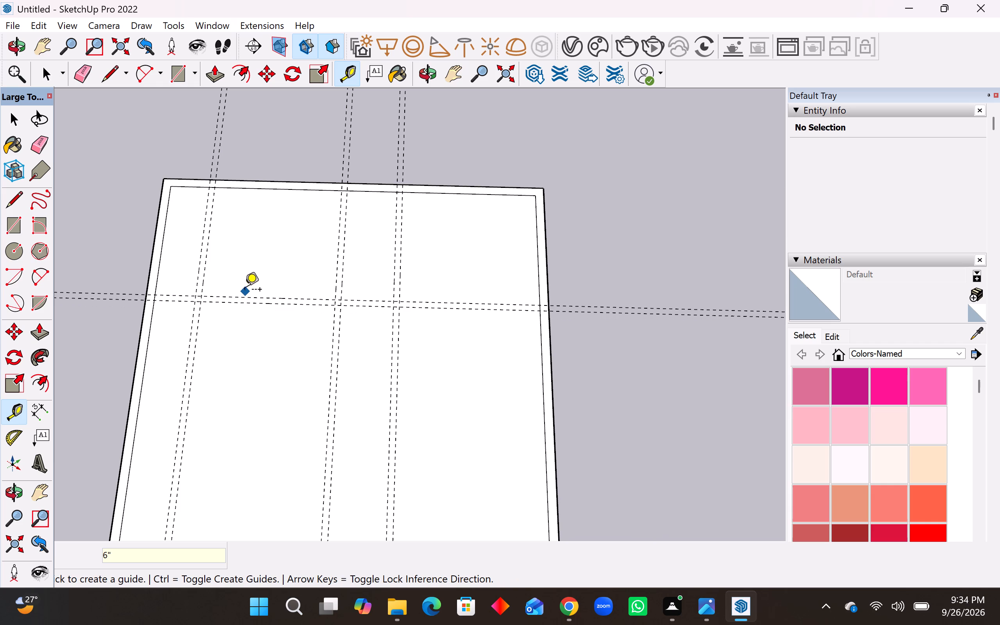
# Draw a 10'6" × 3'6" rectangle from the rear-left inner wall corner to the guides, plus an 11' × 4' one including the 6" partitions.
pyautogui.click(14, 230)
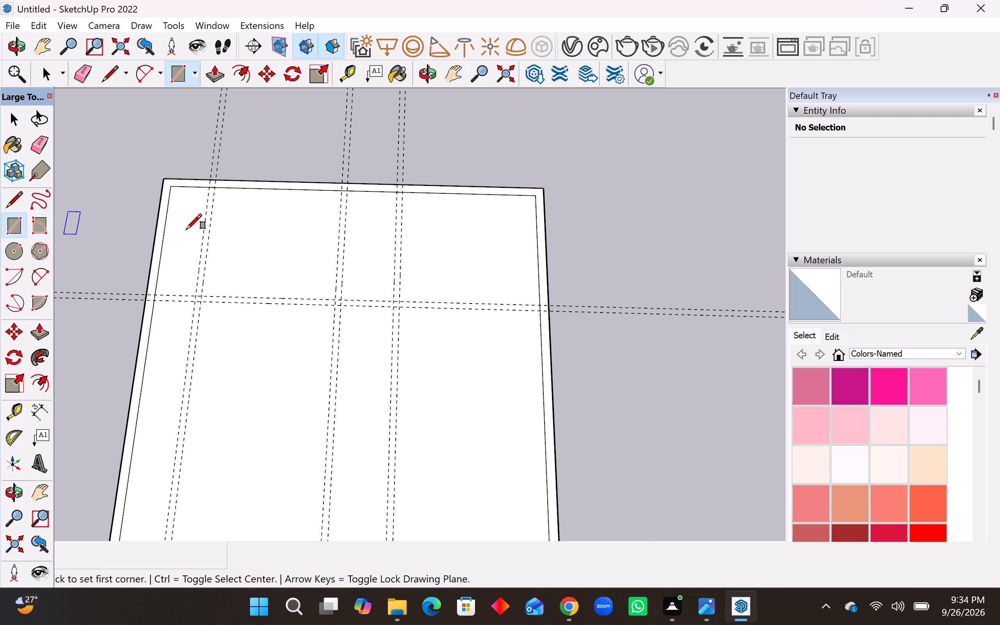
pyautogui.click(173, 187)
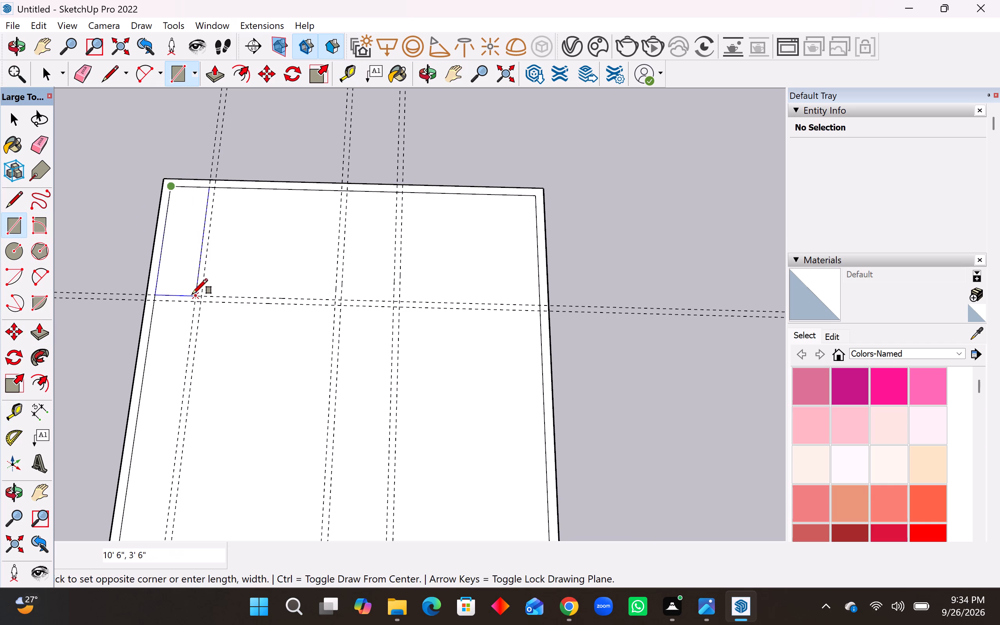
pyautogui.click(194, 295)
pyautogui.click(173, 186)
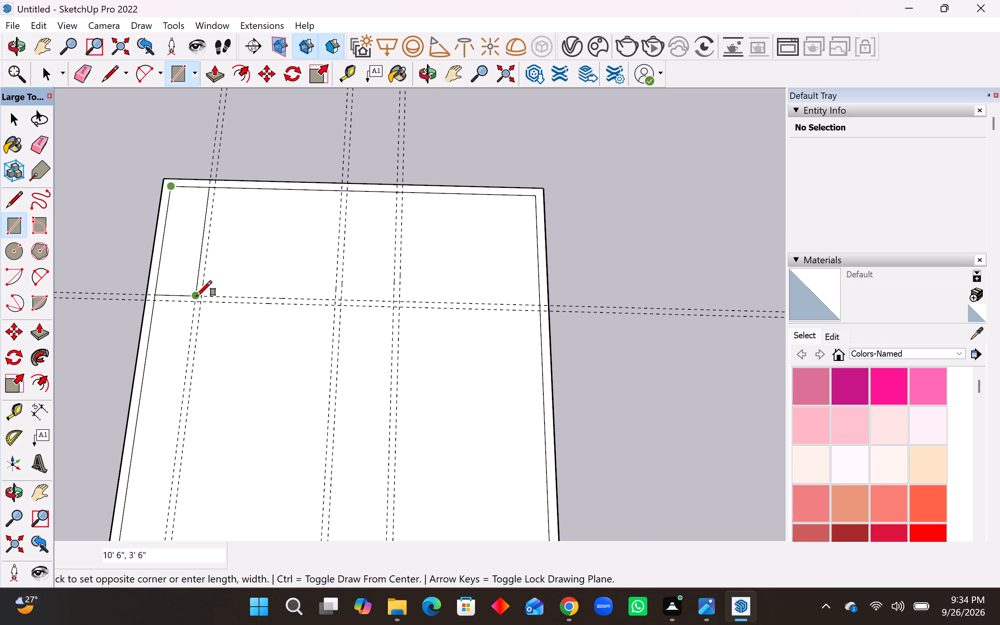
pyautogui.scroll(5, 205, 304)
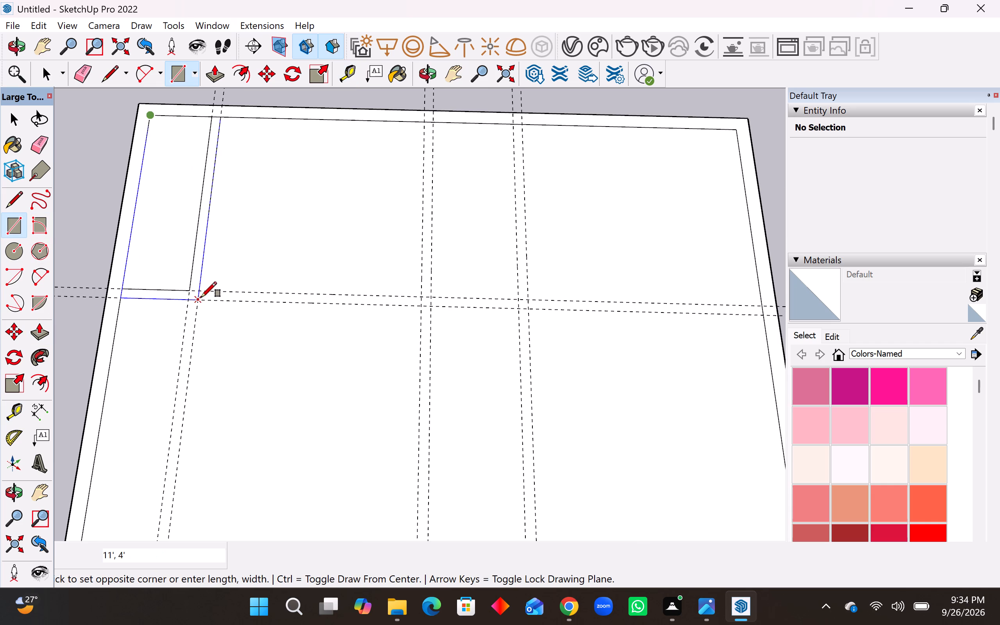
pyautogui.click(201, 297)
# Draw an 11'6" × 10'6" rectangle between the left and middle partitions at the rear wall, plus a 12' × 11' one from the same corner.
pyautogui.click(222, 118)
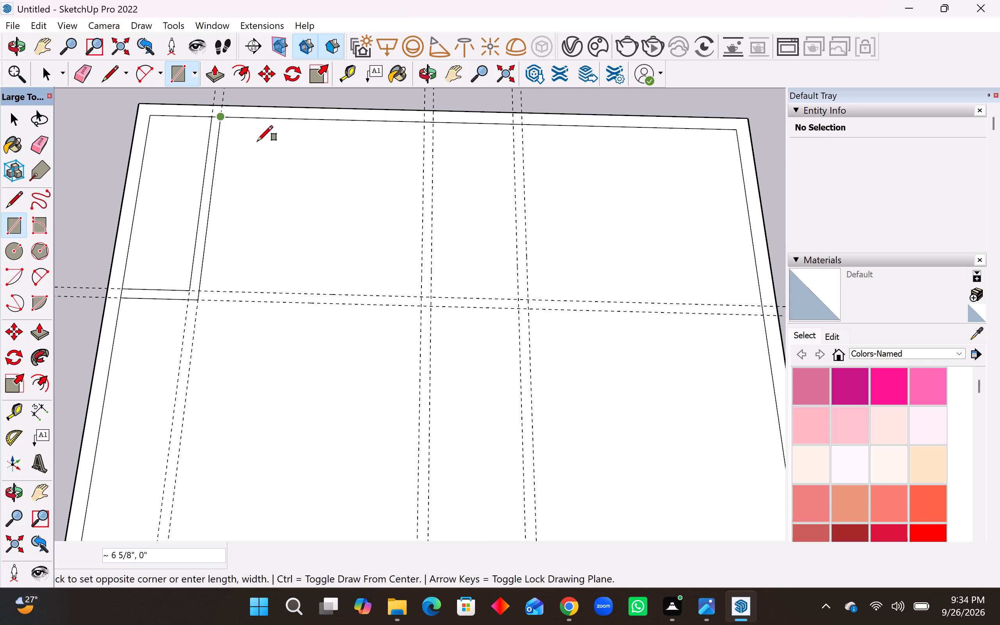
pyautogui.click(420, 295)
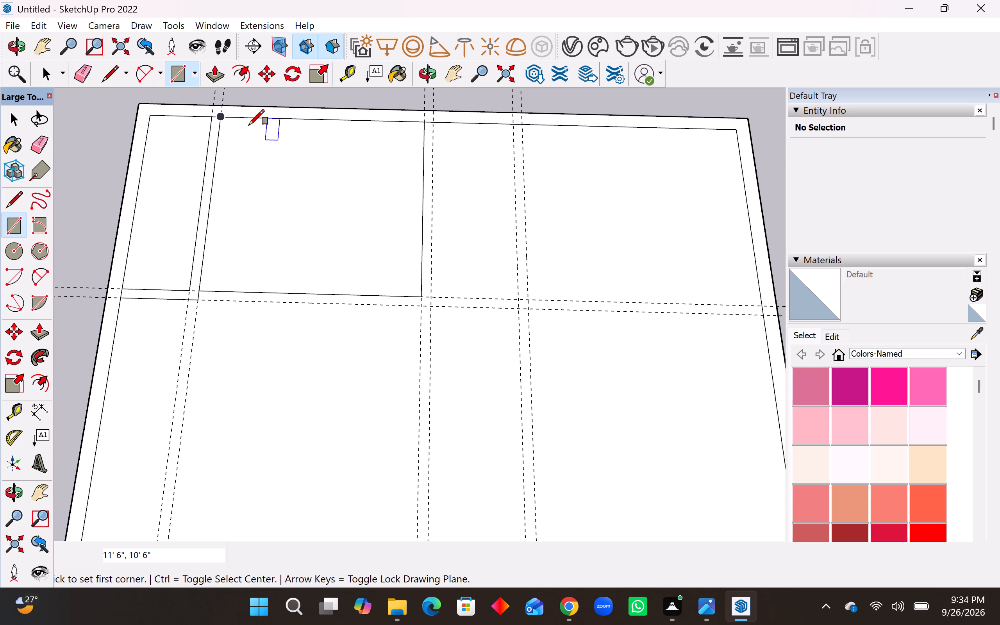
pyautogui.moveTo(223, 116); pyautogui.dragTo(223, 120)
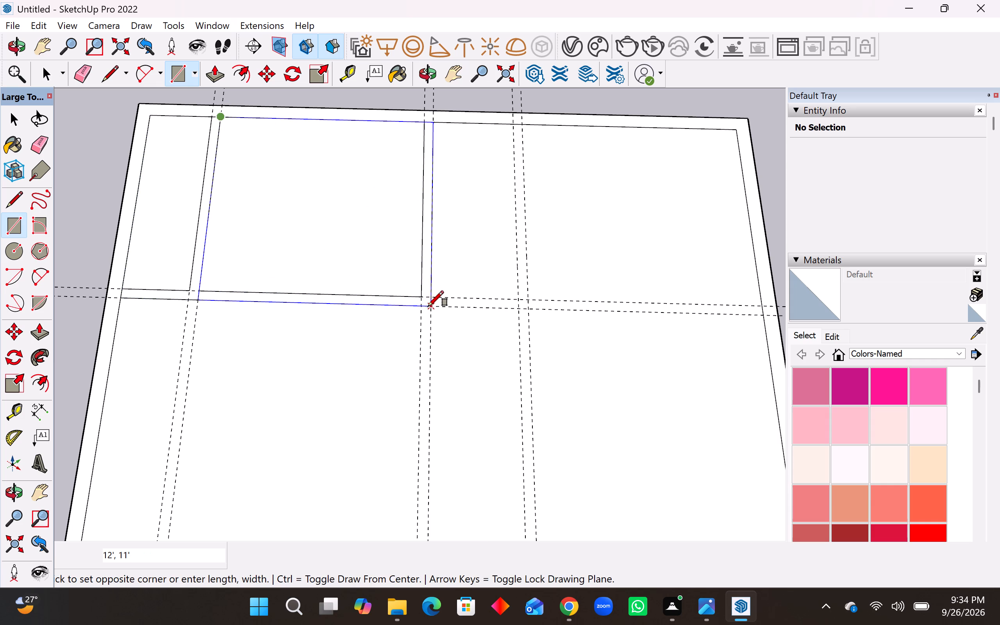
pyautogui.click(428, 306)
# Draw a 12' × 10'6" rectangle from the rear-right inner corner to the right partition guides, plus a 12'6" × 11' one including the partitions.
pyautogui.click(734, 128)
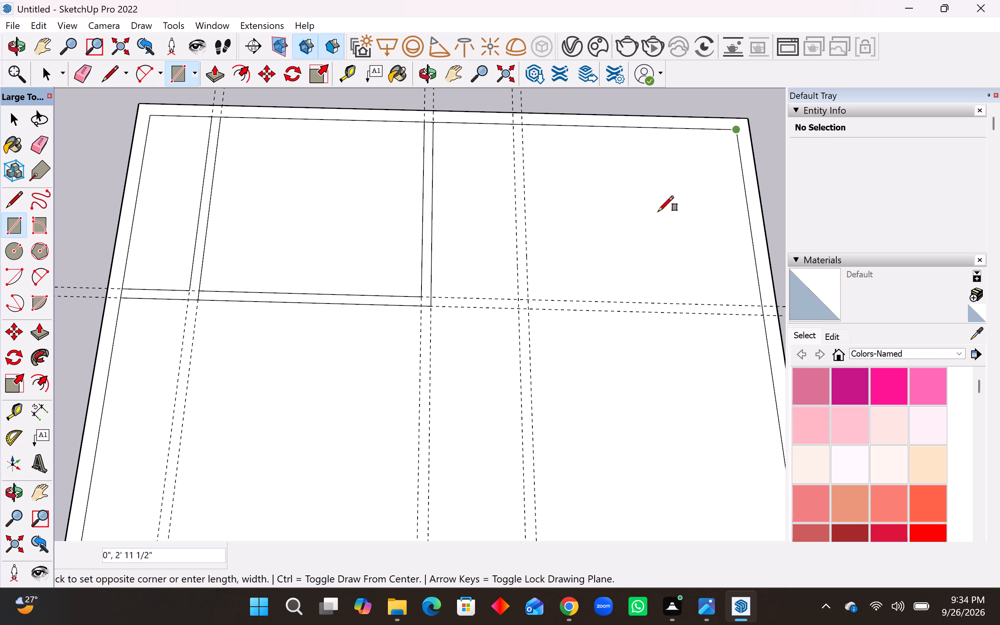
pyautogui.click(529, 297)
pyautogui.click(734, 130)
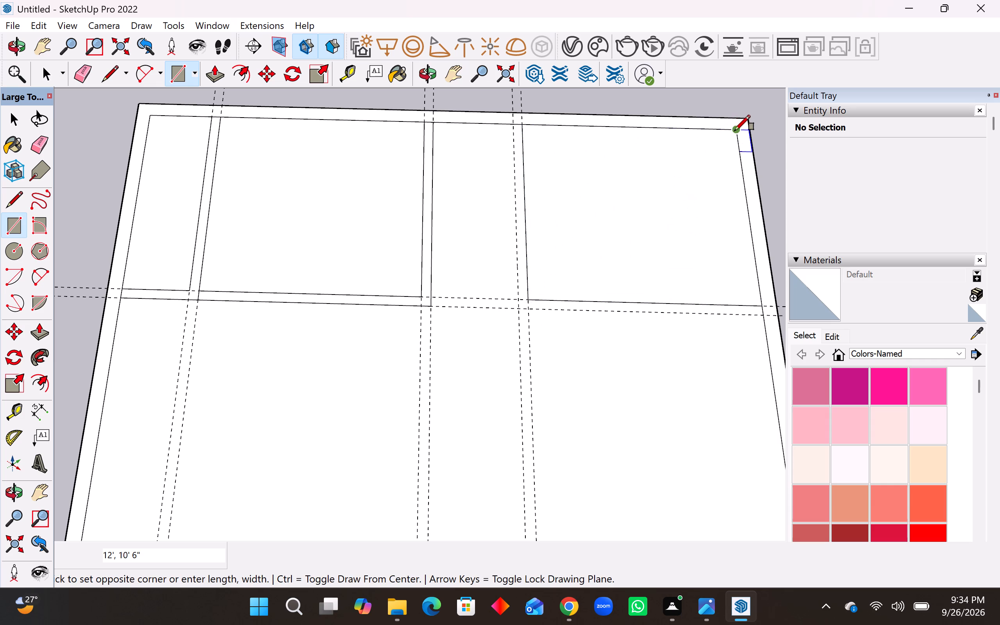
pyautogui.click(516, 313)
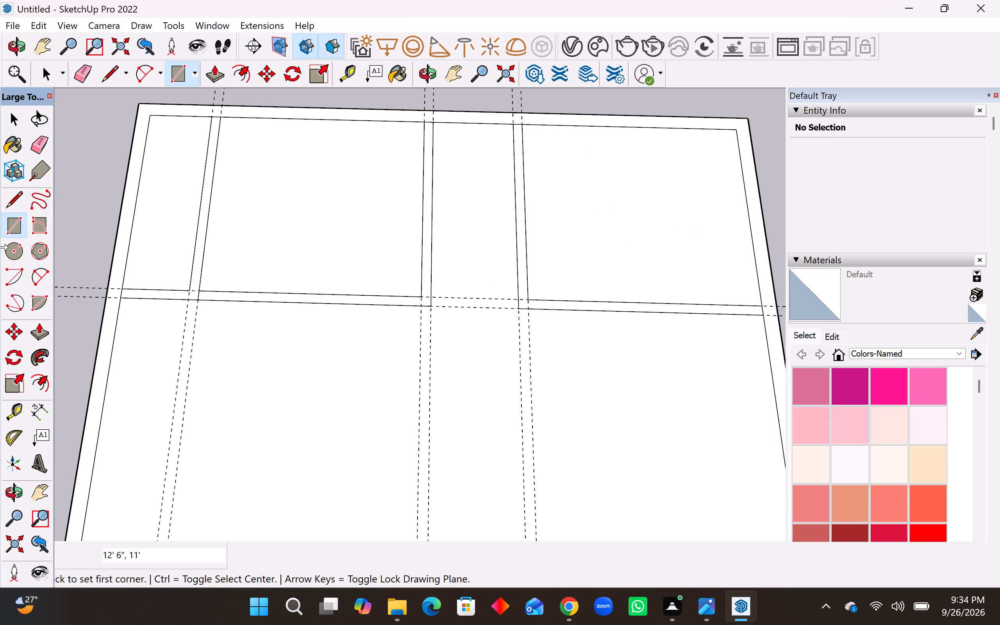
# Check the widths of the right and middle rear rooms along the inner wall edge using the Dimension tool, without placing a dimension.
pyautogui.click(29, 409)
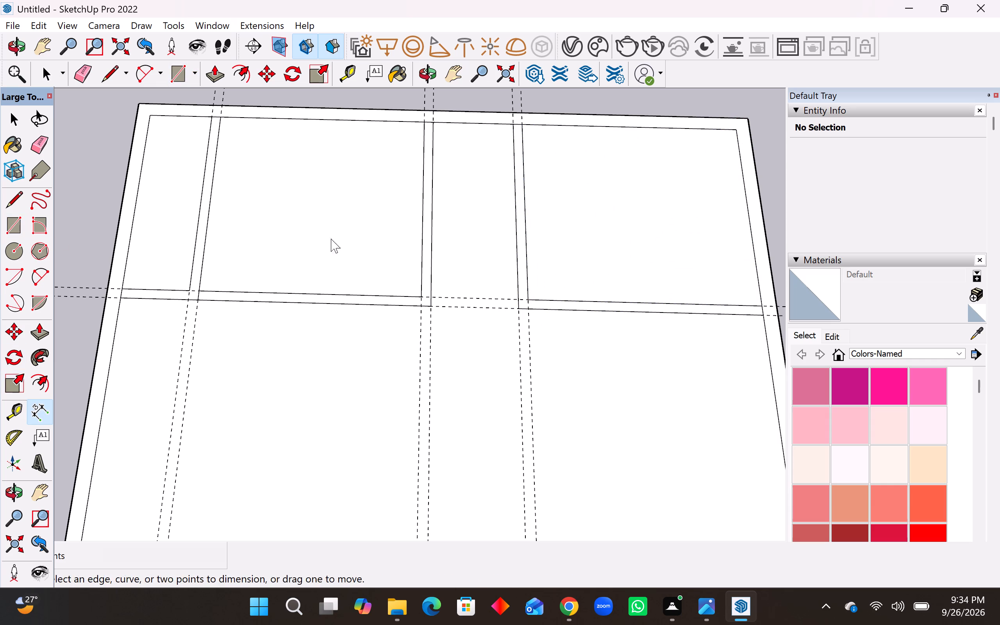
pyautogui.click(736, 132)
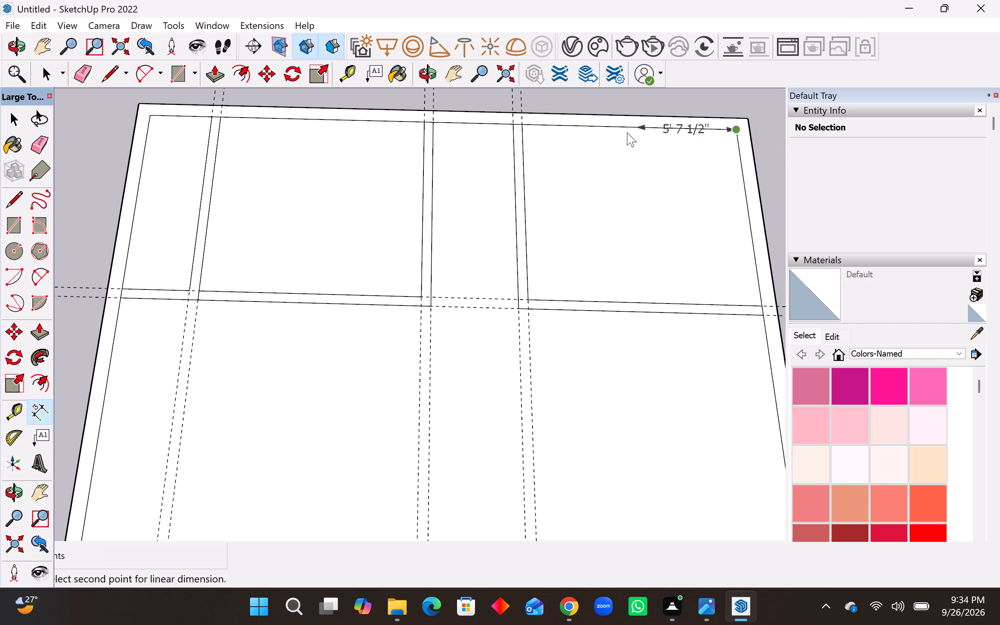
pyautogui.press('Escape')
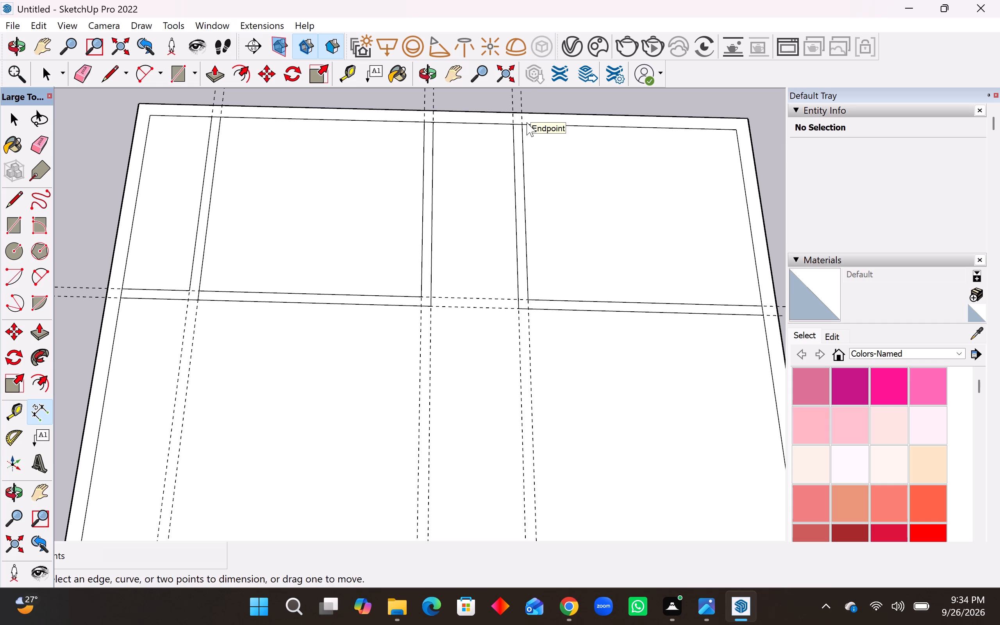
pyautogui.click(425, 123)
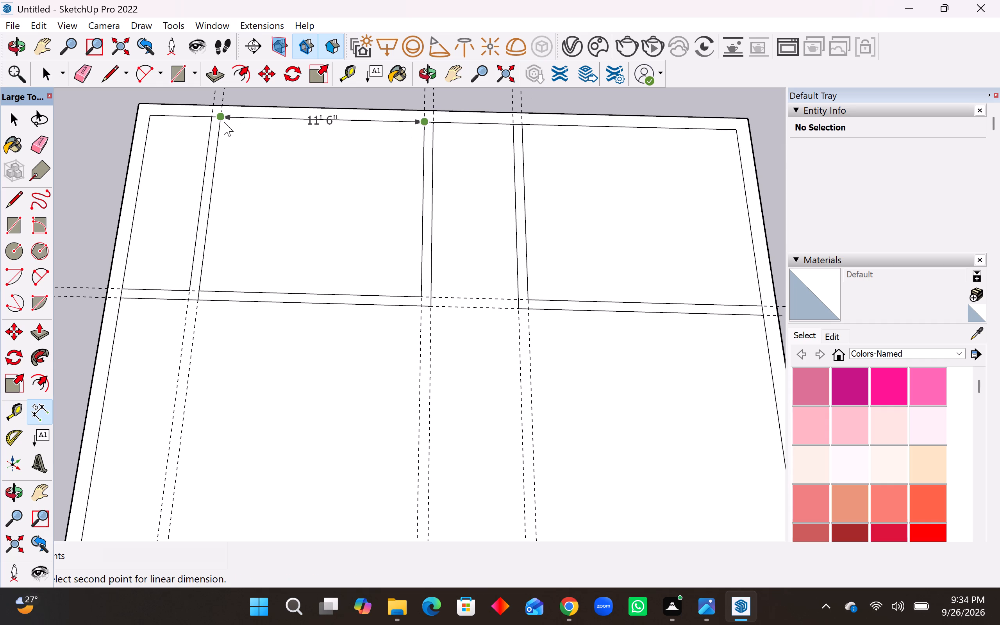
pyautogui.press('Escape')
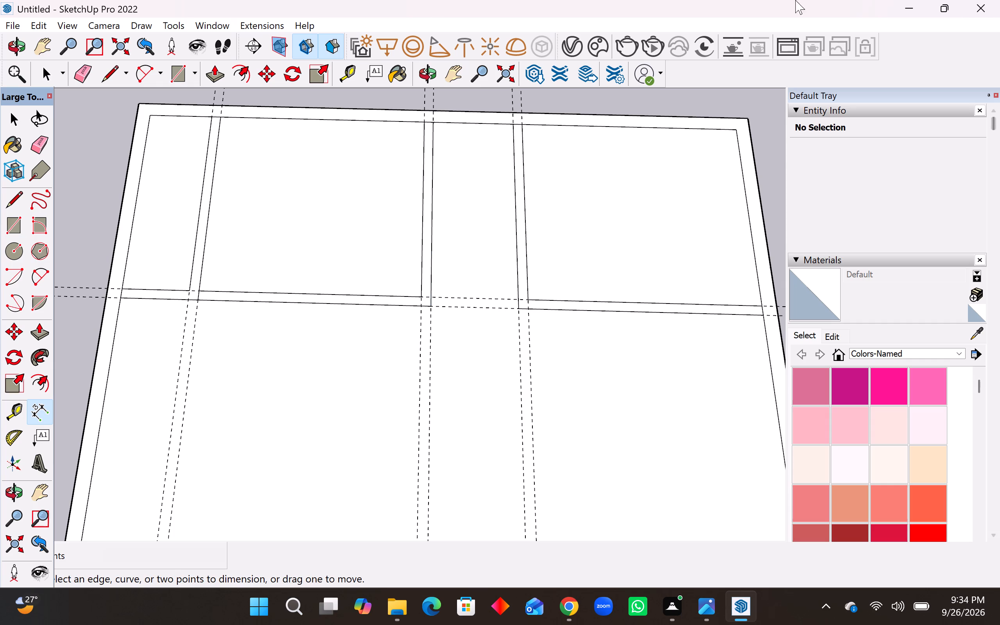
# Place a crosswise guide 8' from the rear inner wall edge, starting between the middle and right partitions.
pyautogui.click(16, 410)
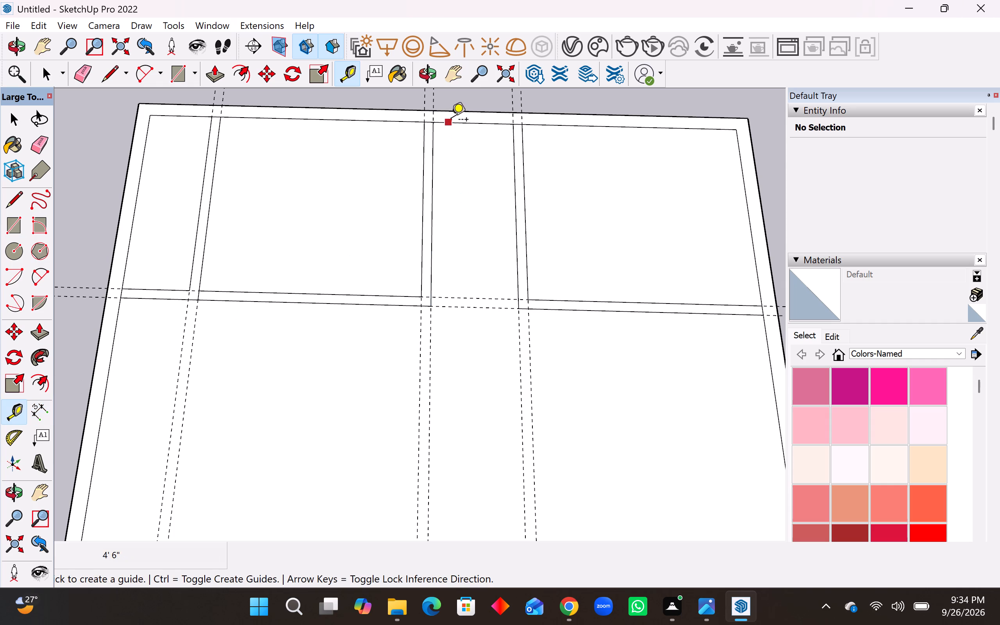
pyautogui.click(458, 127)
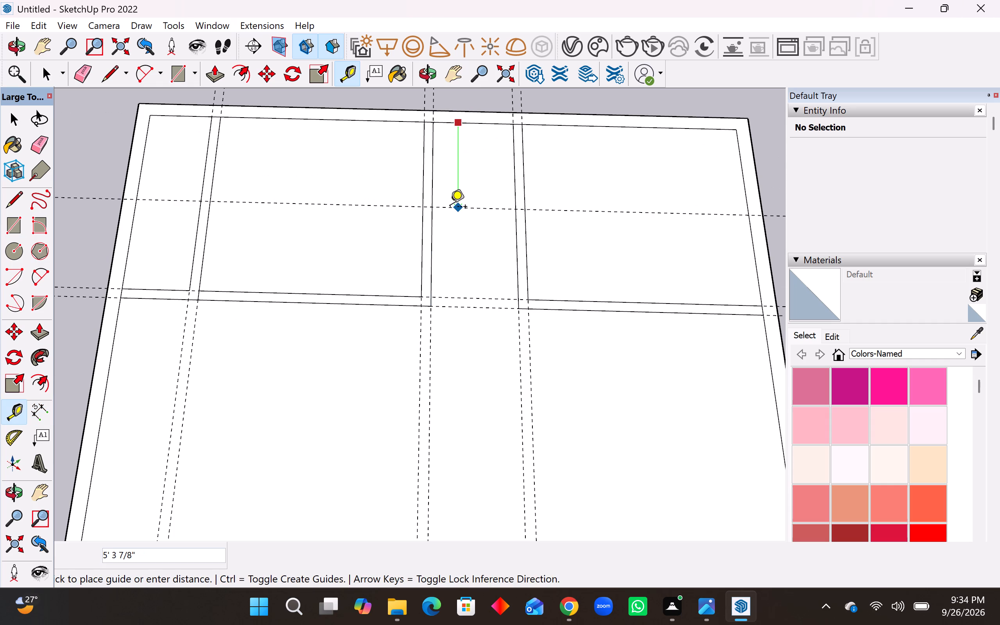
pyautogui.write("8'")
pyautogui.press('Return')
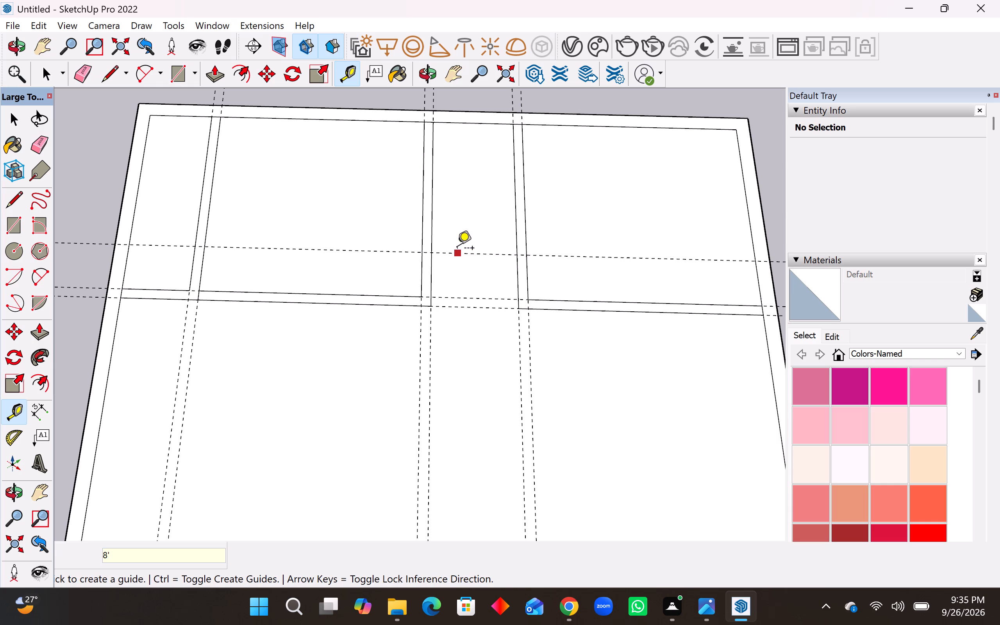
# Check the gap between the 8' guide and the crosswise partition at the middle partition using the Dimension tool, without placing a dimension.
pyautogui.scroll(3, 457, 249)
pyautogui.click(34, 407)
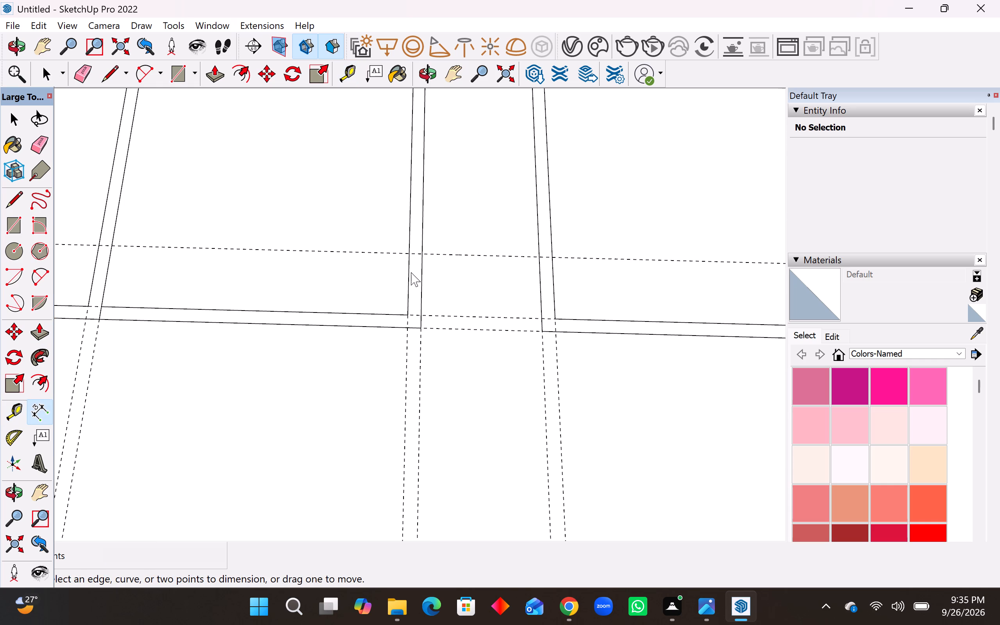
pyautogui.scroll(2, 446, 263)
pyautogui.click(400, 252)
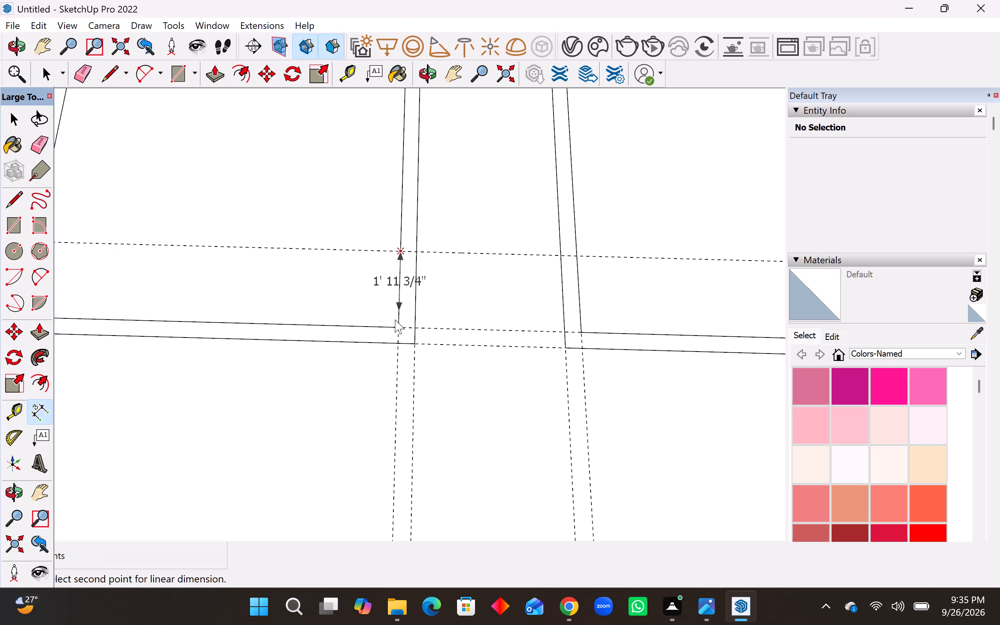
pyautogui.press('Escape')
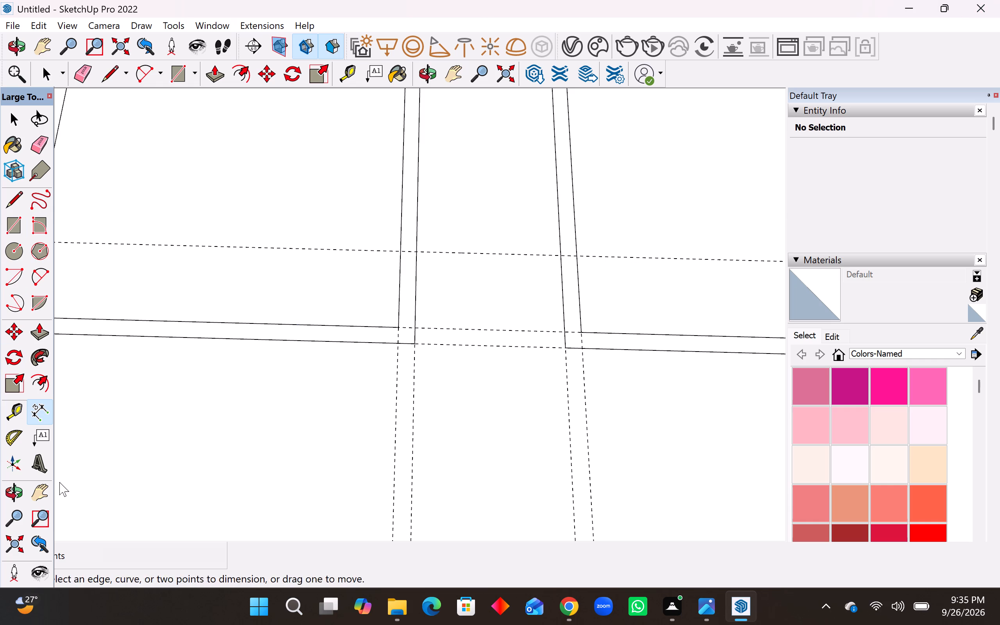
pyautogui.click(38, 421)
pyautogui.click(400, 325)
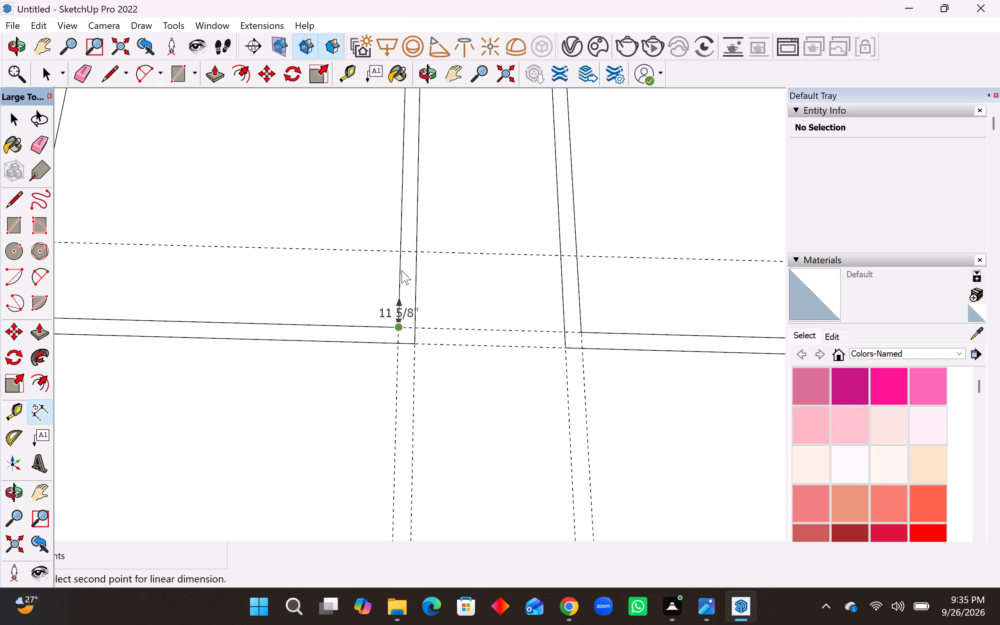
pyautogui.press('Escape')
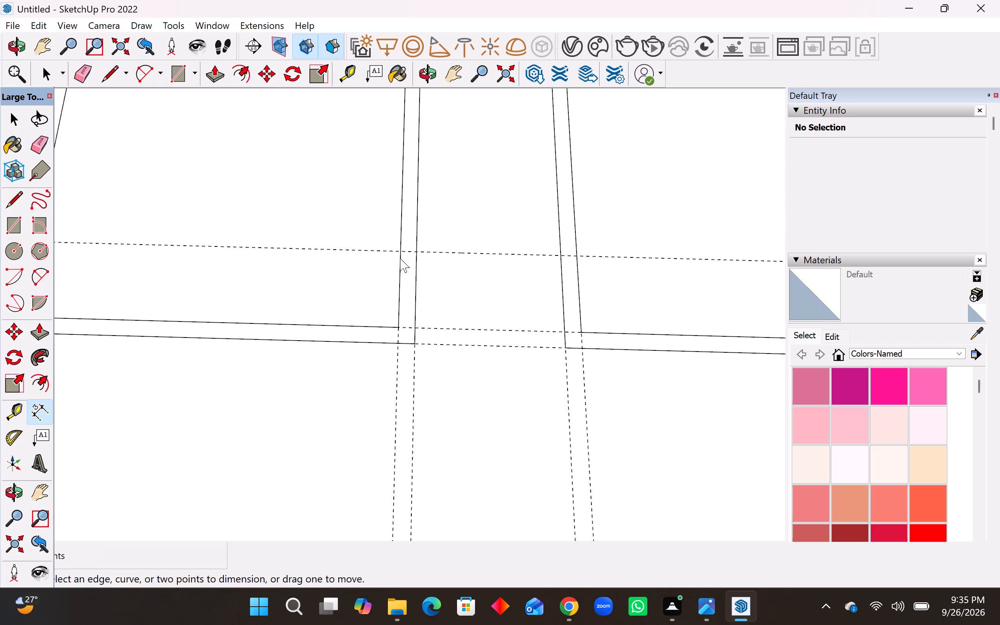
# Place another crosswise guide 7' from the rear inner wall edge, starting between the middle and right partitions.
pyautogui.scroll(-6, 469, 329)
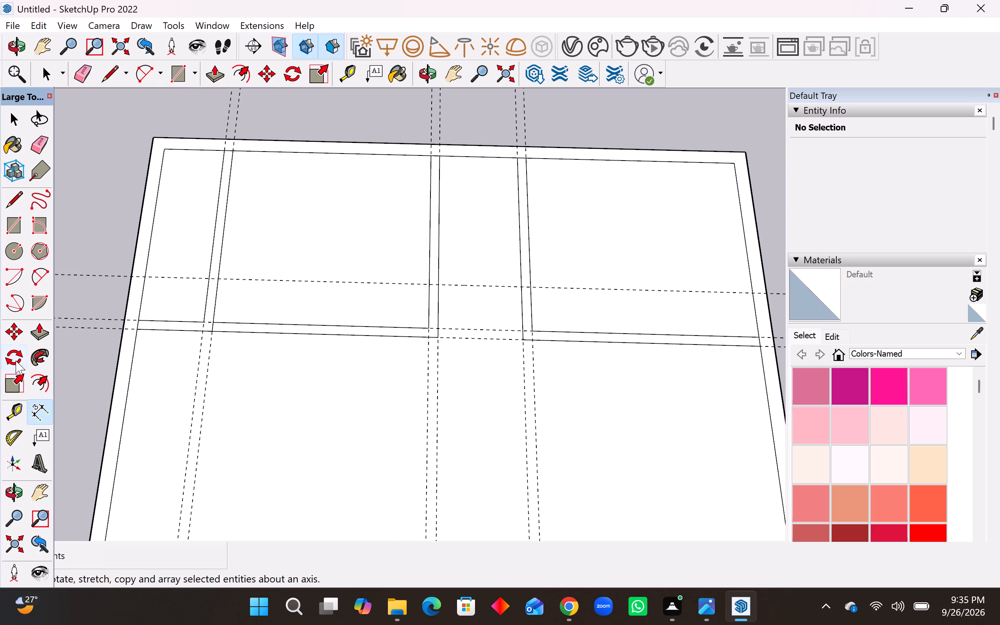
pyautogui.click(15, 418)
pyautogui.click(495, 160)
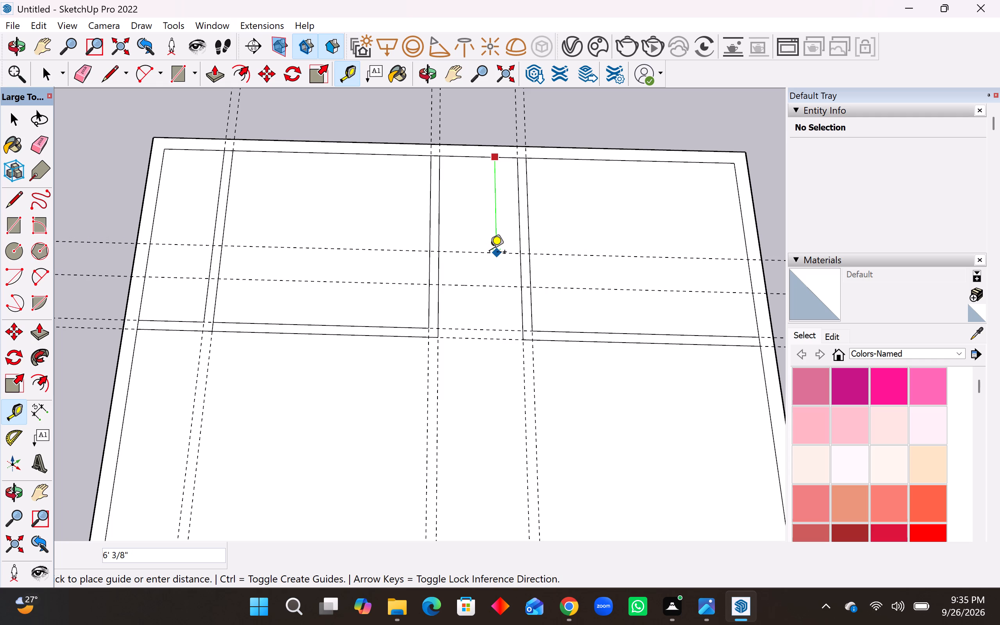
pyautogui.write("7'")
pyautogui.press('Return')
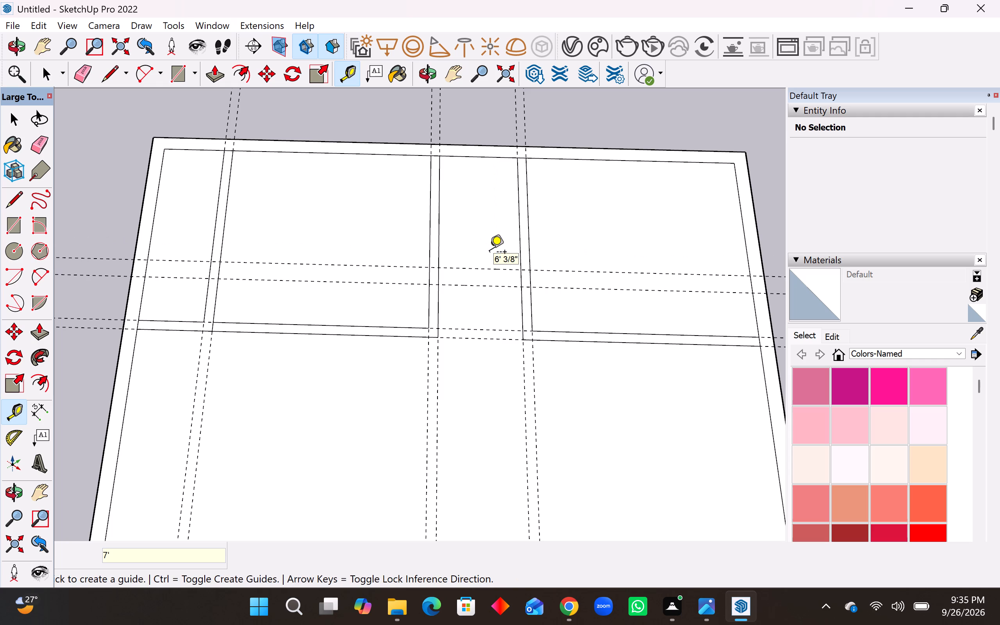
# Check the gap between the crosswise partition and the 7' guide along the middle partition, without placing a dimension.
pyautogui.click(39, 420)
pyautogui.scroll(3, 445, 296)
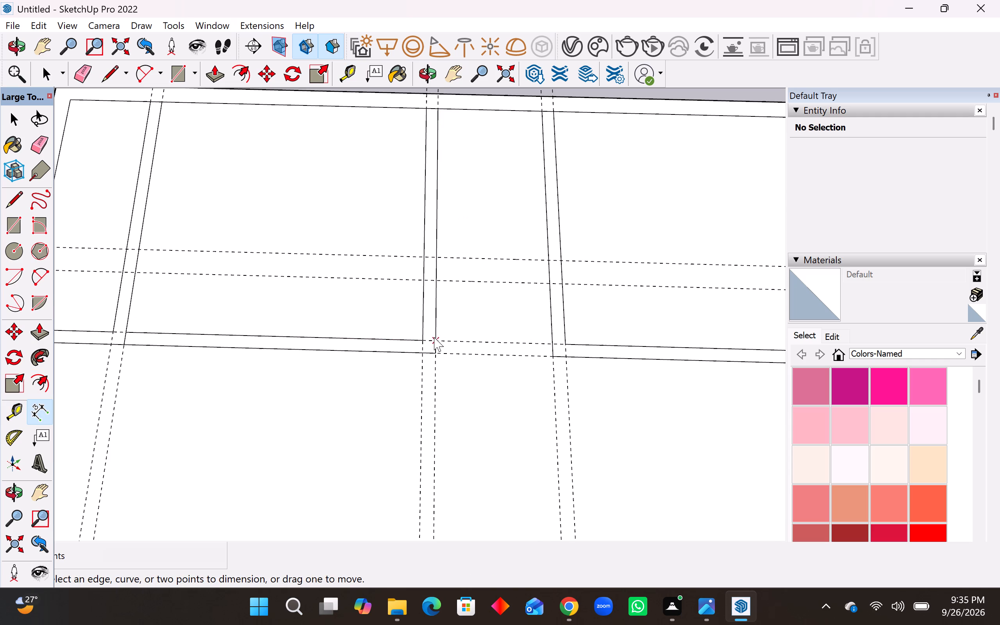
pyautogui.click(435, 340)
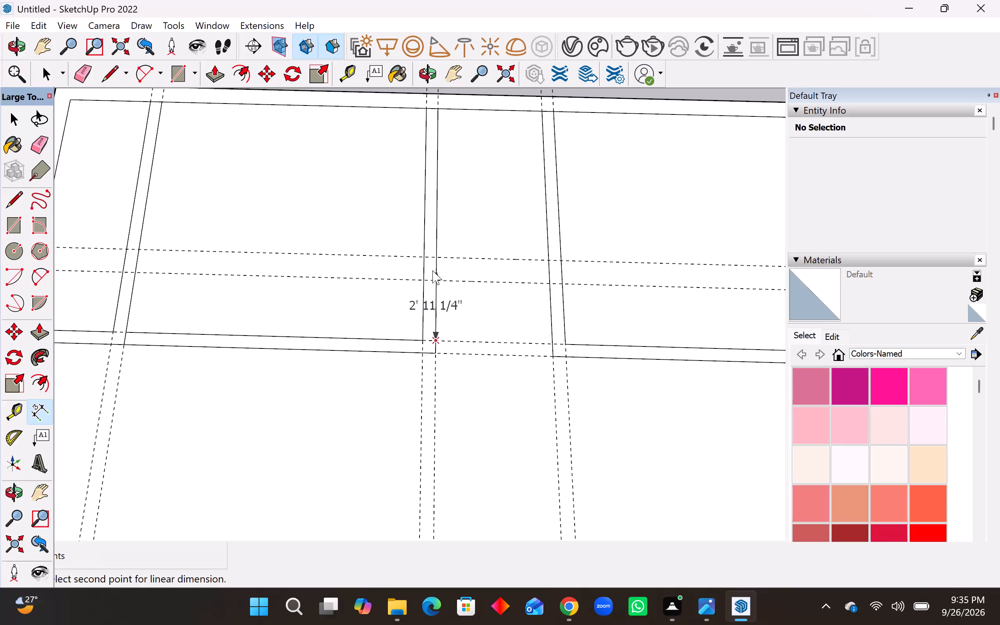
pyautogui.scroll(-1, 419, 297)
pyautogui.press('Escape')
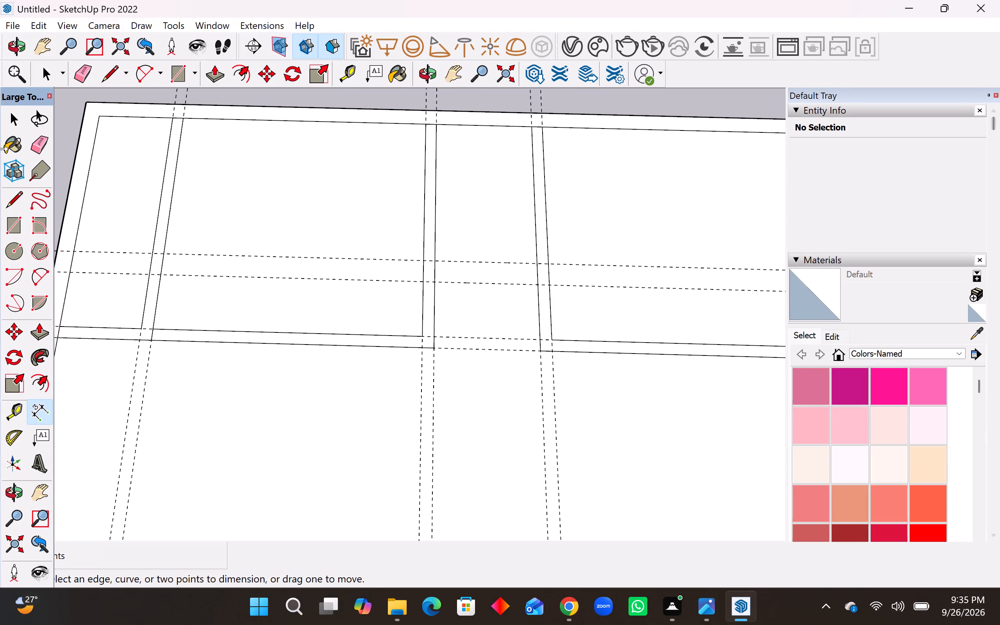
# Add a parallel guide 6" further in from the 7' crosswise guide for the partition thickness.
pyautogui.click(21, 410)
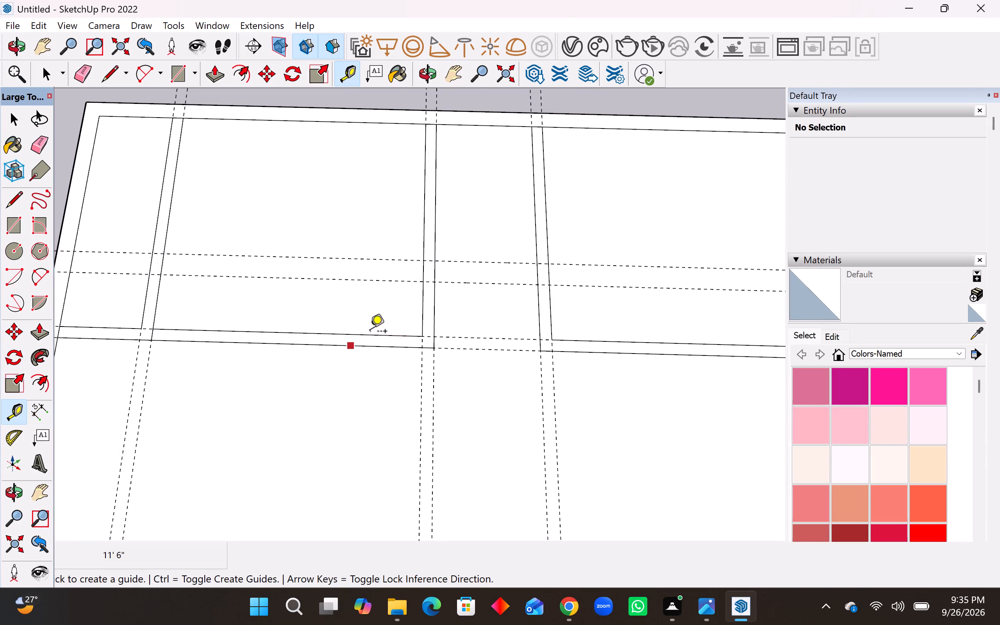
pyautogui.click(496, 264)
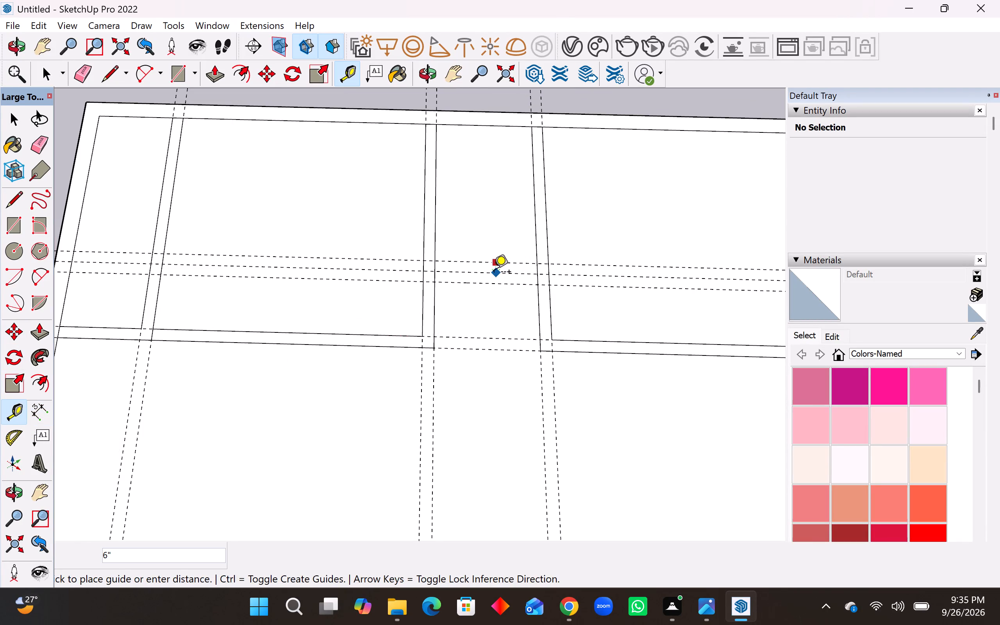
pyautogui.write('6"')
pyautogui.press('Return')
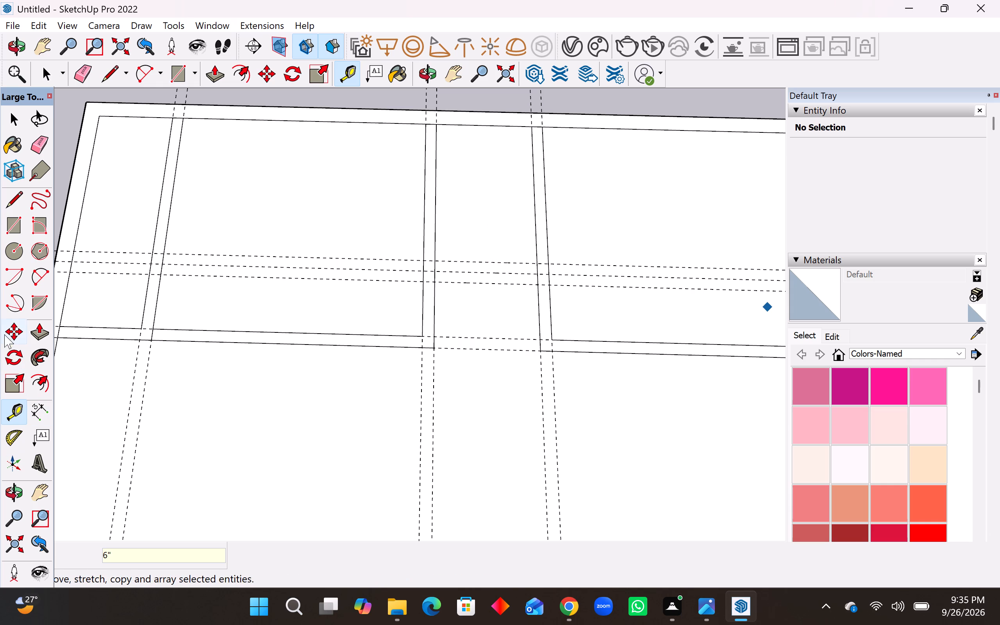
# Draw a 7' × 4'6" rectangle between the middle and right partitions, from the rear inner wall edge to the 7' guide.
pyautogui.click(12, 382)
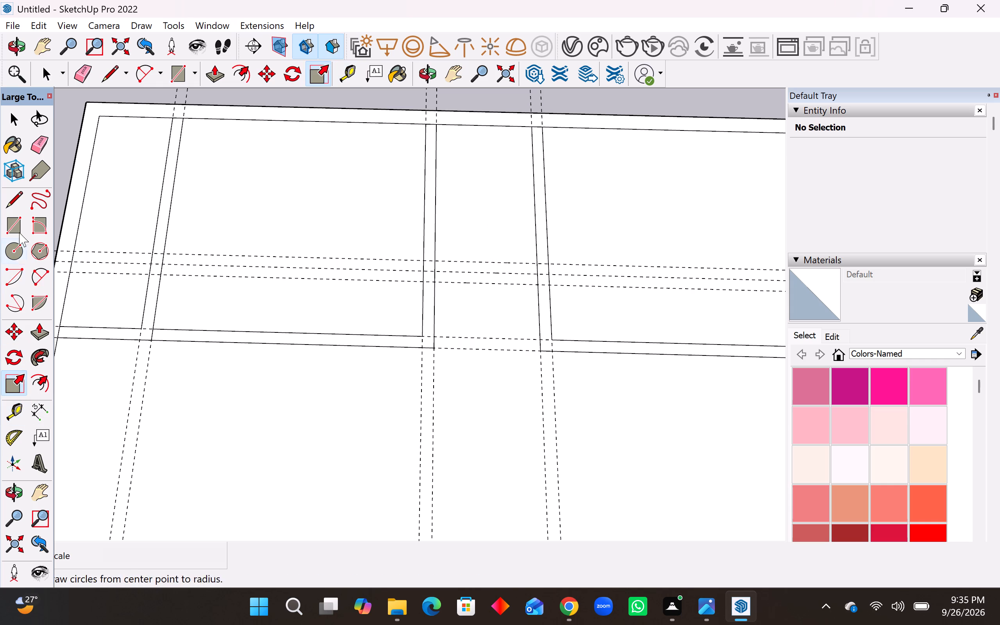
pyautogui.click(15, 225)
pyautogui.moveTo(439, 122); pyautogui.dragTo(439, 126)
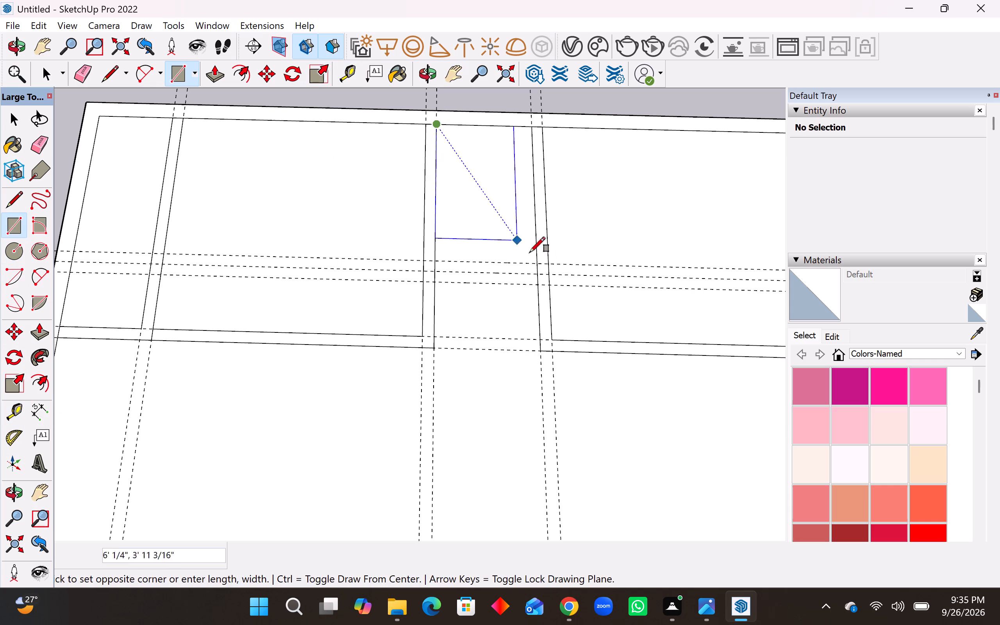
pyautogui.click(536, 266)
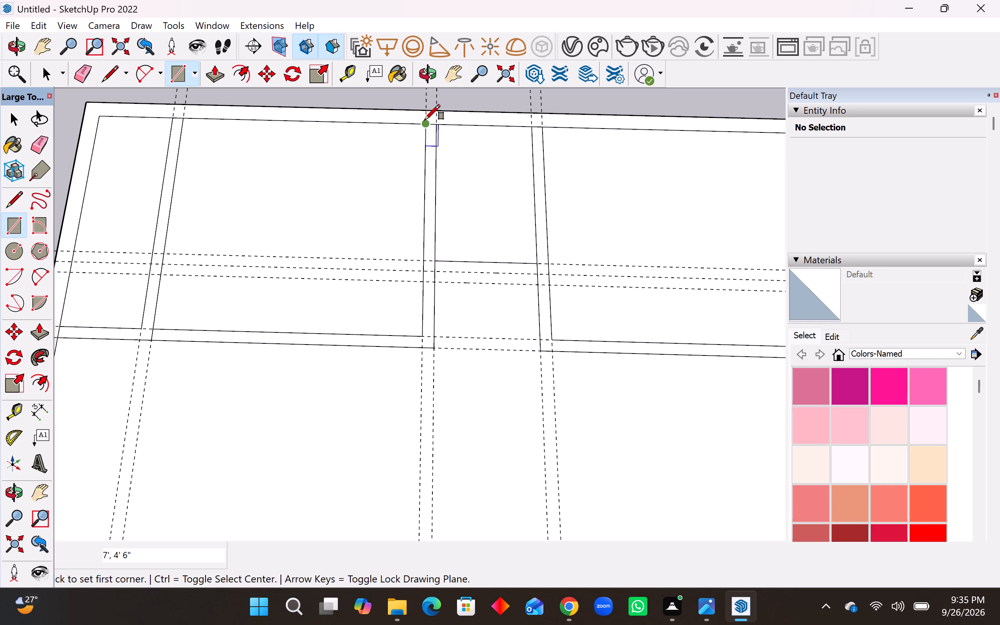
# Draw a 7'6" × 5'6" rectangle from the rear inner wall edge, spanning the outer faces of the middle and right partitions.
pyautogui.moveTo(424, 123); pyautogui.dragTo(424, 127)
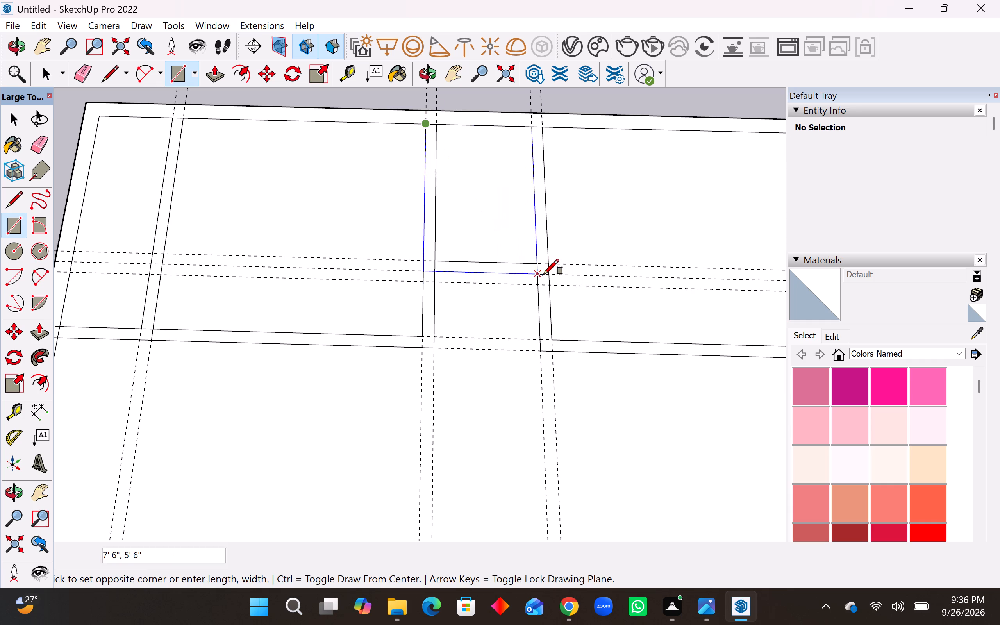
pyautogui.click(544, 275)
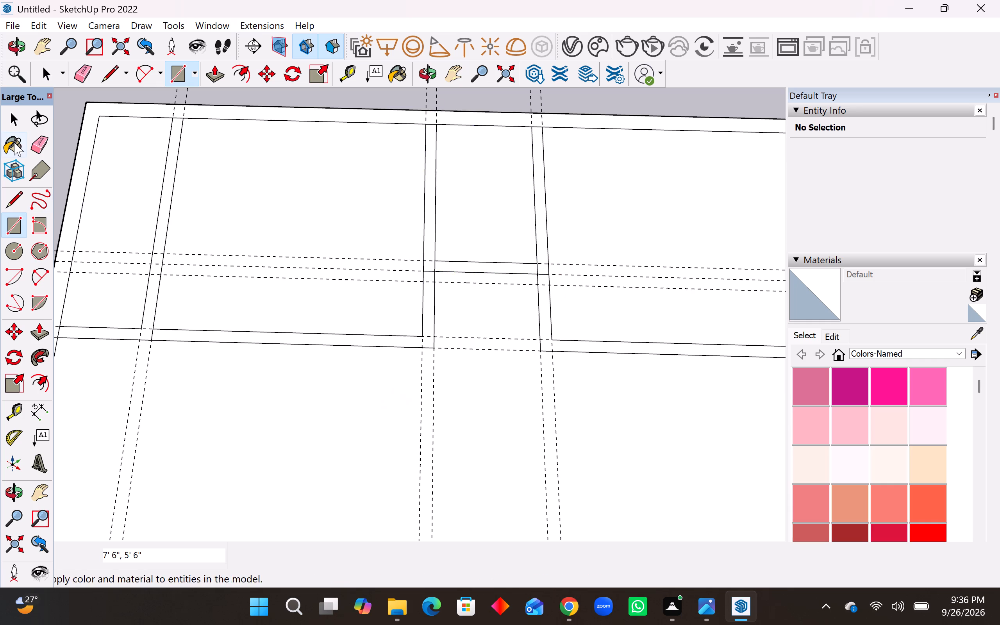
# Erase all the crosswise and lengthwise construction guides, keeping the wall and partition lines.
pyautogui.click(37, 143)
pyautogui.moveTo(273, 250); pyautogui.dragTo(268, 302)
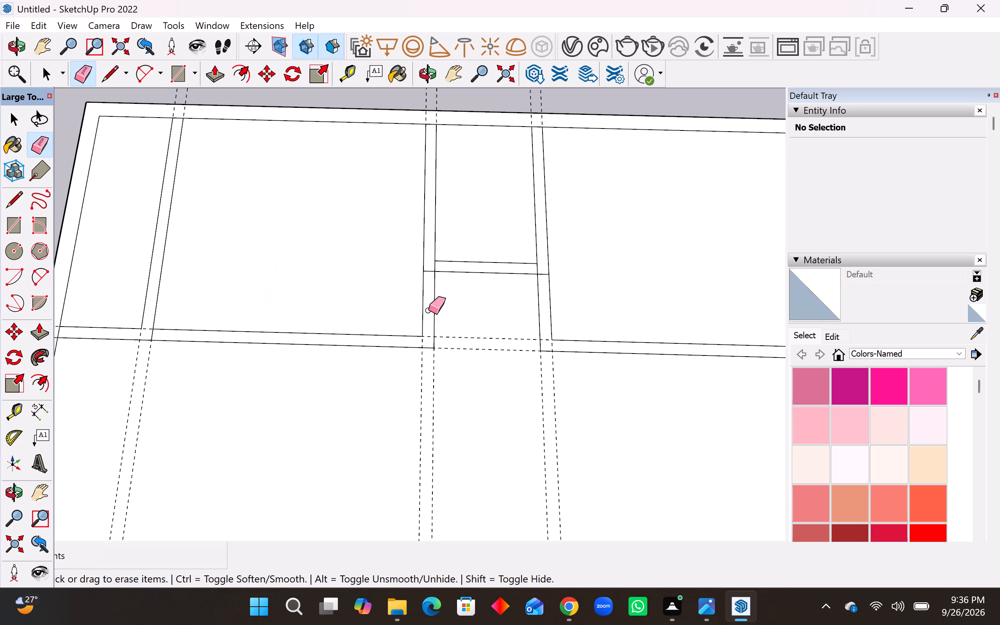
pyautogui.moveTo(465, 332); pyautogui.dragTo(570, 407)
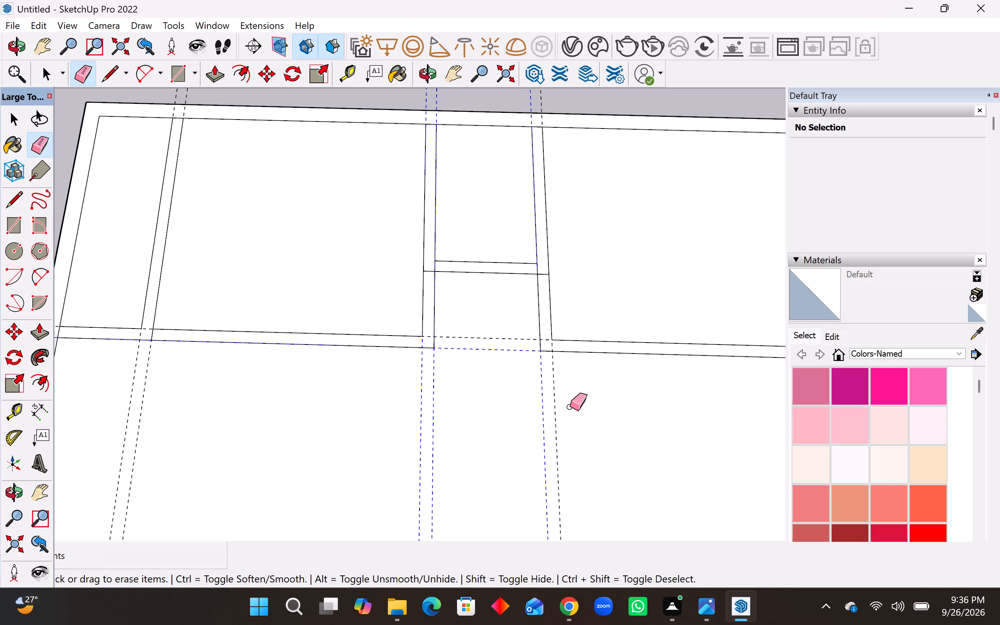
pyautogui.moveTo(570, 407); pyautogui.dragTo(484, 387)
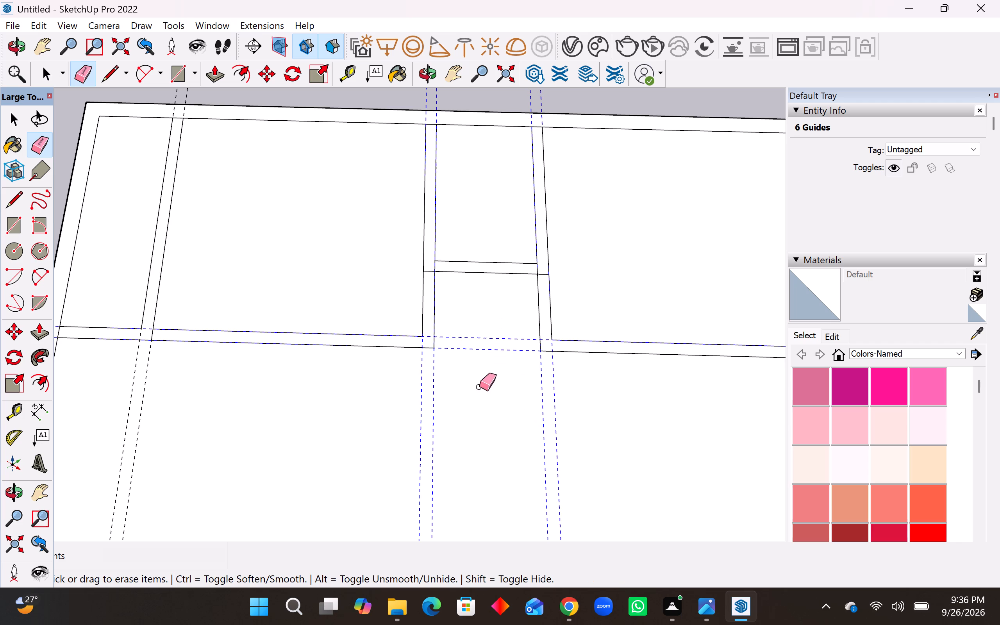
pyautogui.moveTo(118, 409); pyautogui.dragTo(151, 414)
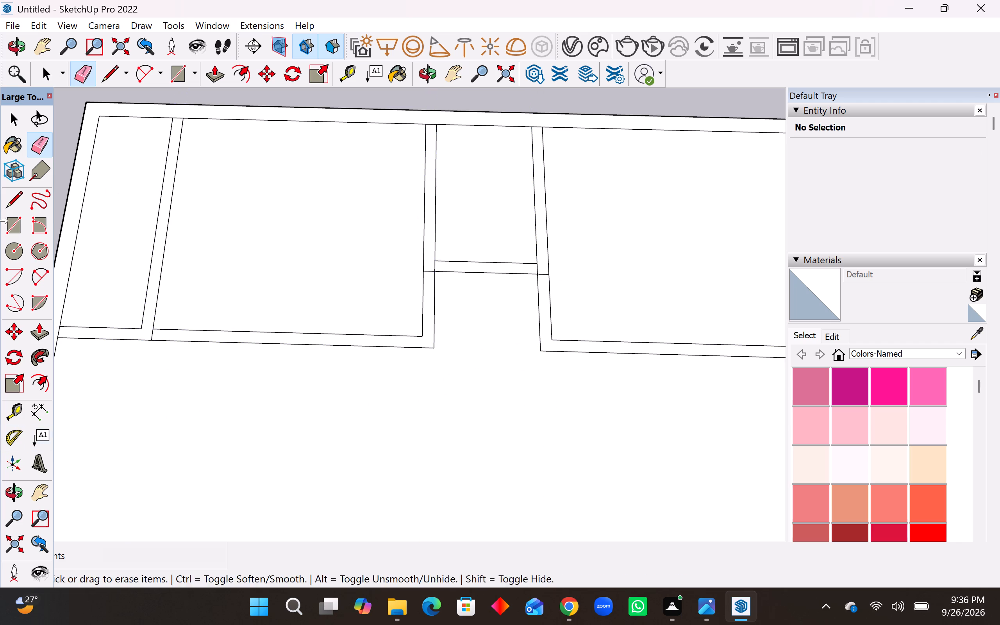
# Place a guide 2" toward the rear wall from the inner edge of the long crosswise partition.
pyautogui.click(18, 416)
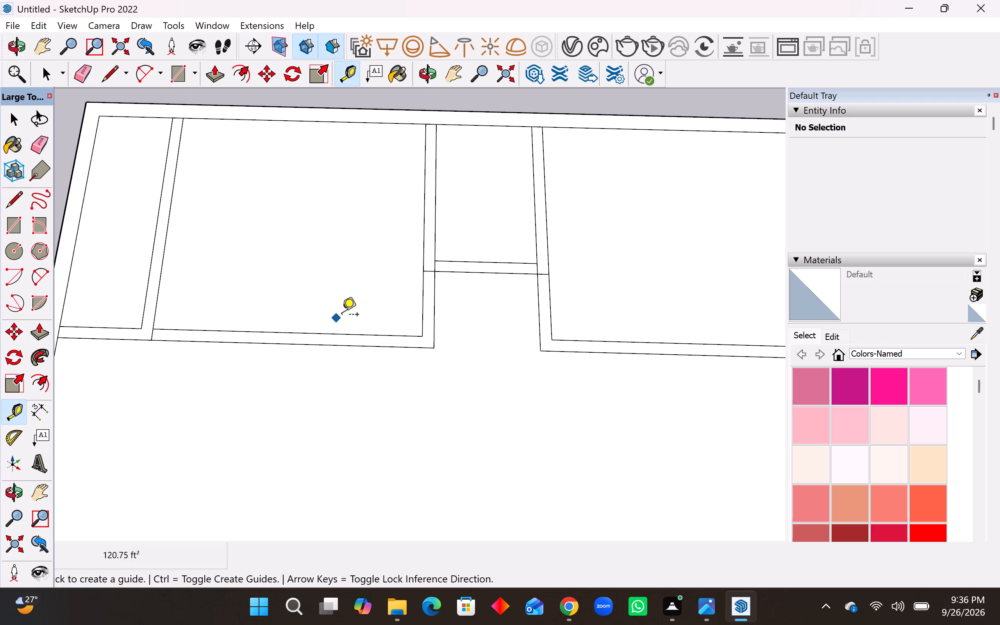
pyautogui.click(344, 335)
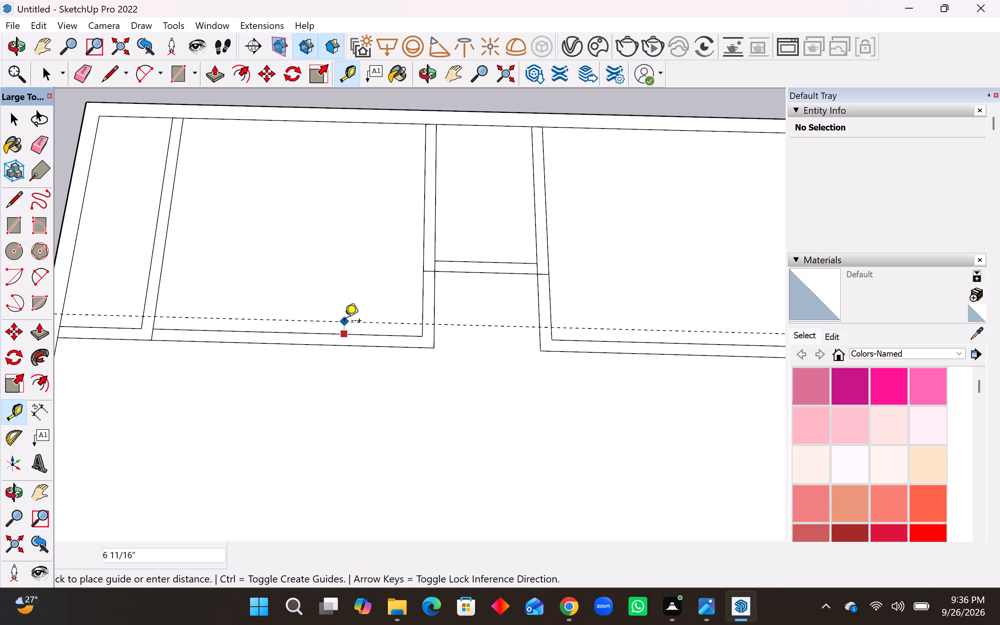
pyautogui.write('2"')
pyautogui.press('Return')
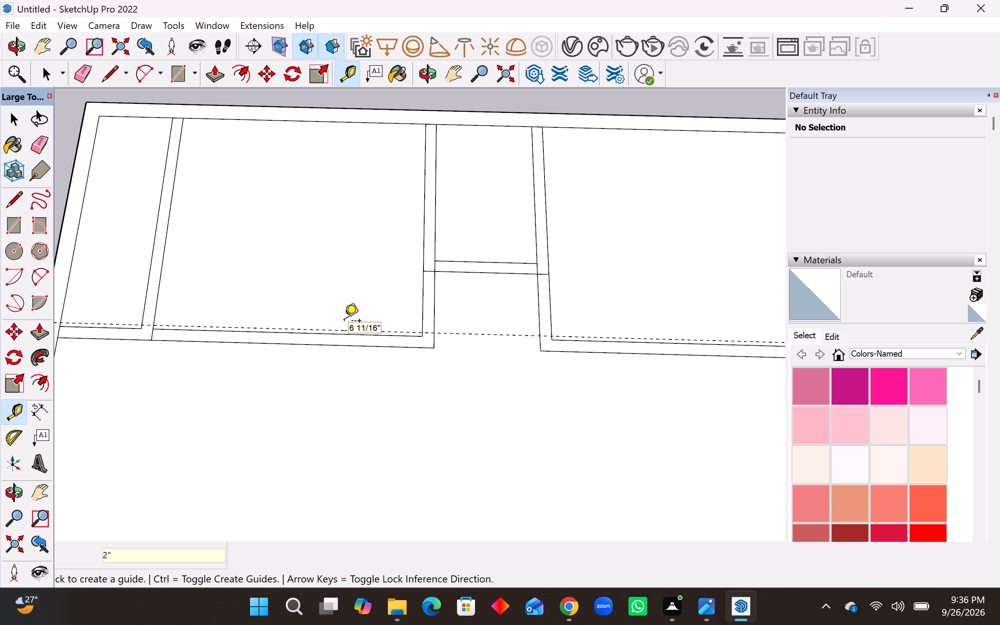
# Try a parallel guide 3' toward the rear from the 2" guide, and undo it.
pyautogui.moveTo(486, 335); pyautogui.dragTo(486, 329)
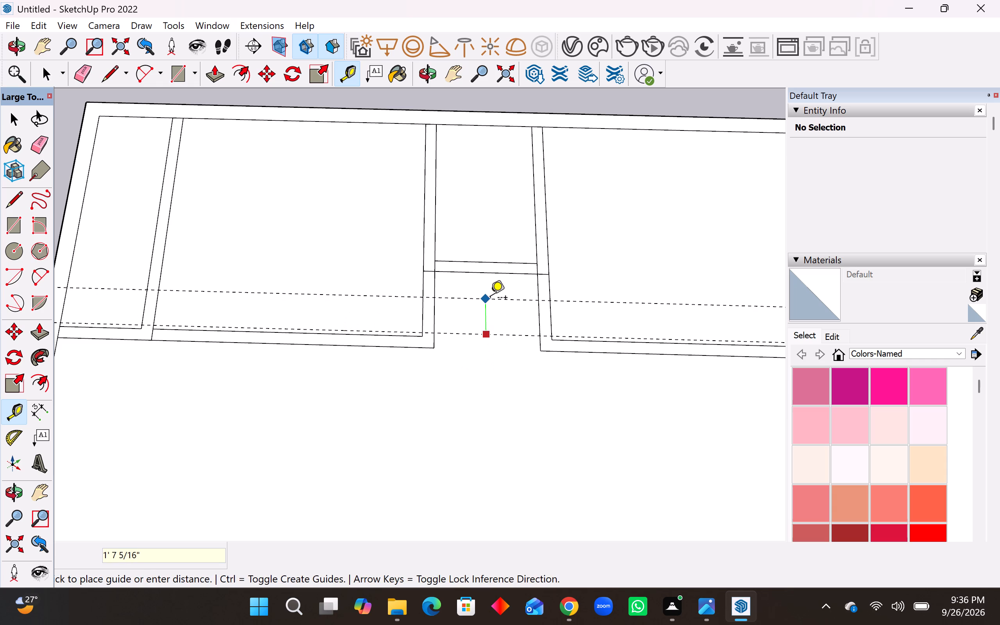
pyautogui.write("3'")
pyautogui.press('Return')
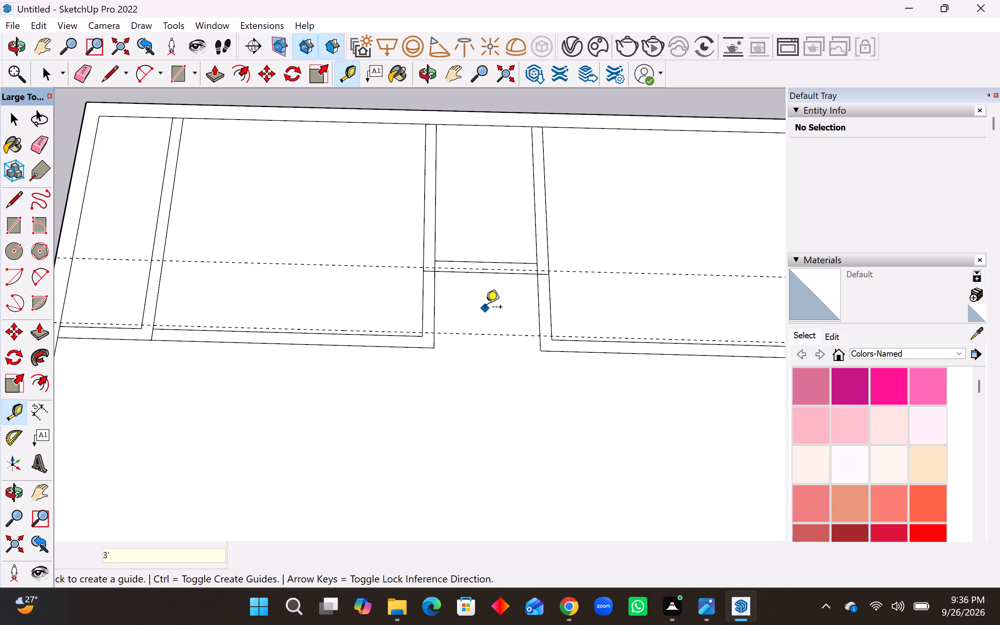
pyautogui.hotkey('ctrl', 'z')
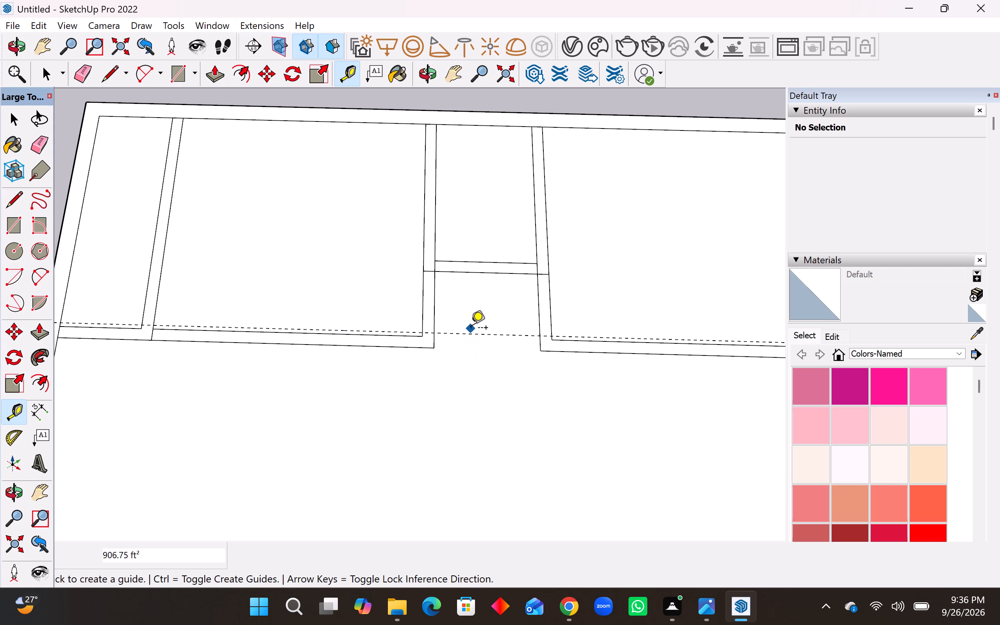
# Place a parallel guide 2'6" toward the rear from the 2" guide for the door width.
pyautogui.click(470, 331)
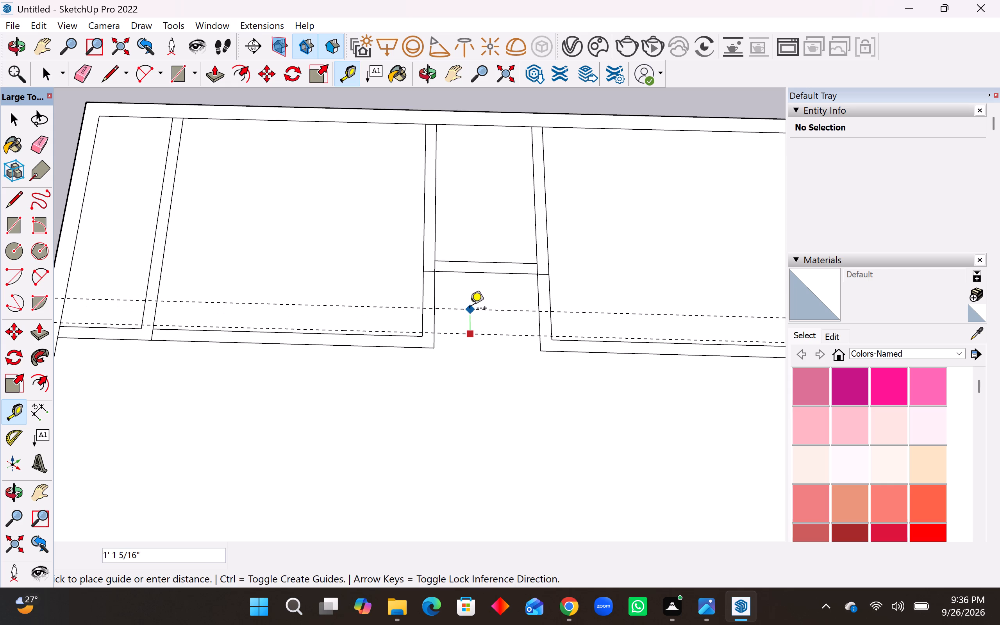
pyautogui.write('2\'6"')
pyautogui.press('Return')
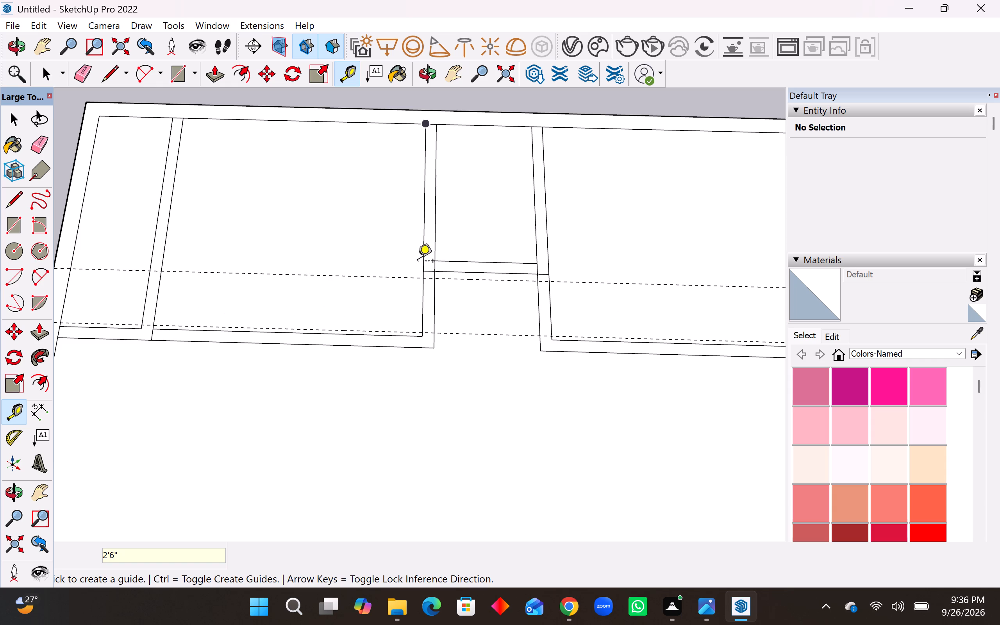
# Place a lengthwise guide 2" from the middle partition's face inside the small room, and another 2'6" beyond it.
pyautogui.click(436, 246)
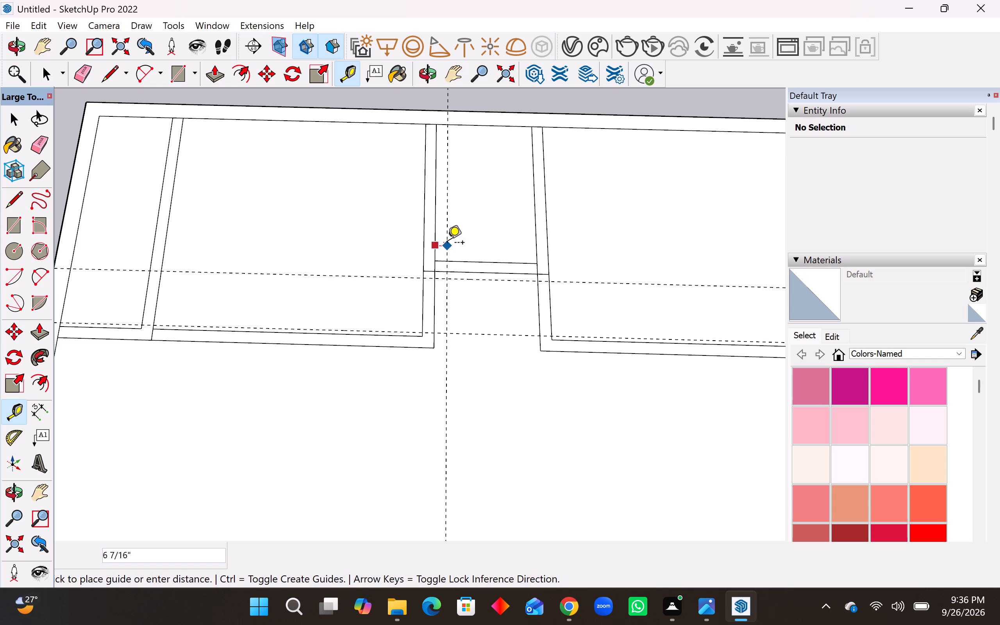
pyautogui.press('2')
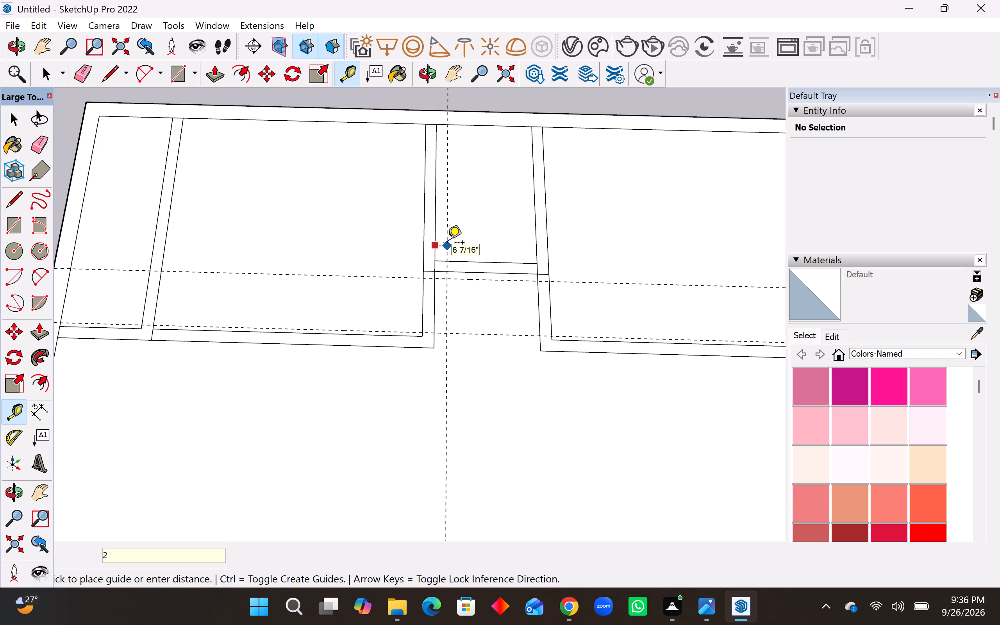
pyautogui.hotkey('shift', '"')
pyautogui.press('Return')
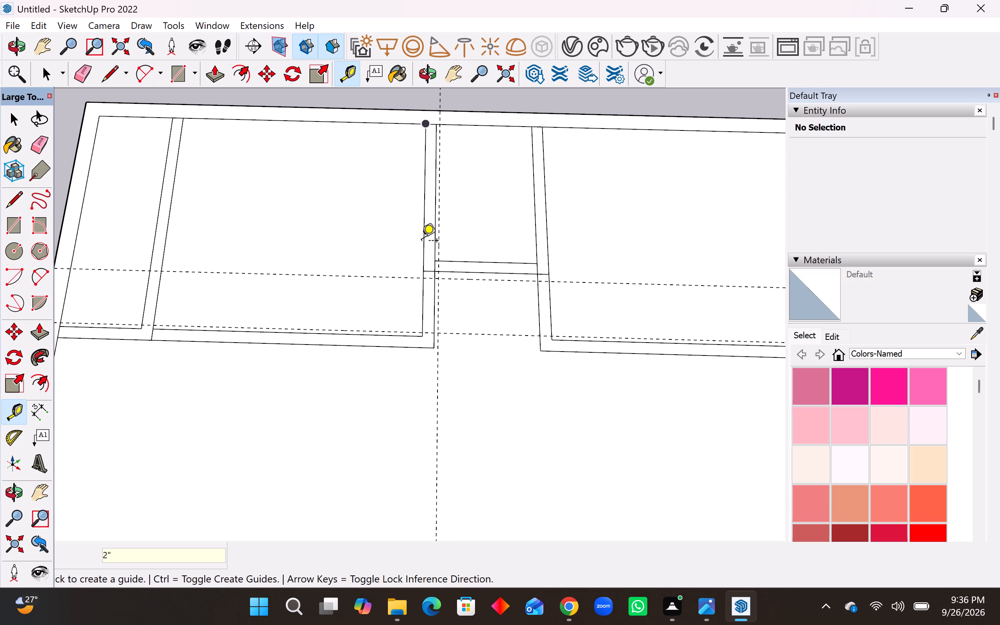
pyautogui.click(441, 230)
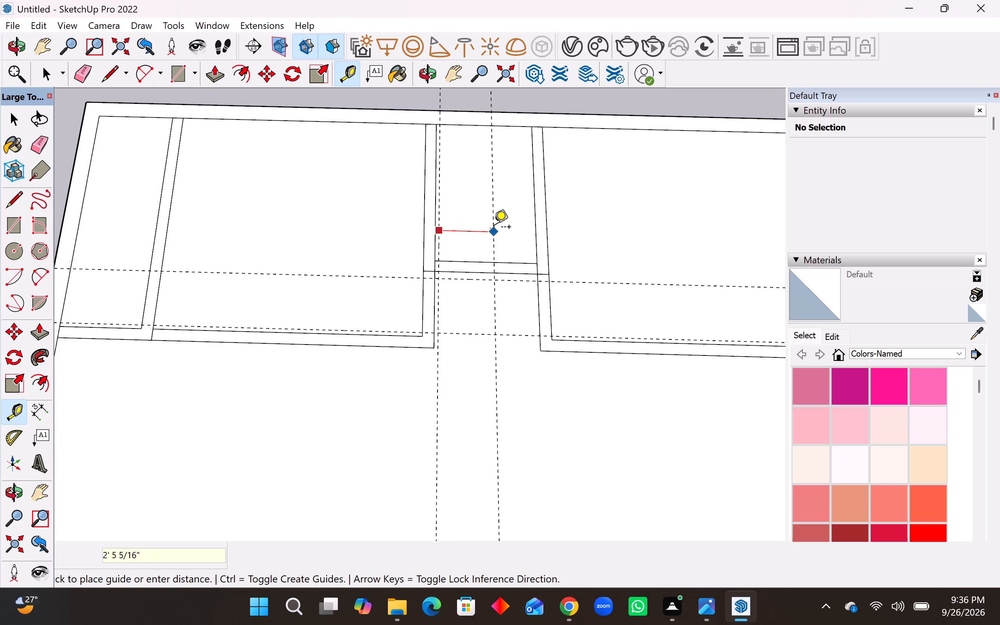
pyautogui.write('2\'6"')
pyautogui.press('Return')
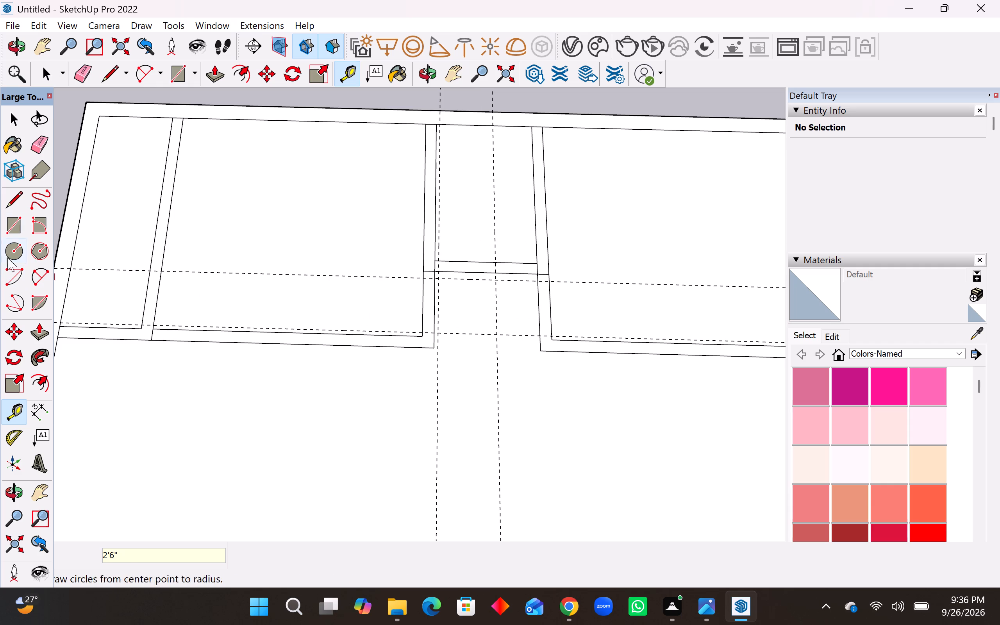
# Draw 2'6" × 6" door-opening rectangles across the left and middle partitions, between the two crosswise guides.
pyautogui.click(13, 224)
pyautogui.scroll(1, 140, 325)
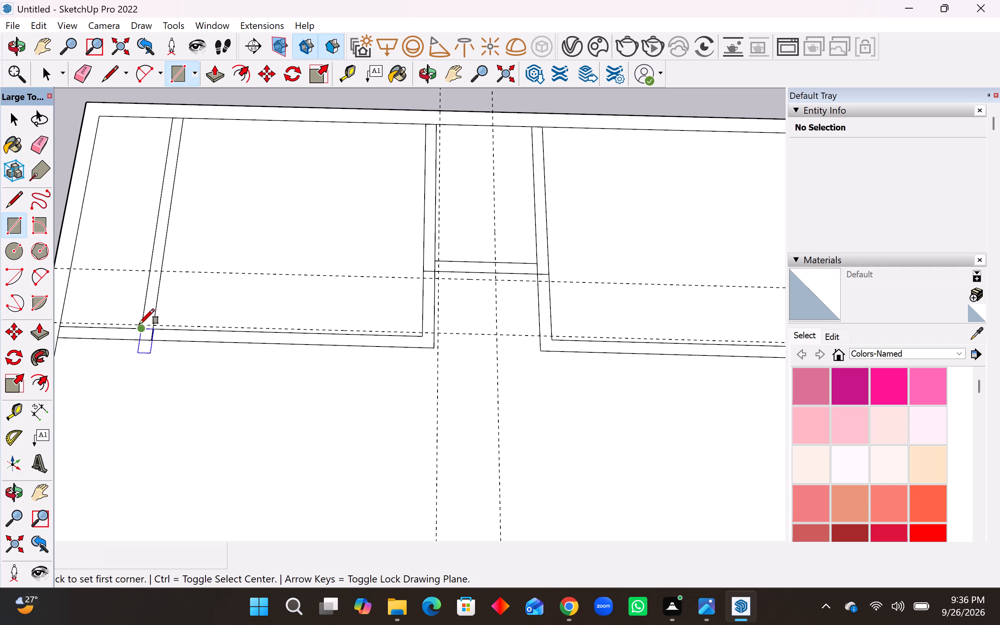
pyautogui.scroll(3, 139, 324)
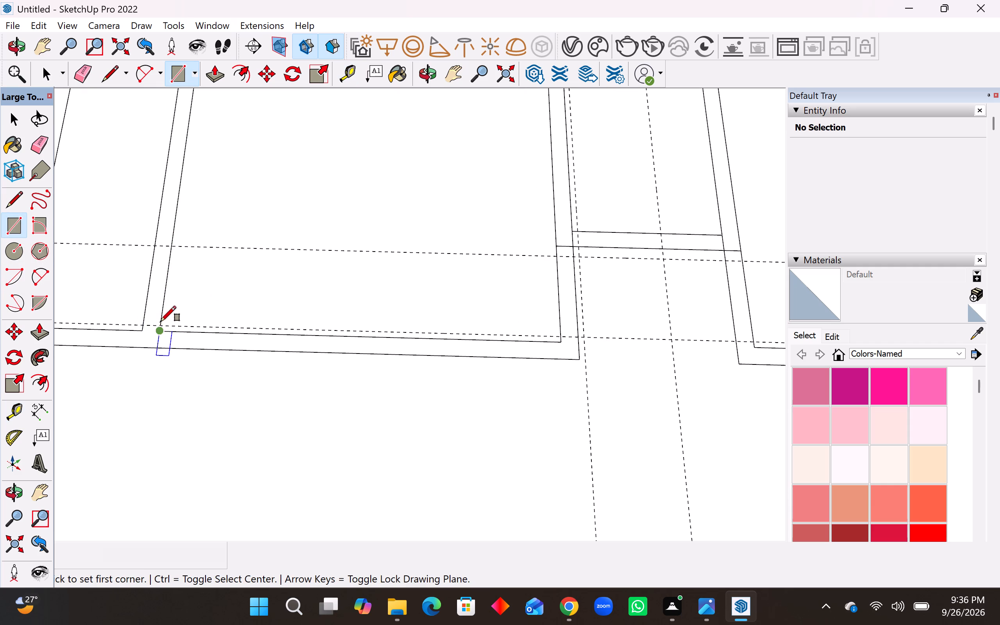
pyautogui.click(170, 246)
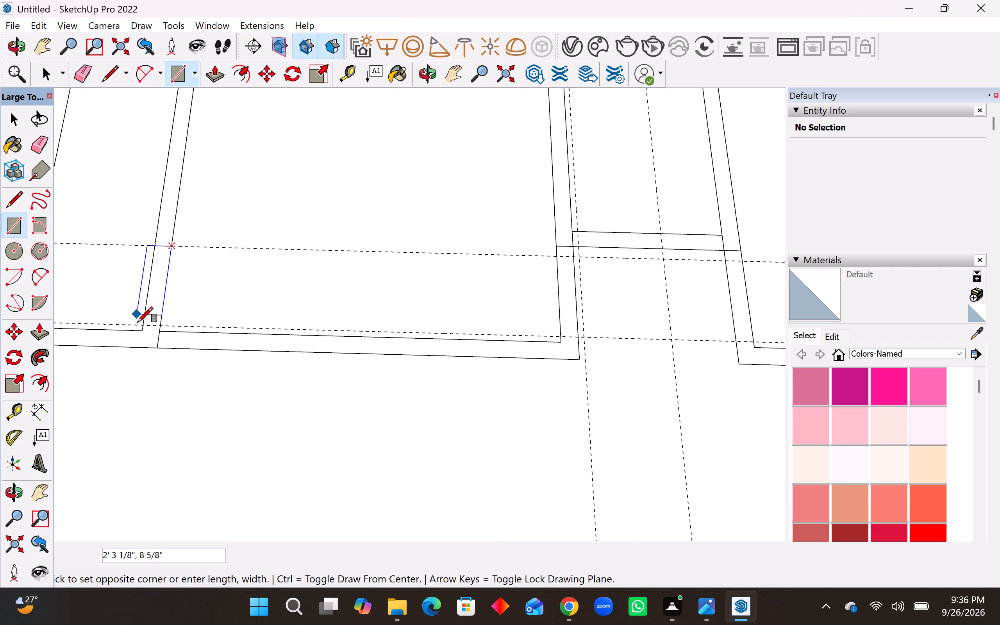
pyautogui.scroll(4, 148, 325)
pyautogui.click(141, 323)
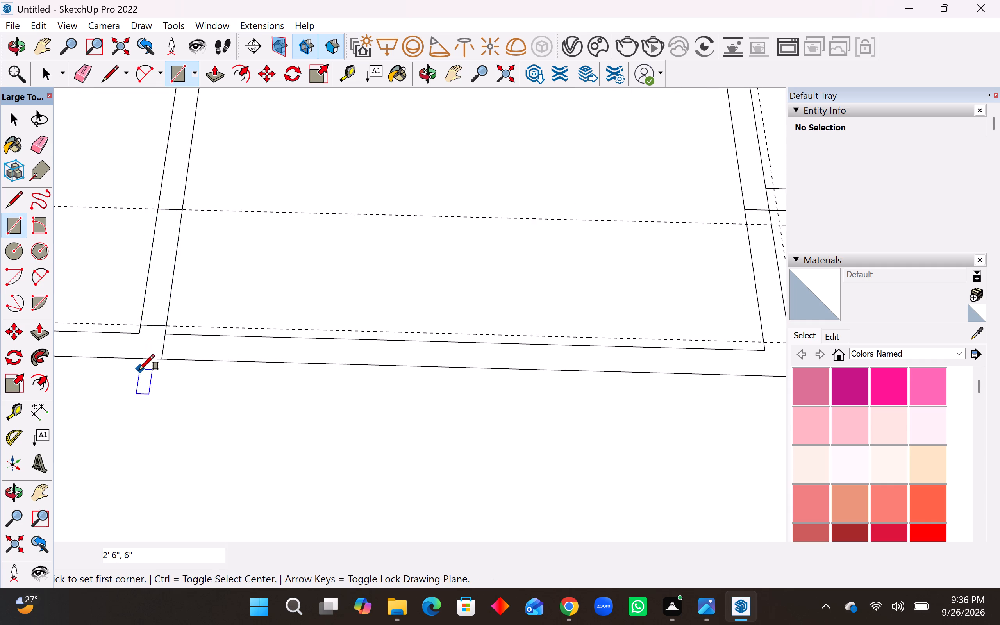
pyautogui.scroll(-9, 138, 371)
pyautogui.scroll(3, 388, 304)
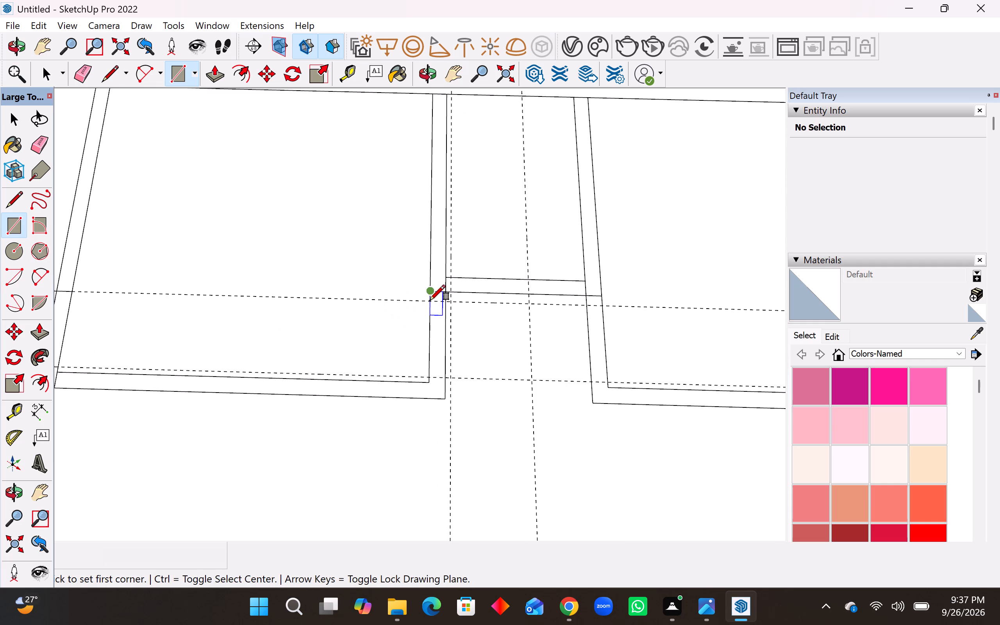
pyautogui.click(430, 303)
pyautogui.click(445, 376)
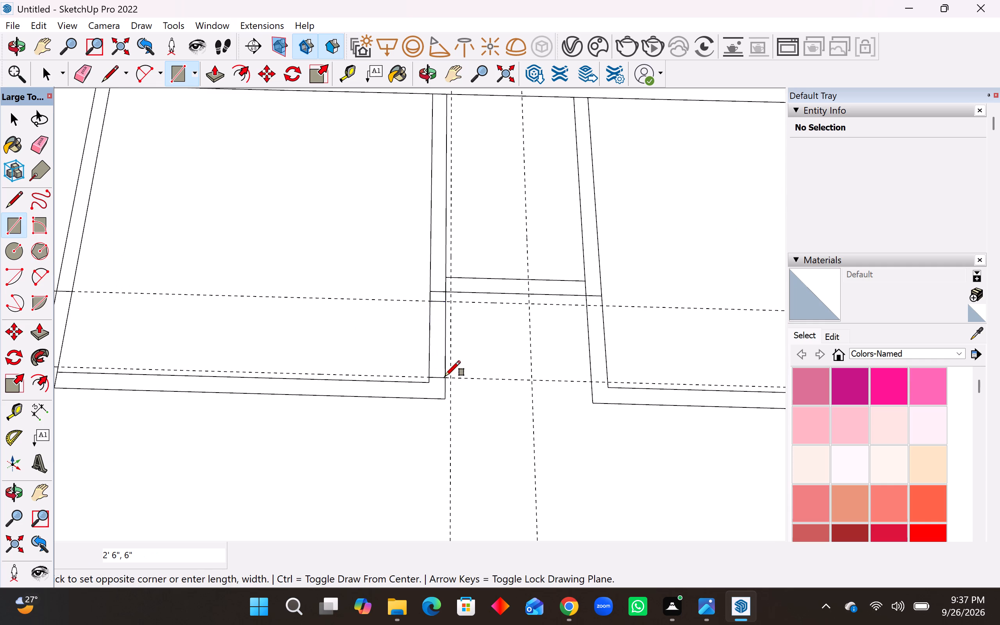
# Draw 2'6" × 6" door-opening rectangles across the short crosswise partition and the right partition, using the guides.
pyautogui.click(455, 289)
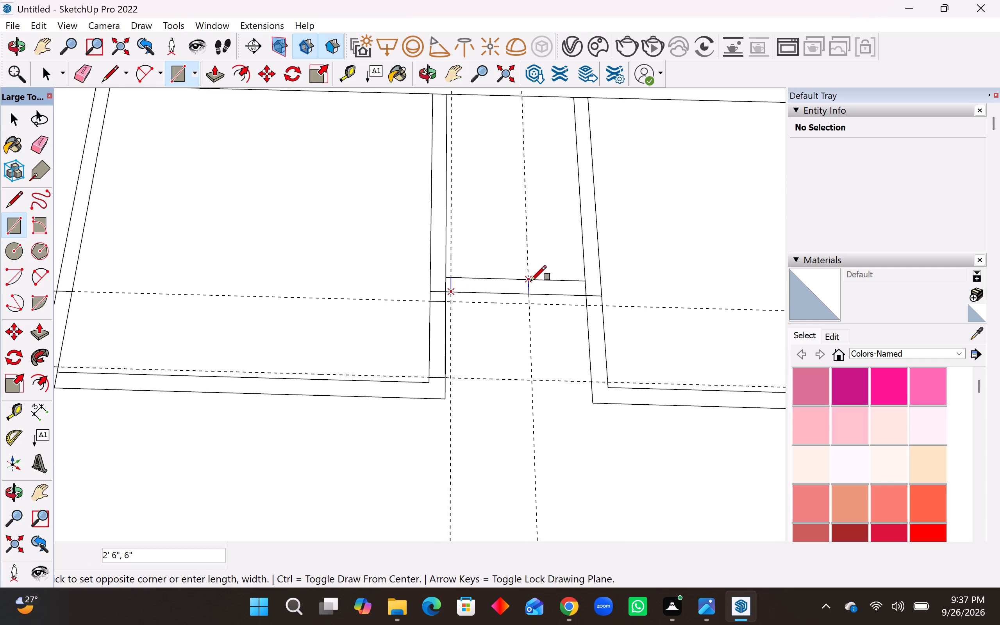
pyautogui.click(531, 277)
pyautogui.click(604, 306)
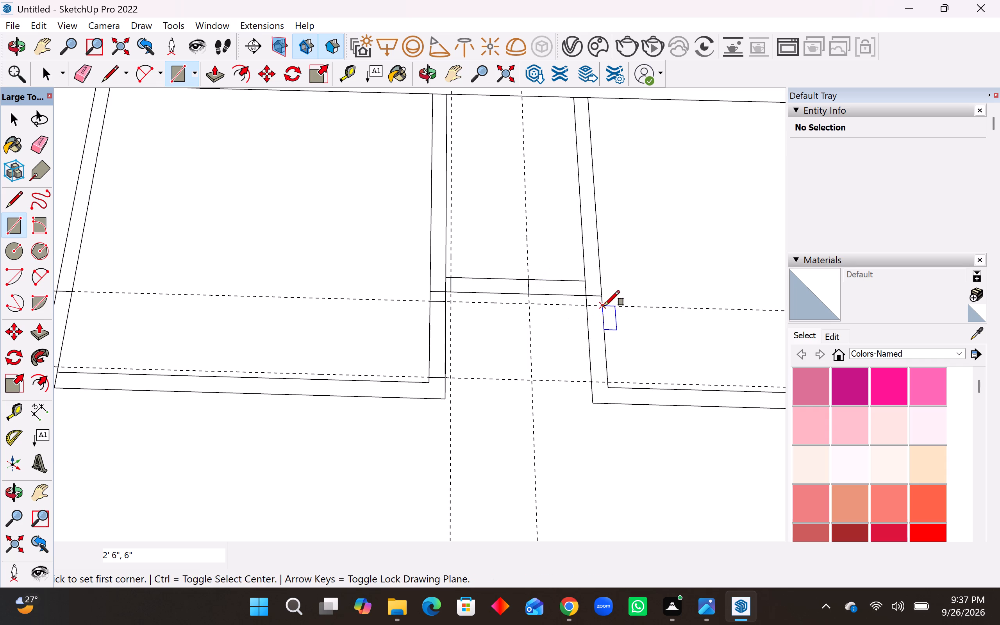
pyautogui.click(591, 381)
pyautogui.scroll(-5, 494, 371)
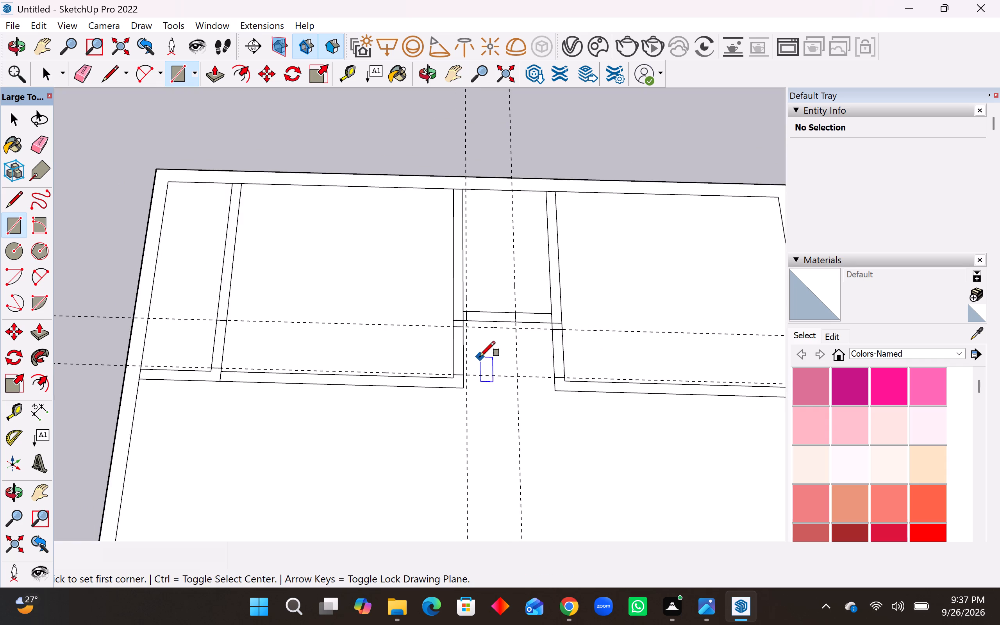
pyautogui.scroll(-3, 480, 357)
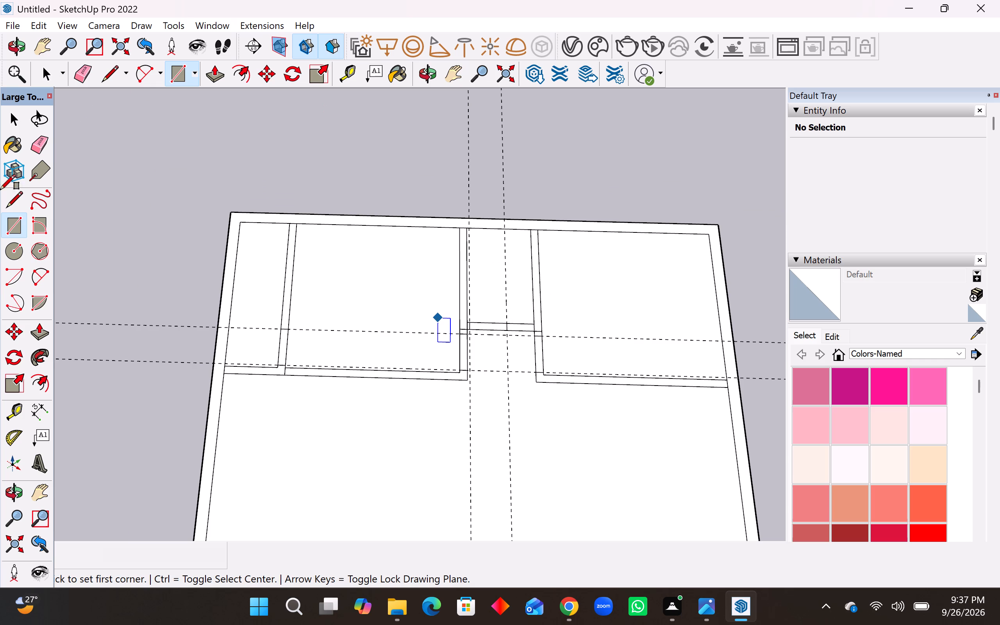
# Erase the two crosswise and two lengthwise door guides.
pyautogui.click(35, 147)
pyautogui.moveTo(190, 321); pyautogui.dragTo(184, 340)
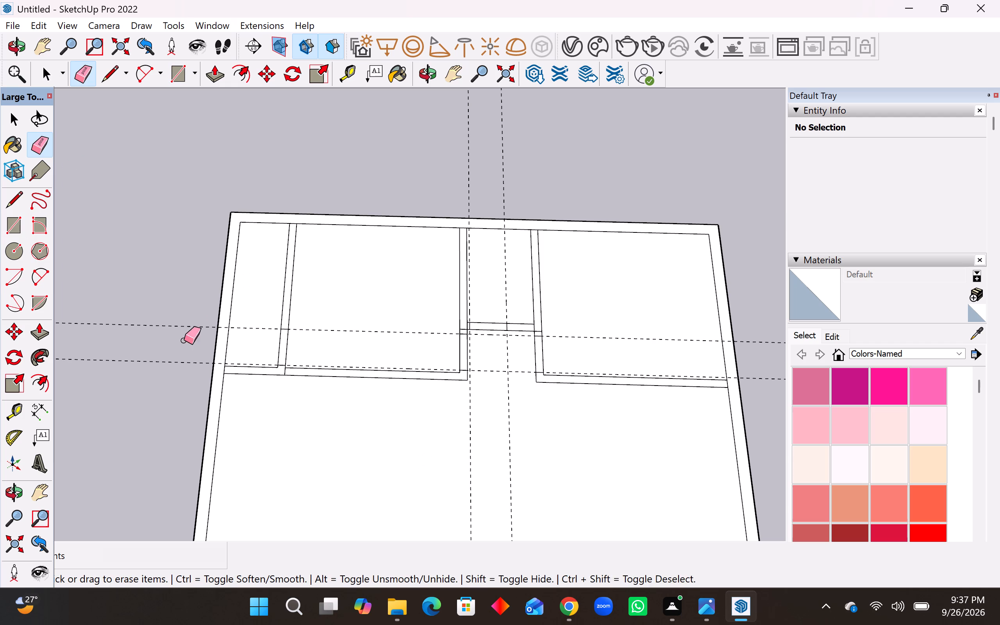
pyautogui.moveTo(184, 340); pyautogui.dragTo(182, 379)
pyautogui.moveTo(464, 190); pyautogui.dragTo(517, 191)
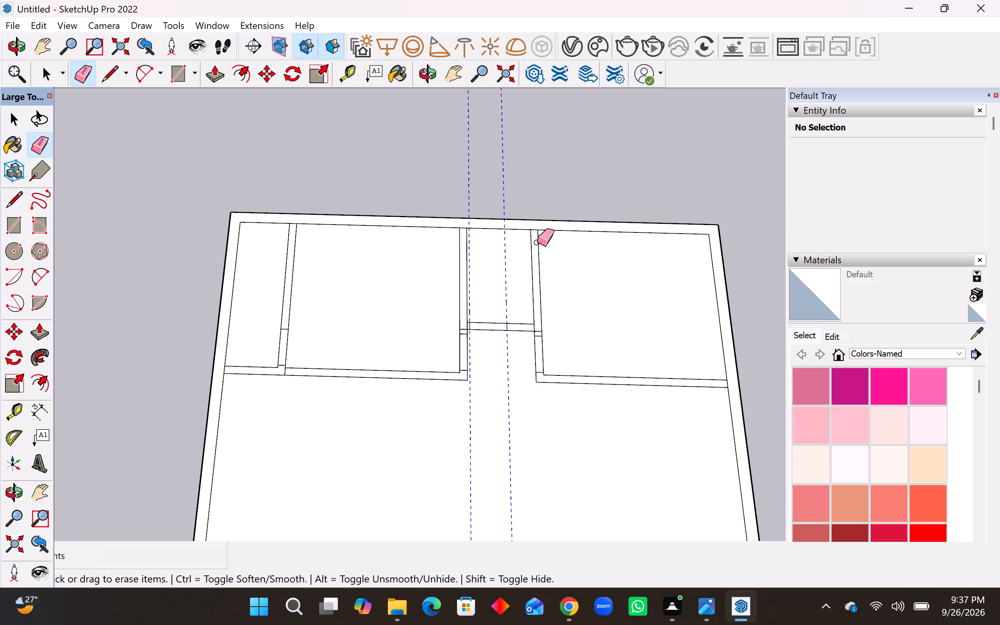
# Erase the partition edges inside the four 2'6" door rectangles to open up the doorways.
pyautogui.moveTo(493, 321); pyautogui.dragTo(507, 364)
pyautogui.moveTo(536, 358); pyautogui.dragTo(538, 358)
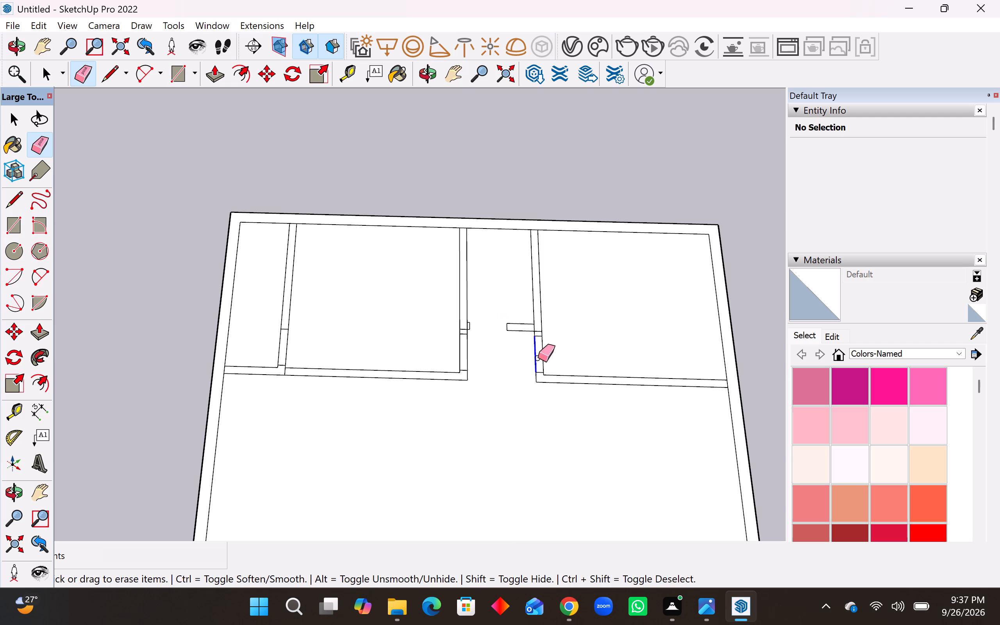
pyautogui.moveTo(538, 358); pyautogui.dragTo(562, 353)
pyautogui.moveTo(473, 353); pyautogui.dragTo(429, 352)
pyautogui.moveTo(282, 345); pyautogui.dragTo(285, 345)
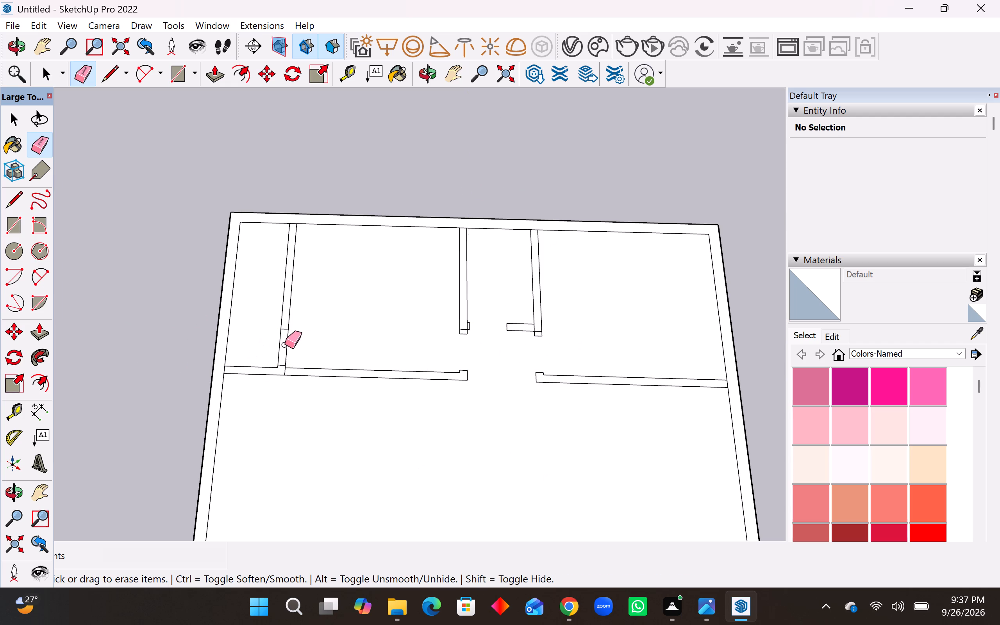
pyautogui.moveTo(285, 345); pyautogui.dragTo(272, 343)
pyautogui.scroll(3, 296, 368)
pyautogui.scroll(2, 384, 370)
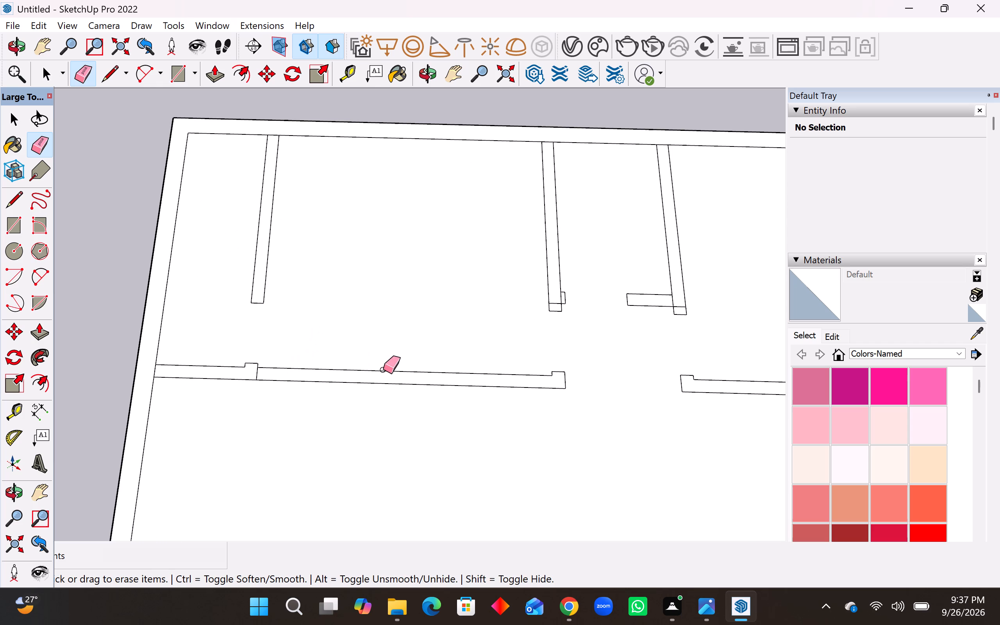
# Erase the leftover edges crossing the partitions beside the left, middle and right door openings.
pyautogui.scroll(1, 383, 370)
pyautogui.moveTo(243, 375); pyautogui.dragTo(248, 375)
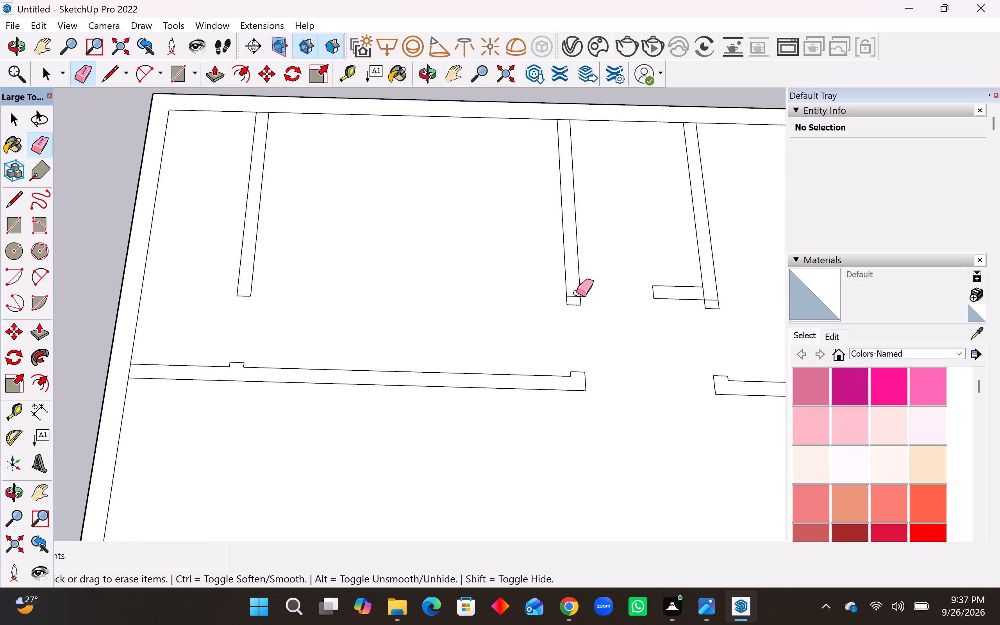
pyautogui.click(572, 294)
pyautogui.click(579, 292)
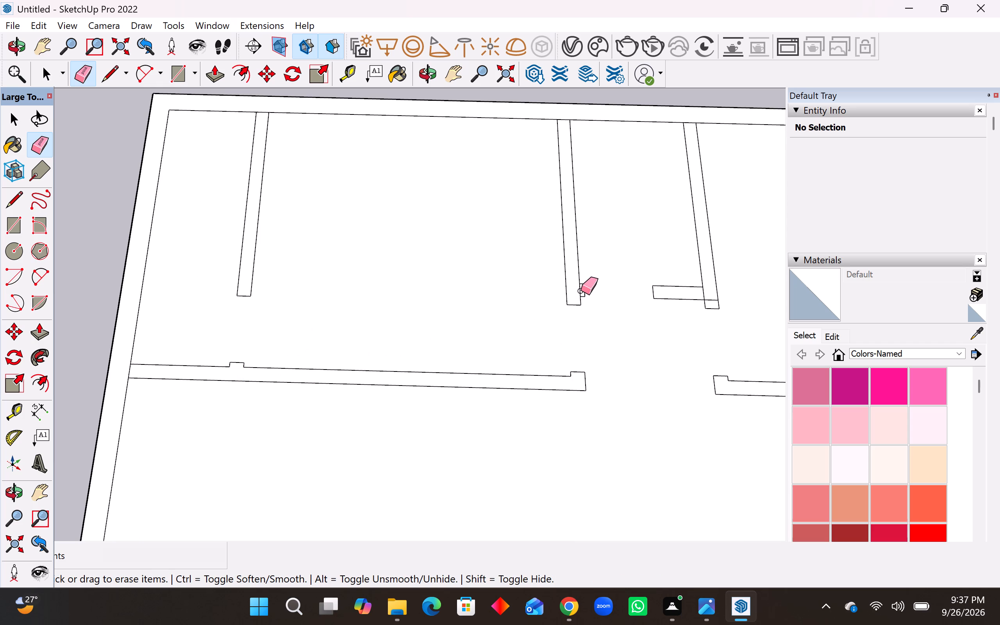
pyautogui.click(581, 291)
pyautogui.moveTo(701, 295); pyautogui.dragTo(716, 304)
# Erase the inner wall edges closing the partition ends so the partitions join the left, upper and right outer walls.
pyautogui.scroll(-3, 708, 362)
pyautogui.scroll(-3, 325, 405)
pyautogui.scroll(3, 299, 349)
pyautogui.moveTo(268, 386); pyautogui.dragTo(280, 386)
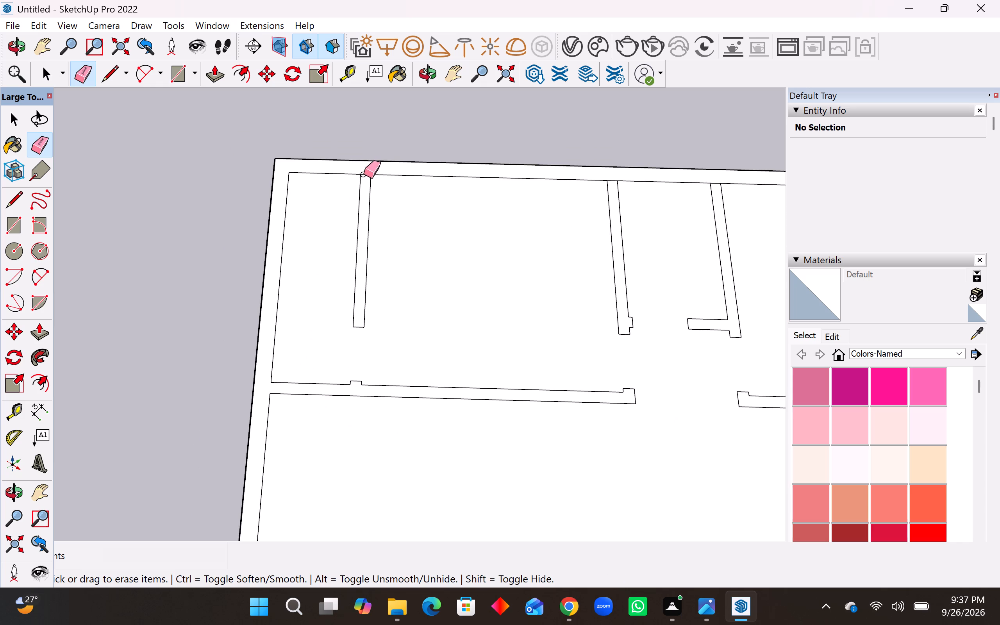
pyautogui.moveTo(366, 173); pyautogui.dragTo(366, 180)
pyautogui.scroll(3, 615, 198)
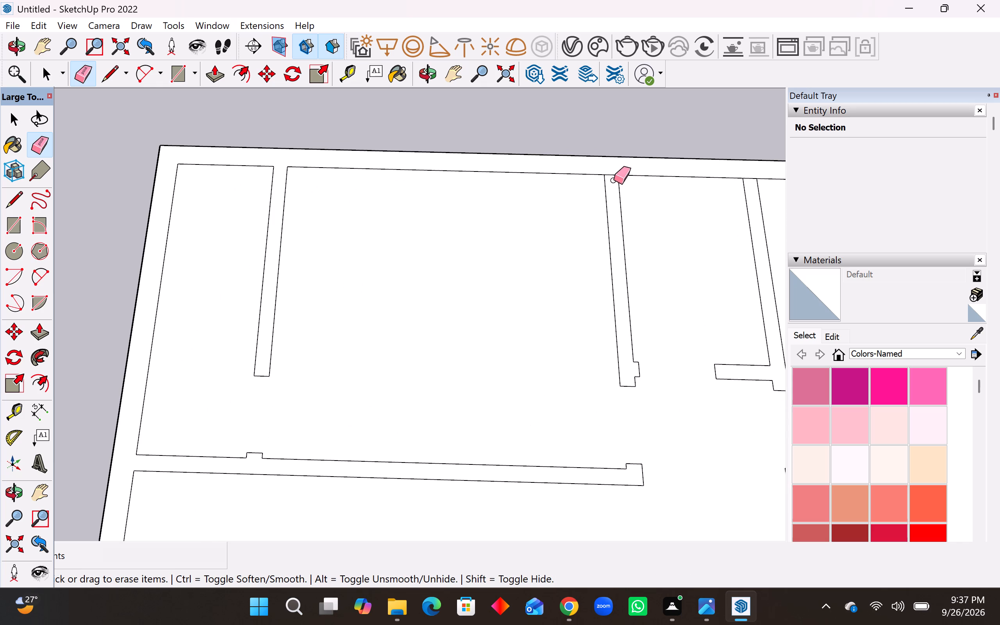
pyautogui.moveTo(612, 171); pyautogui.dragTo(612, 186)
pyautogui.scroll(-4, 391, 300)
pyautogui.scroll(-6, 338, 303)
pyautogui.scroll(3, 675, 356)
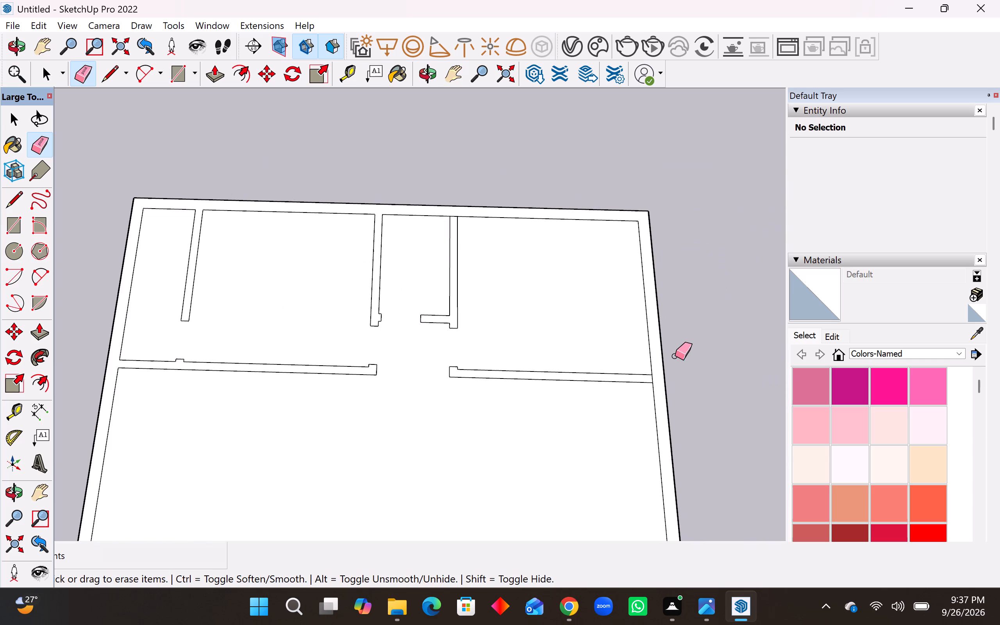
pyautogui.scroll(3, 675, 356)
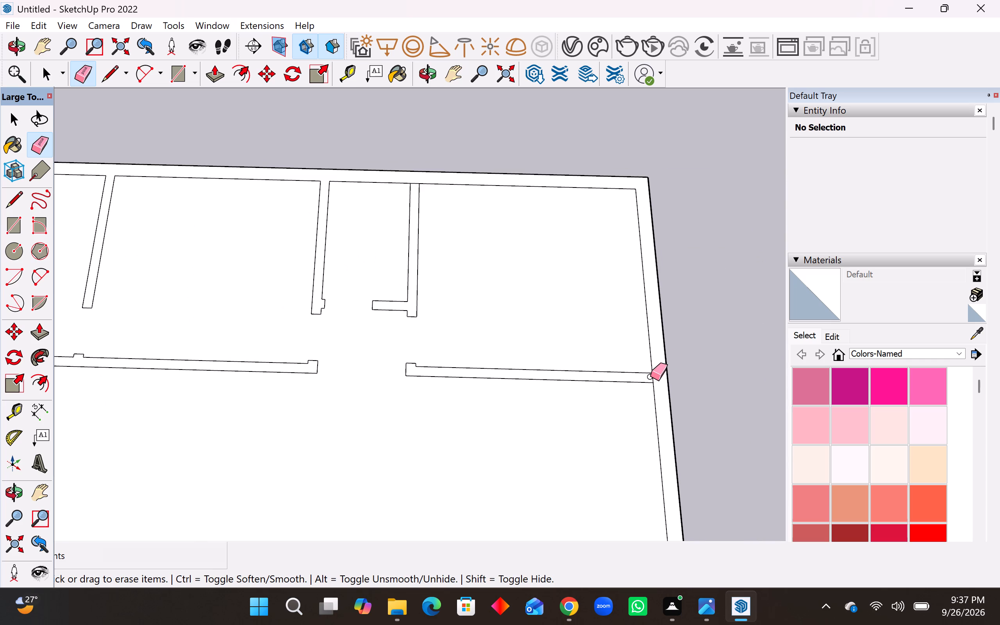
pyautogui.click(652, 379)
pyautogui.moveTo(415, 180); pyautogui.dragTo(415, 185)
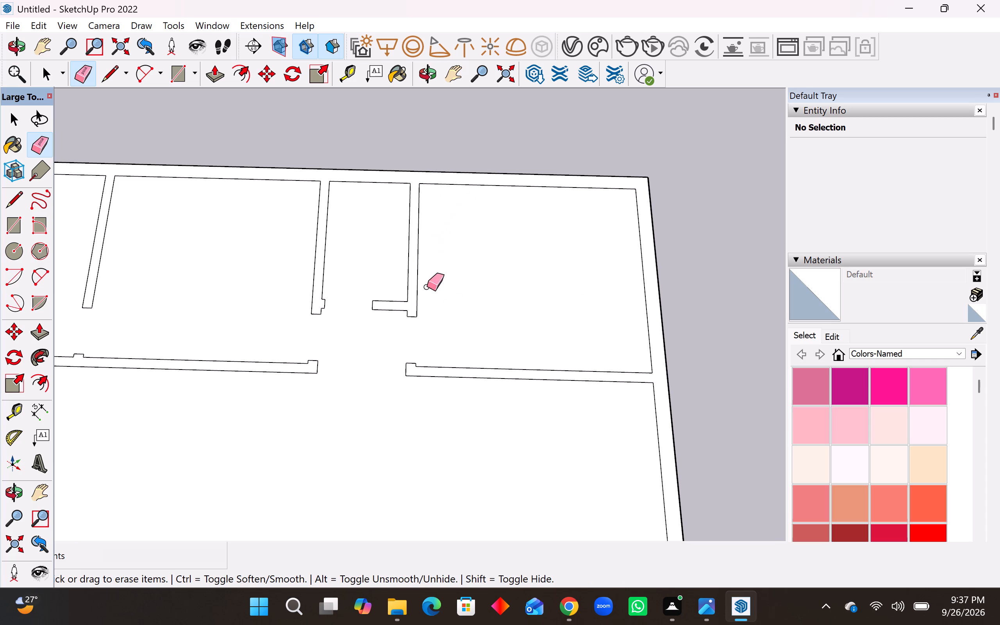
# Check the depth and width of the upper-right room with the Dimension tool, without placing a dimension.
pyautogui.scroll(-4, 494, 330)
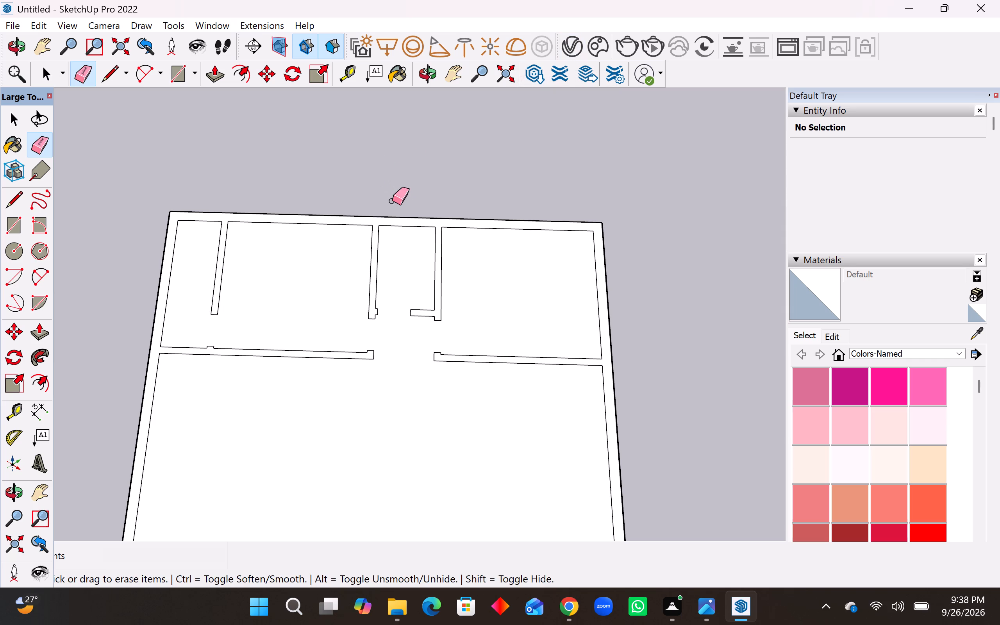
pyautogui.scroll(-5, 393, 214)
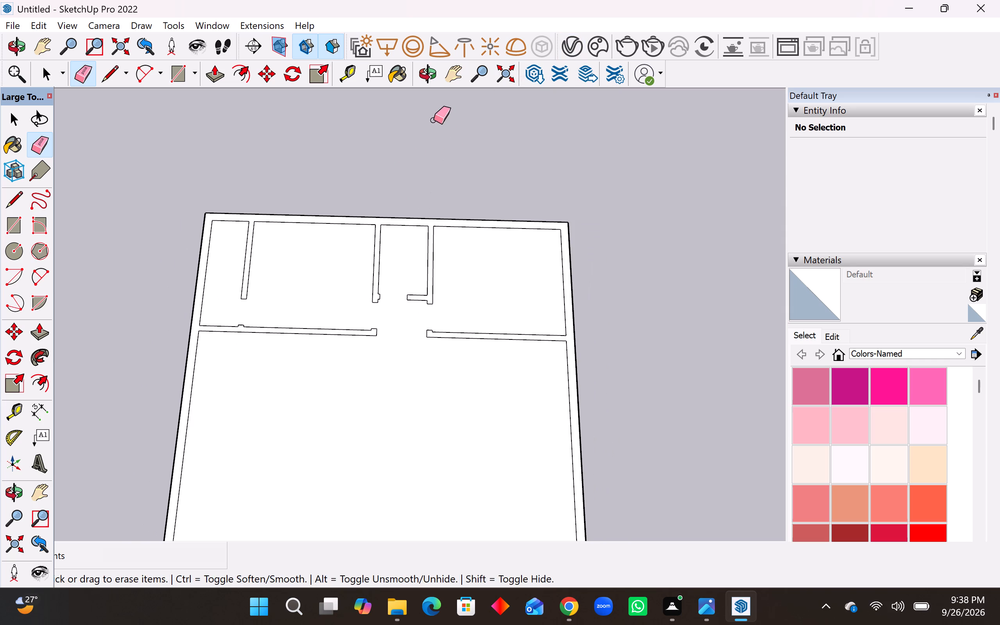
pyautogui.scroll(-1, 428, 131)
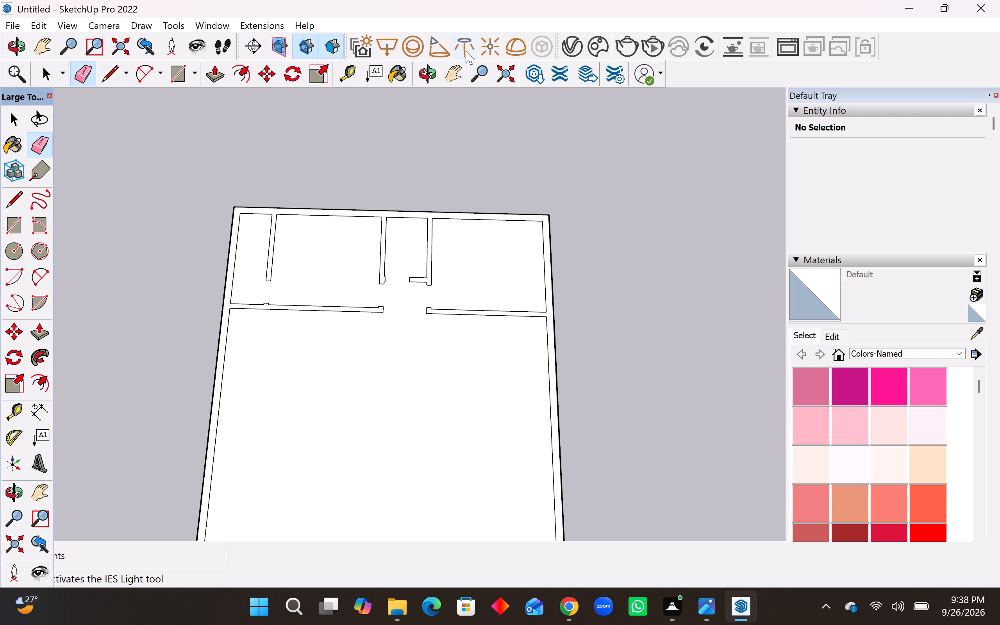
pyautogui.scroll(-5, 483, 273)
pyautogui.scroll(4, 487, 414)
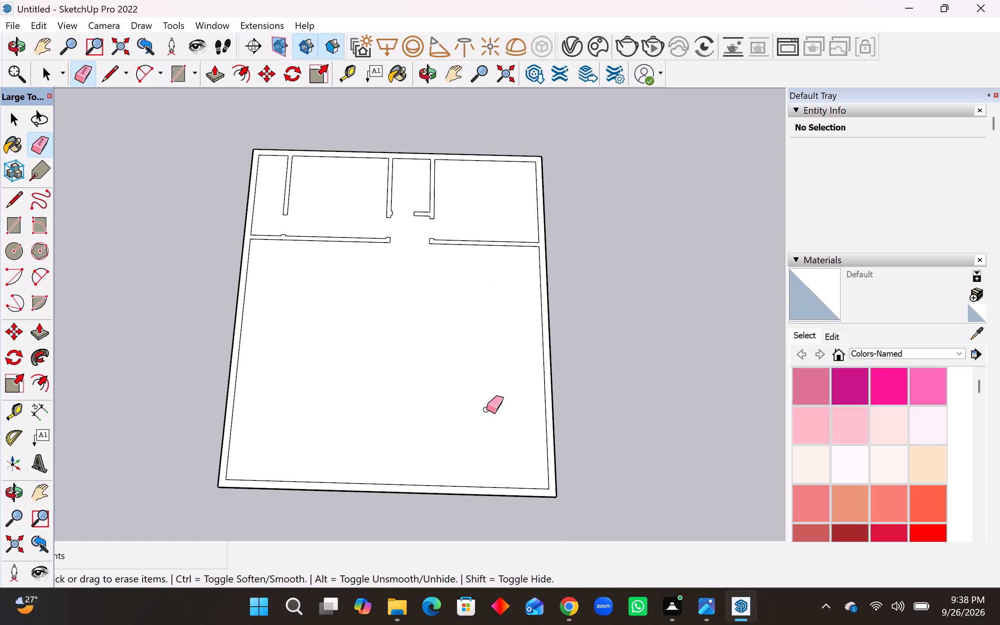
pyautogui.click(33, 414)
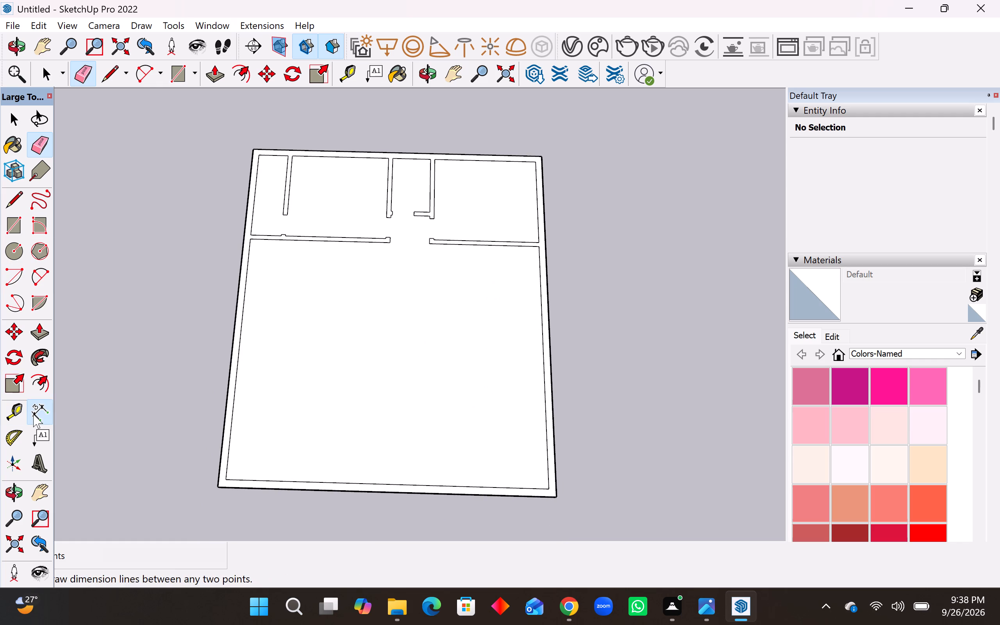
pyautogui.click(534, 166)
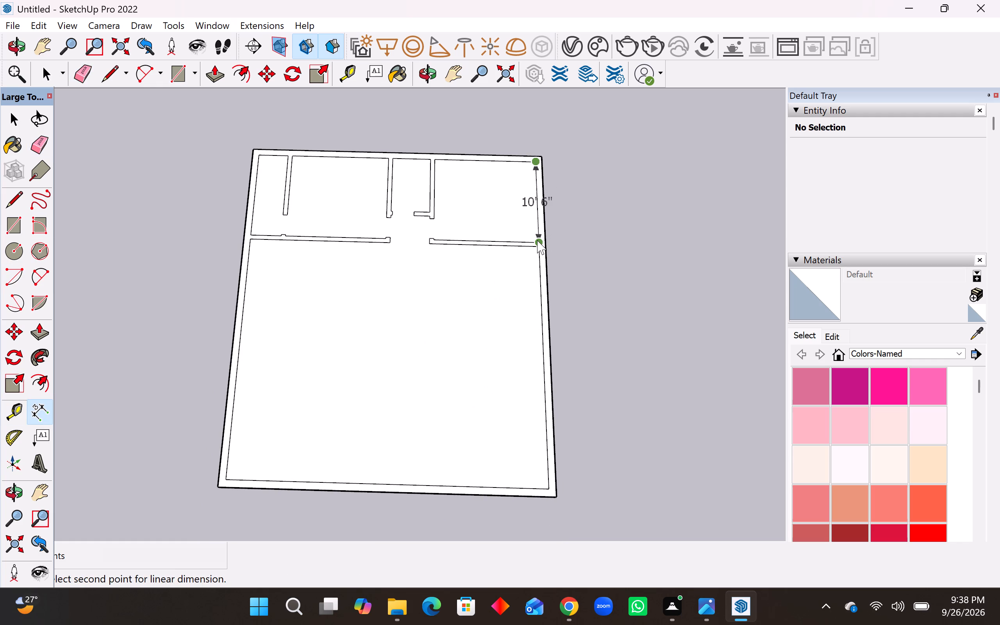
pyautogui.scroll(4, 537, 240)
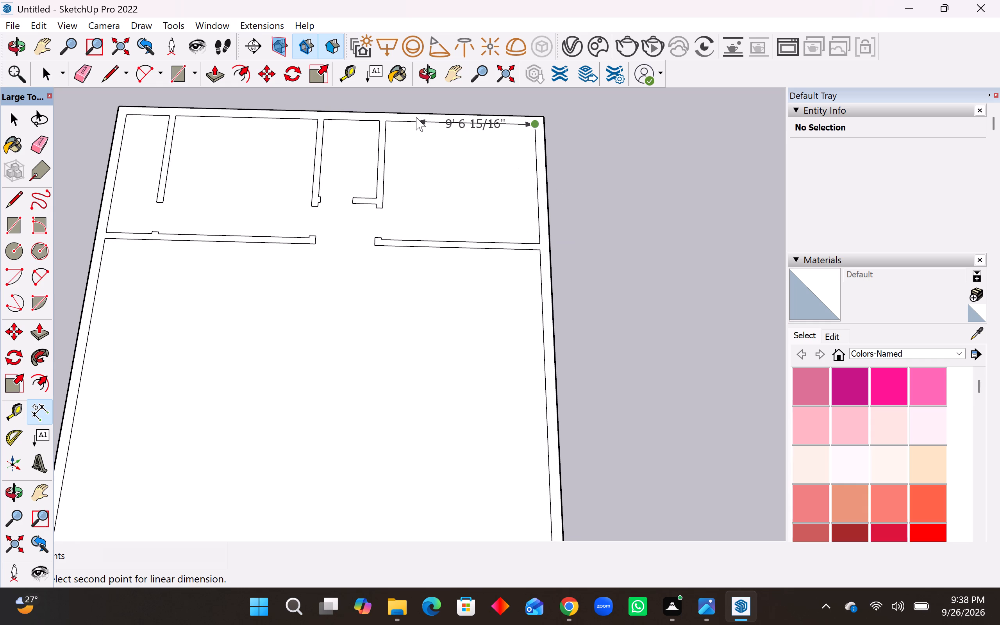
pyautogui.press('Escape')
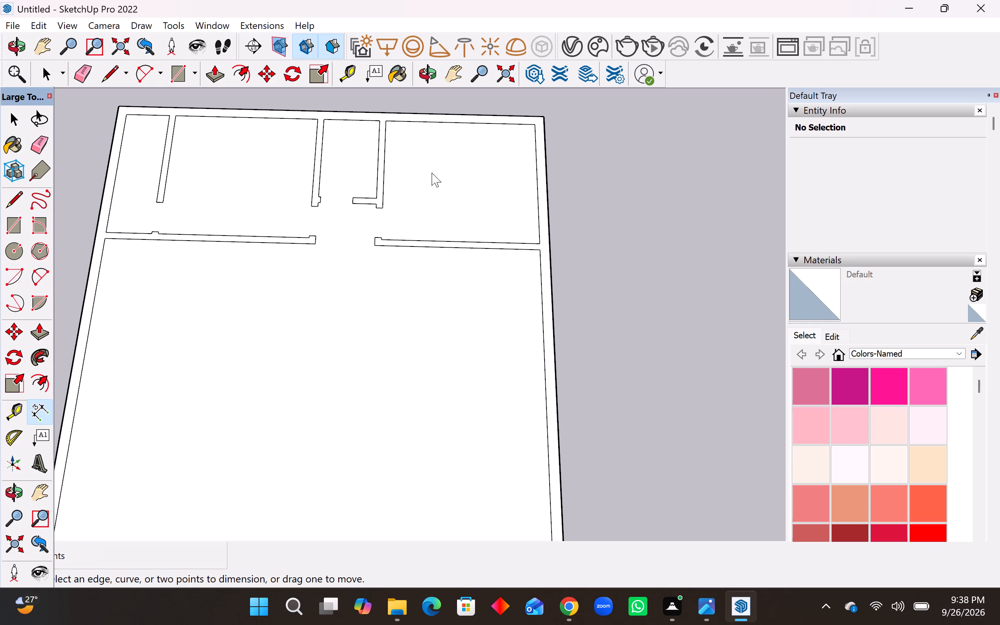
pyautogui.scroll(-4, 459, 248)
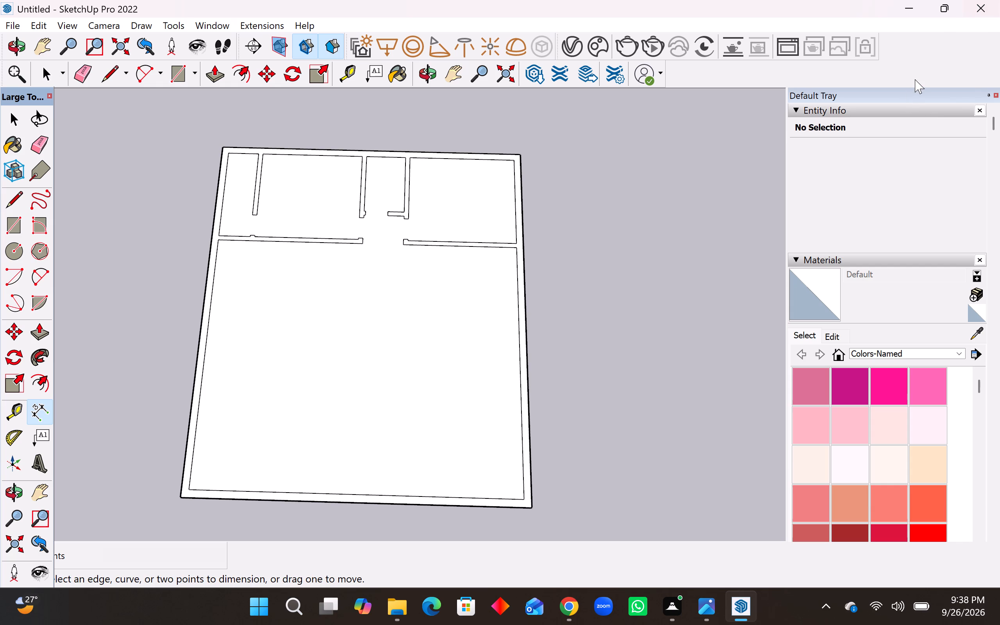
# Undo the wall-junction clean-up and the door-opening erasures until the partition edges are whole again.
pyautogui.hotkey('ctrl', 'z')
pyautogui.hotkey('ctrl', 'z')
pyautogui.hotkey('ctrl', 'z')
pyautogui.hotkey('ctrl', 'z')
pyautogui.hotkey('ctrl', 'z')
pyautogui.hotkey('ctrl', 'z')
pyautogui.hotkey('ctrl', 'z')
pyautogui.hotkey('ctrl', 'z')
pyautogui.hotkey('ctrl', 'z')
pyautogui.hotkey('ctrl', 'z')
pyautogui.hotkey('ctrl', 'z')
pyautogui.hotkey('ctrl', 'z')
pyautogui.hotkey('ctrl', 'z')
# Undo the door rectangles and door guides, back to the plain partitions with their layout guides.
pyautogui.hotkey('ctrl', 'z')
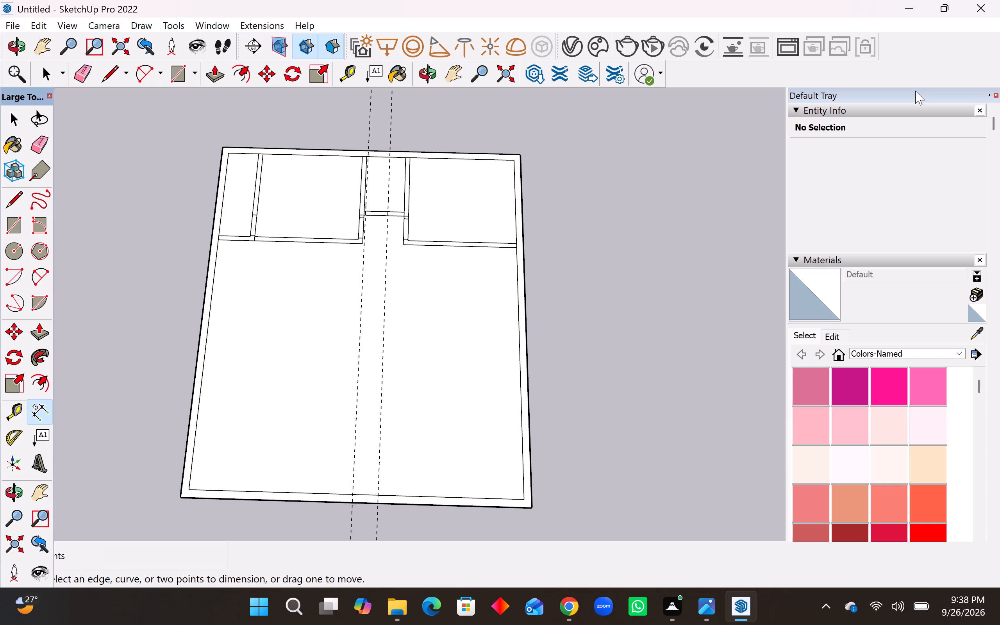
pyautogui.hotkey('ctrl', 'z')
pyautogui.hotkey('ctrl', 'z')
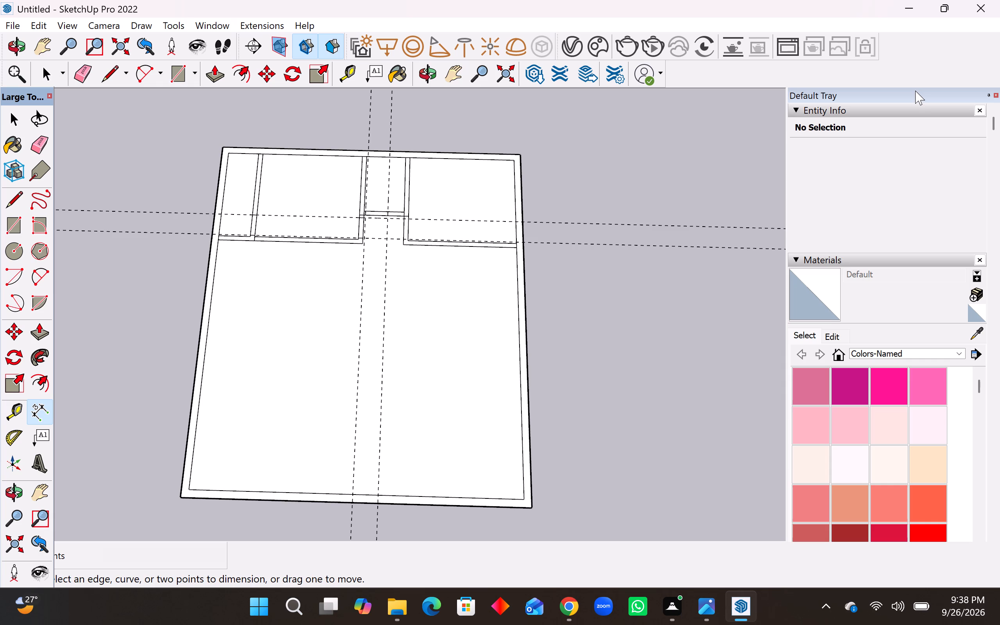
pyautogui.hotkey('ctrl', 'z')
pyautogui.hotkey('ctrl', 'z')
pyautogui.hotkey('ctrl', 'z')
pyautogui.hotkey('ctrl', 'z')
pyautogui.hotkey('ctrl', 'z')
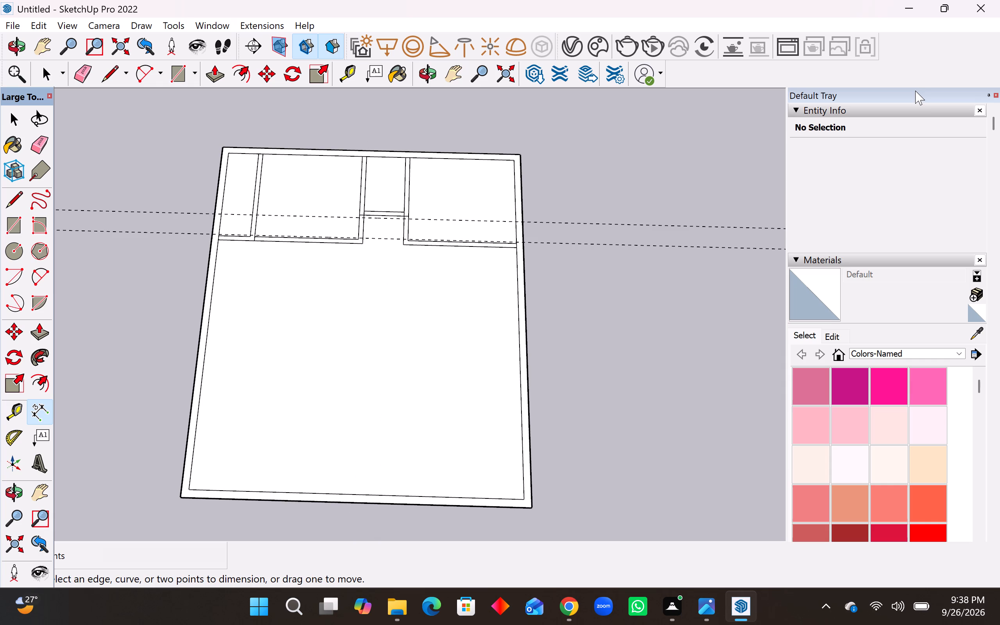
pyautogui.hotkey('ctrl', 'z')
pyautogui.hotkey('ctrl', 'z')
pyautogui.hotkey('ctrl', 'z')
pyautogui.hotkey('ctrl', 'z')
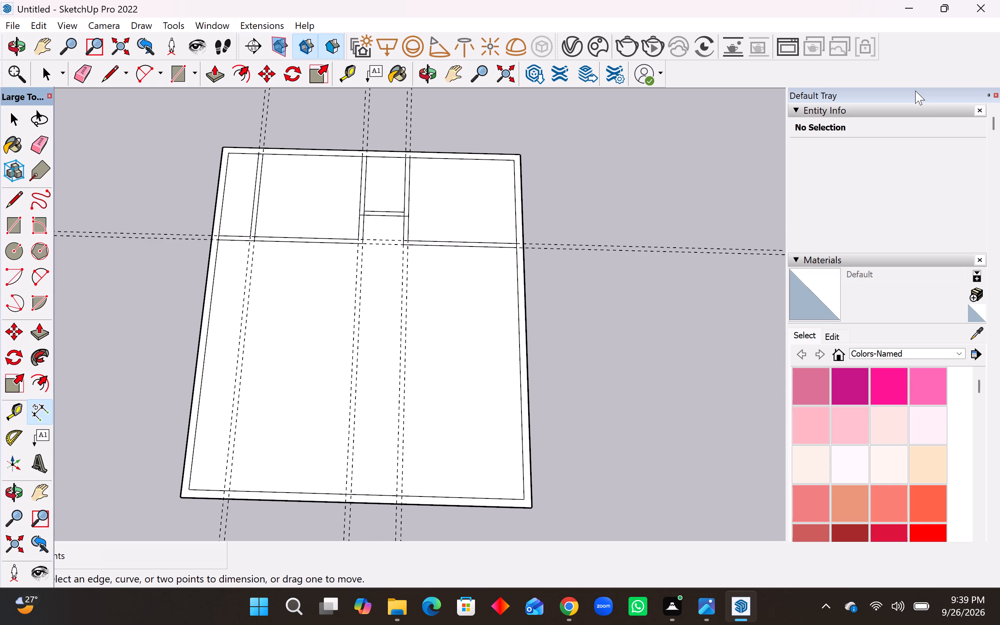
# Undo all the partitions and crosswise guides, leaving only the outer wall outline and the three pairs of lengthwise guides.
pyautogui.hotkey('ctrl', 'z')
pyautogui.hotkey('ctrl', 'z')
pyautogui.hotkey('ctrl', 'z')
pyautogui.hotkey('ctrl', 'z')
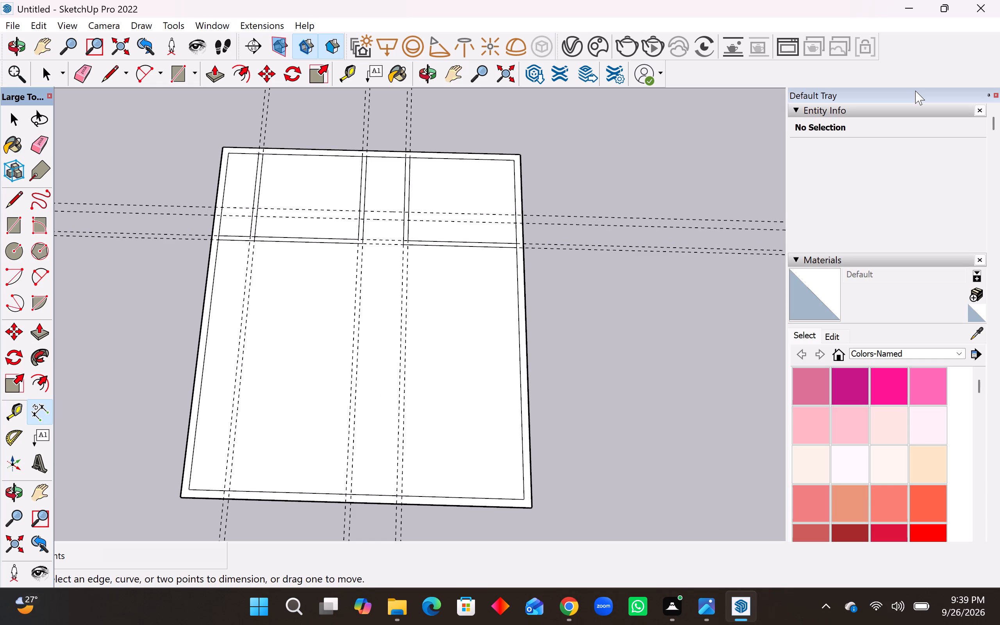
pyautogui.hotkey('ctrl', 'z')
pyautogui.hotkey('ctrl', 'z')
pyautogui.hotkey('ctrl', 'z')
pyautogui.hotkey('ctrl', 'z')
pyautogui.hotkey('ctrl', 'z')
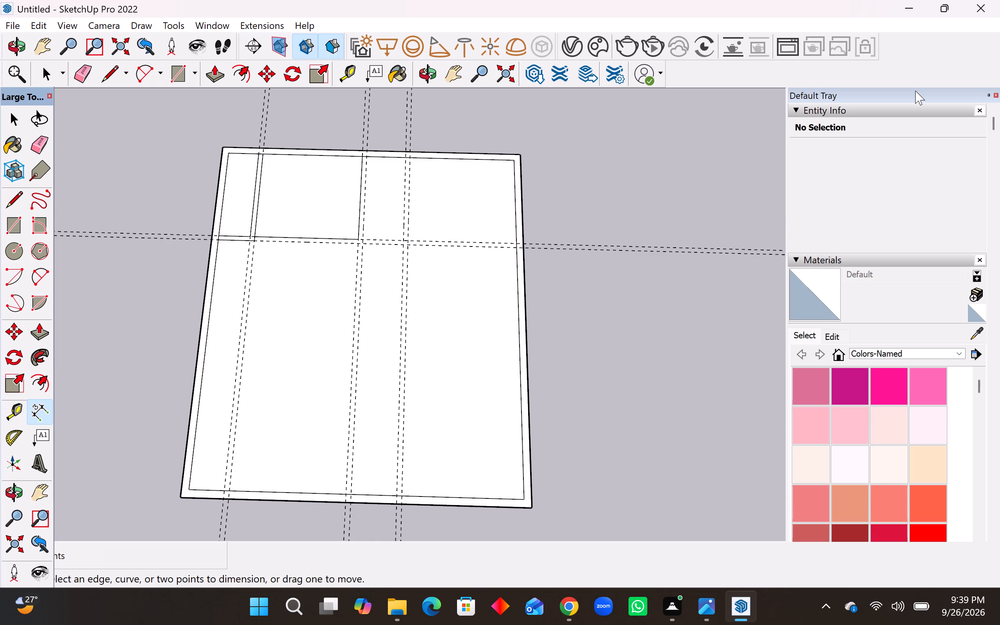
pyautogui.hotkey('ctrl', 'z')
pyautogui.hotkey('ctrl', 'z')
pyautogui.hotkey('ctrl', 'z')
pyautogui.hotkey('ctrl', 'z')
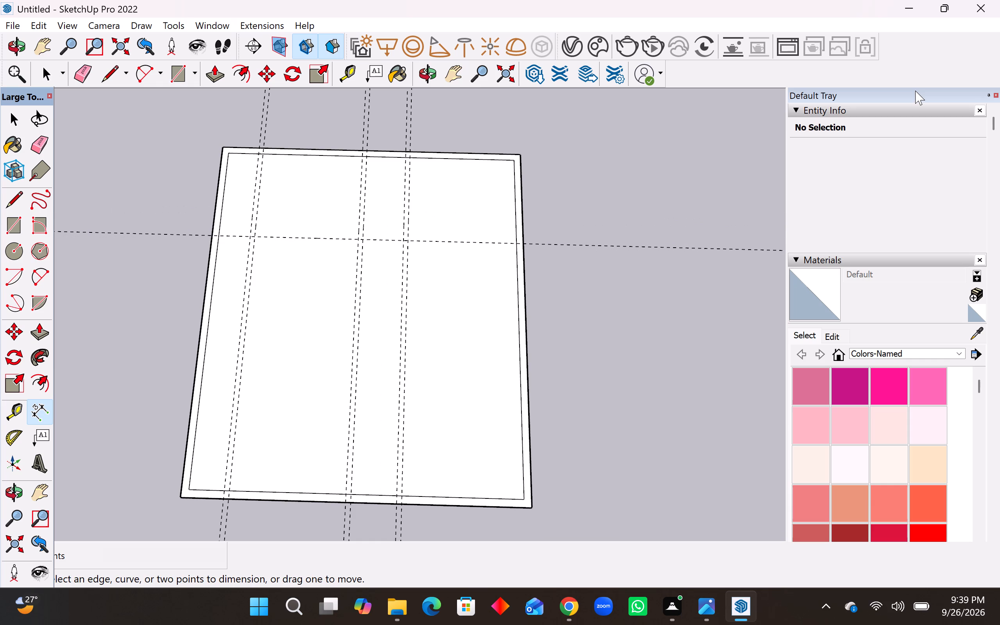
pyautogui.hotkey('ctrl', 'z')
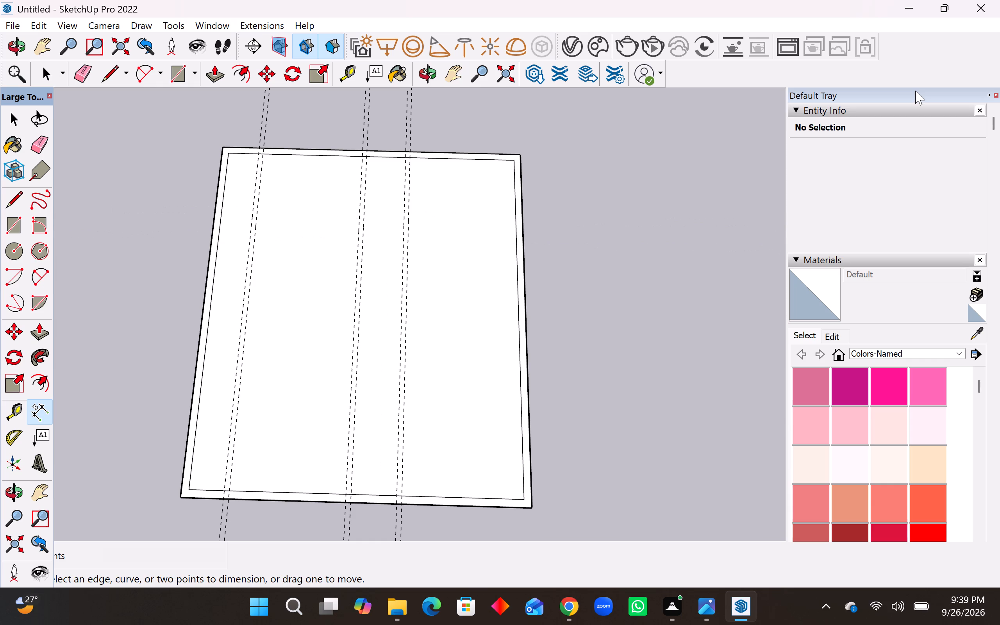
# Check the spacing between the middle and right guide pairs along the upper wall's inner edge, without placing a dimension.
pyautogui.scroll(4, 211, 252)
pyautogui.moveTo(390, 270); pyautogui.dragTo(403, 320, button='middle')
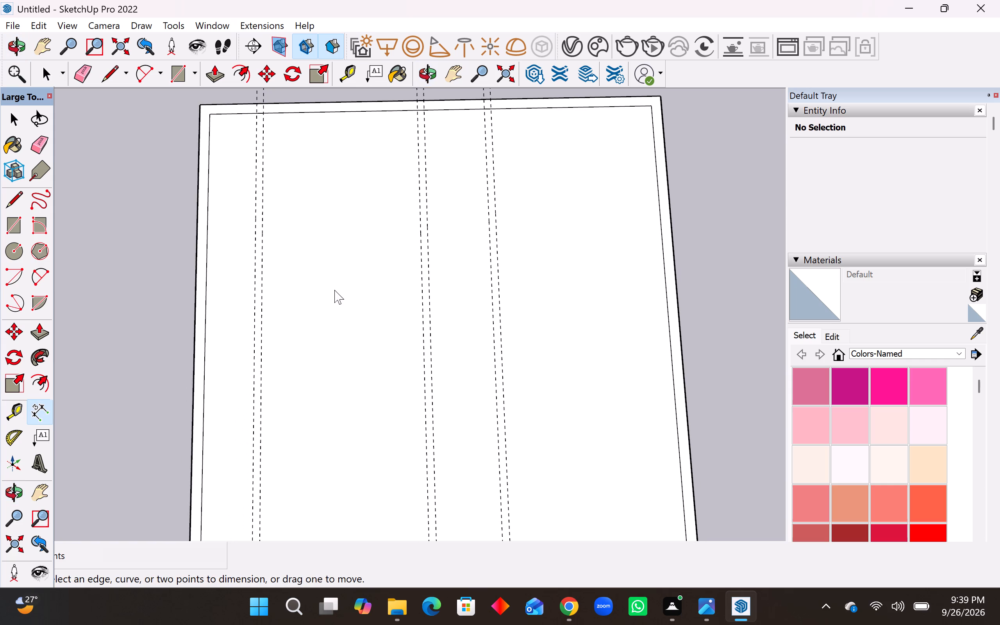
pyautogui.scroll(-1, 426, 183)
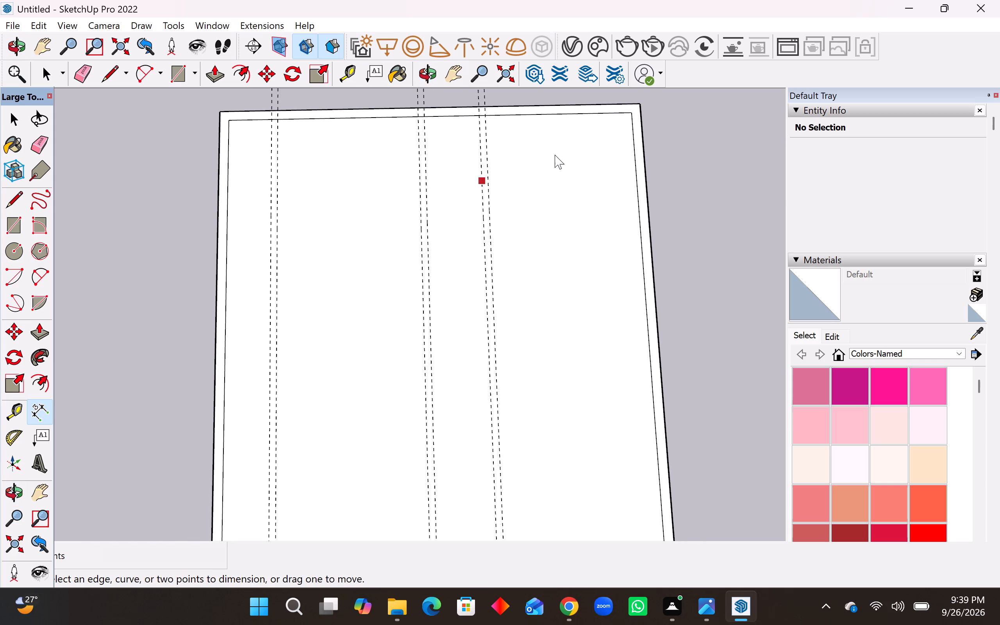
pyautogui.scroll(2, 555, 155)
pyautogui.click(34, 414)
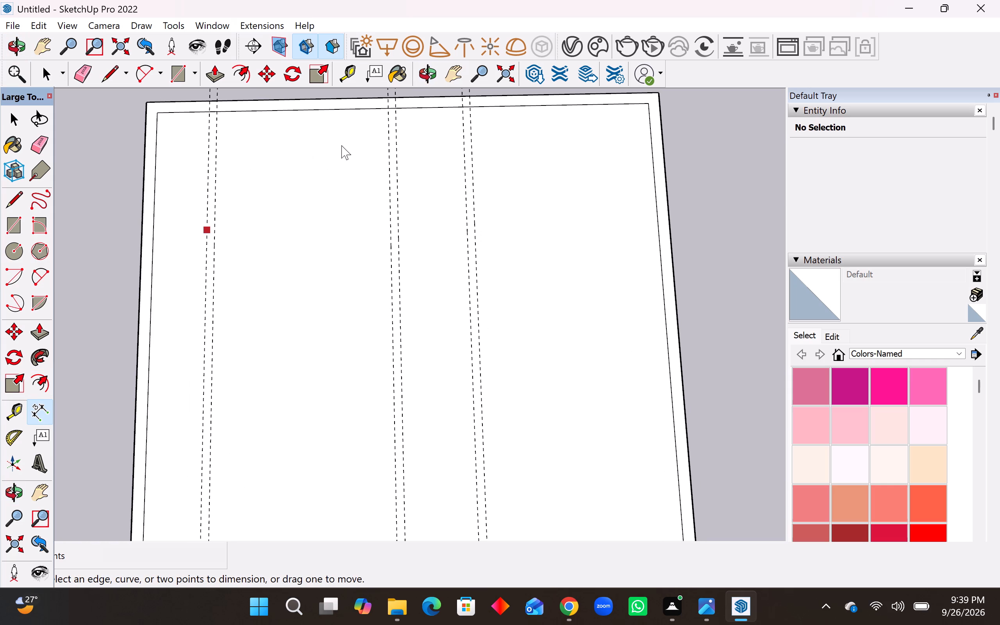
pyautogui.click(395, 112)
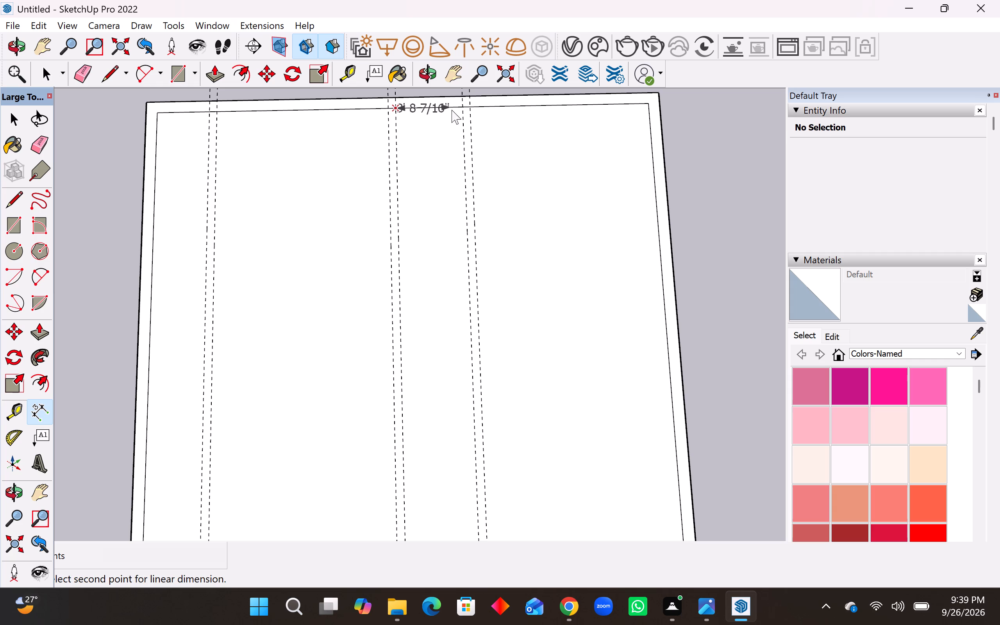
pyautogui.press('Escape')
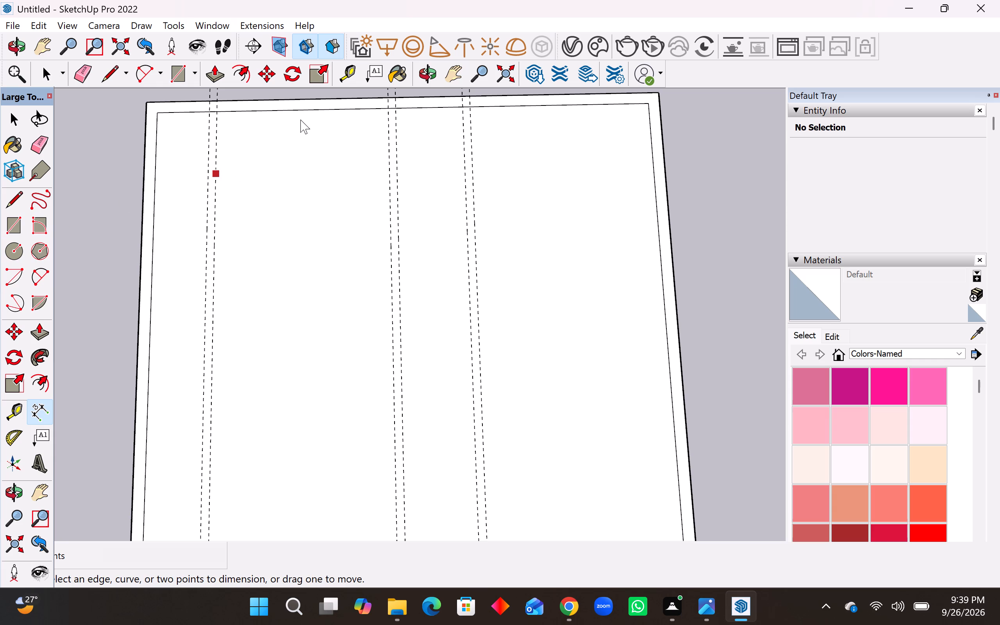
# Place a crosswise guide 12'6" below the upper wall's inner edge and a second one 6" beyond it.
pyautogui.click(10, 414)
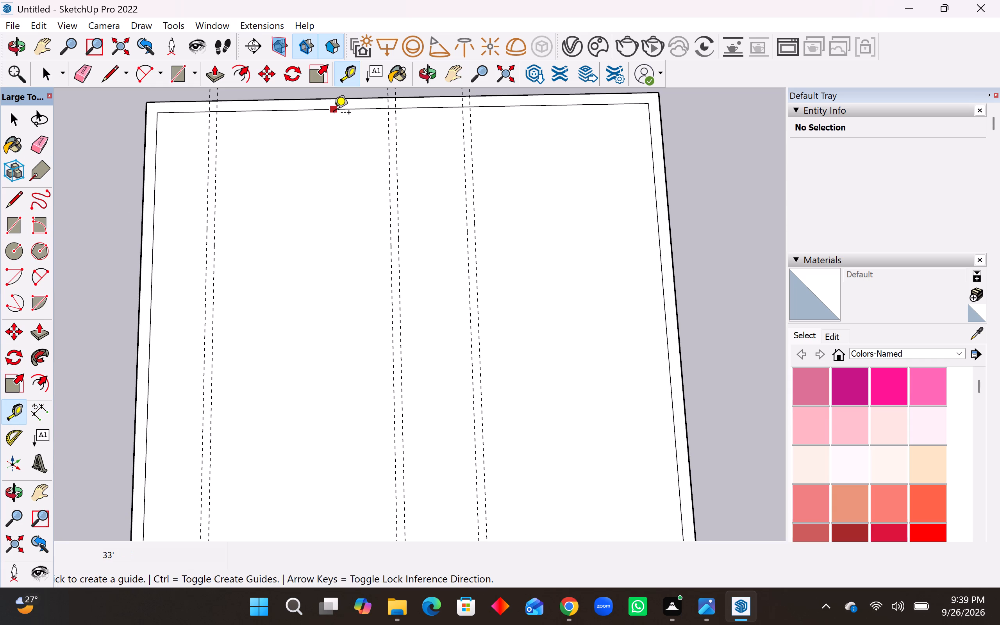
pyautogui.click(334, 114)
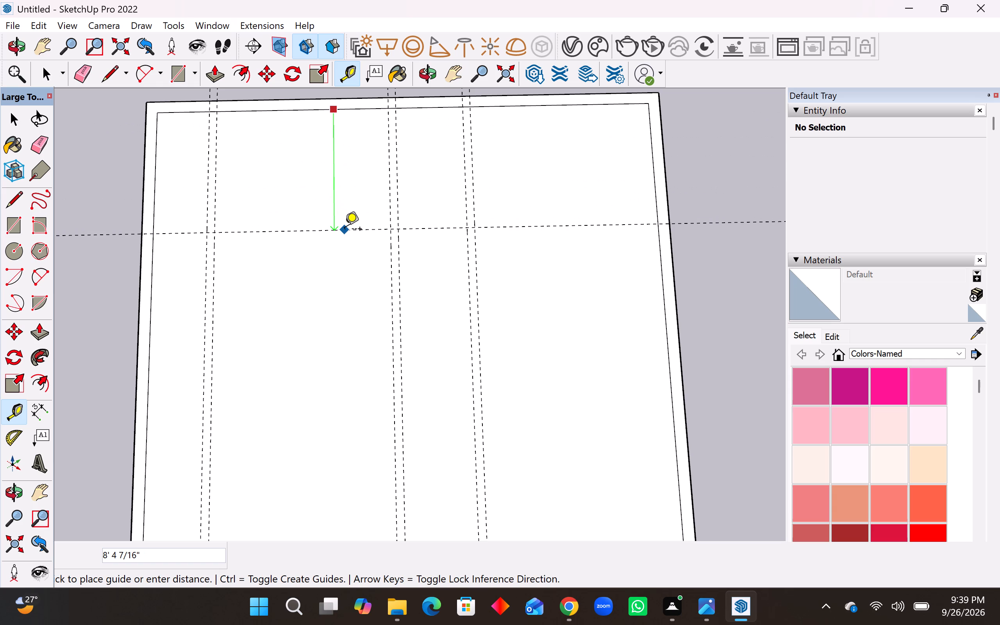
pyautogui.write('12\'6"')
pyautogui.press('Return')
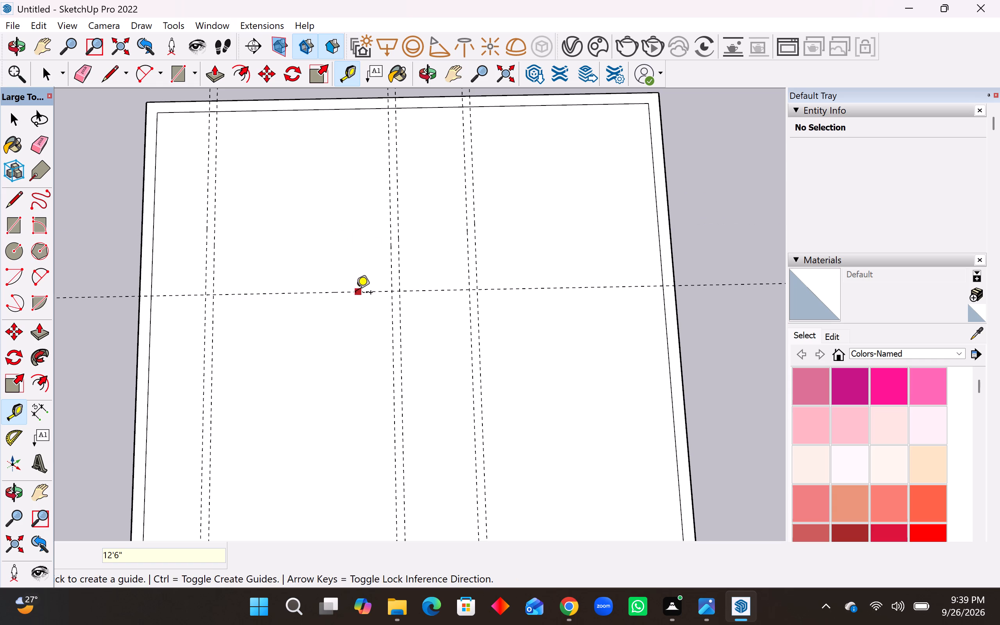
pyautogui.click(355, 294)
pyautogui.write('6"')
pyautogui.press('Return')
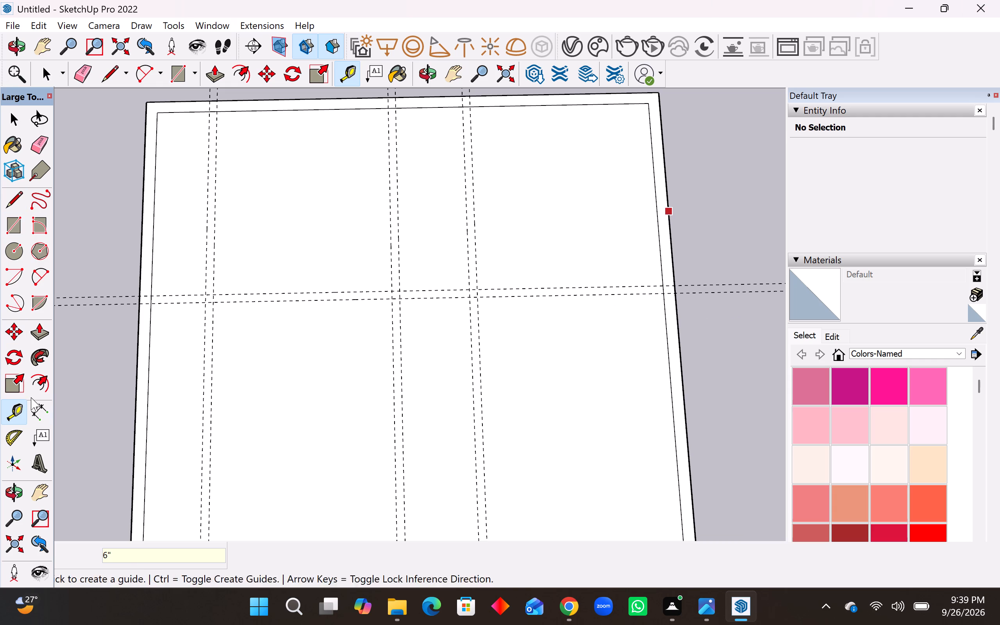
# Check the distance from the inner upper-right wall corner to the first crosswise guide, without placing a dimension.
pyautogui.click(34, 412)
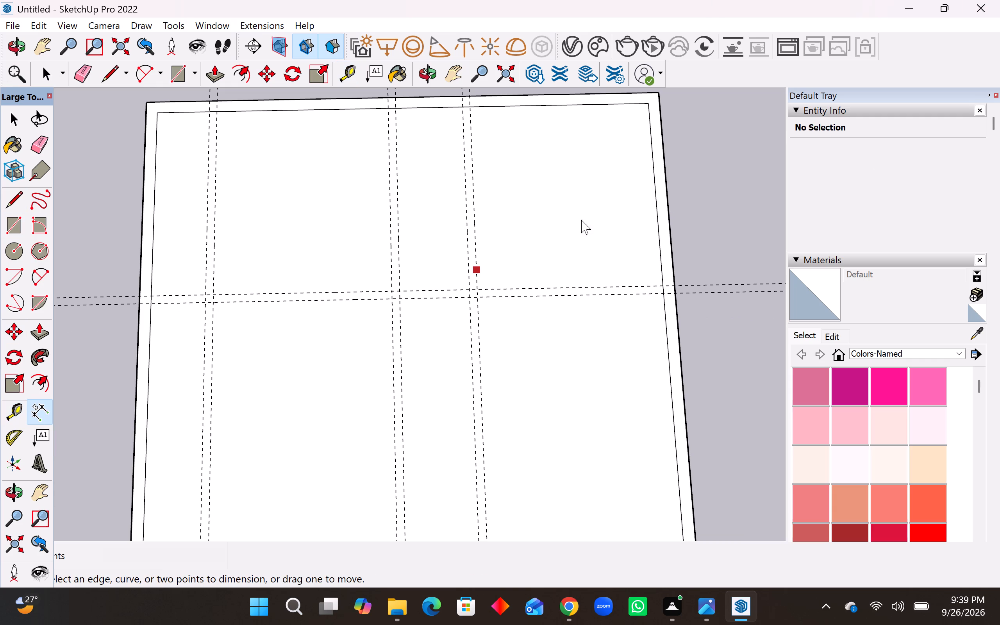
pyautogui.click(646, 106)
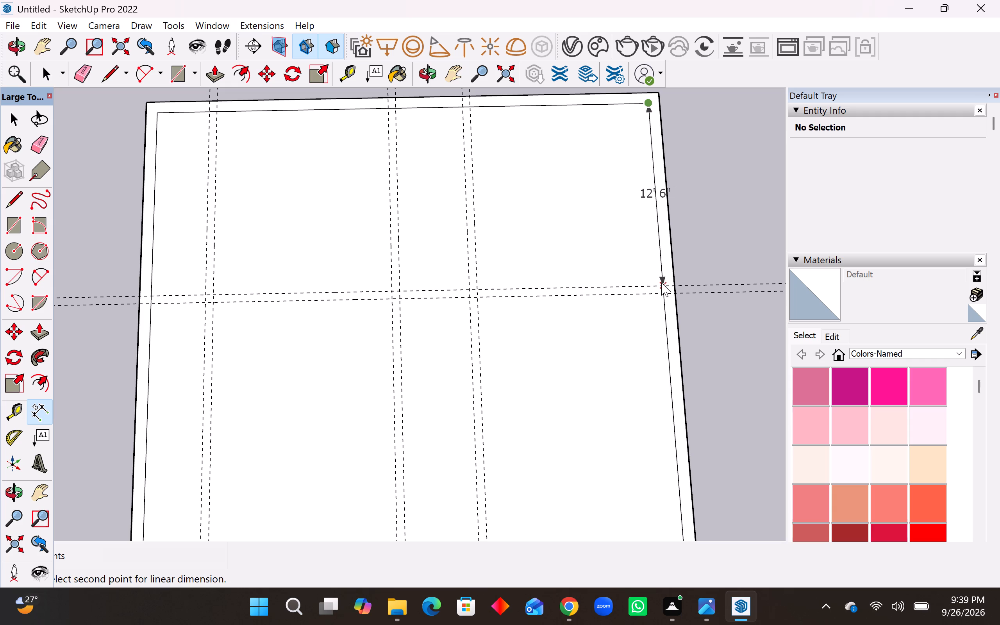
pyautogui.press('Escape')
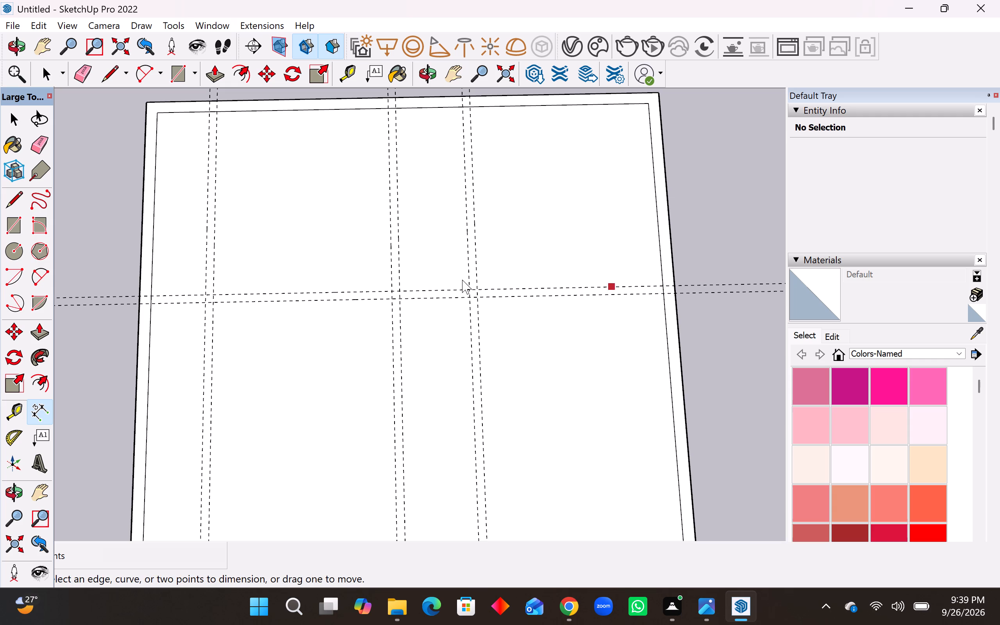
# Place a crosswise guide 8' below the upper wall's inner edge and a second one 6" beyond it.
pyautogui.scroll(-2, 422, 299)
pyautogui.scroll(2, 374, 239)
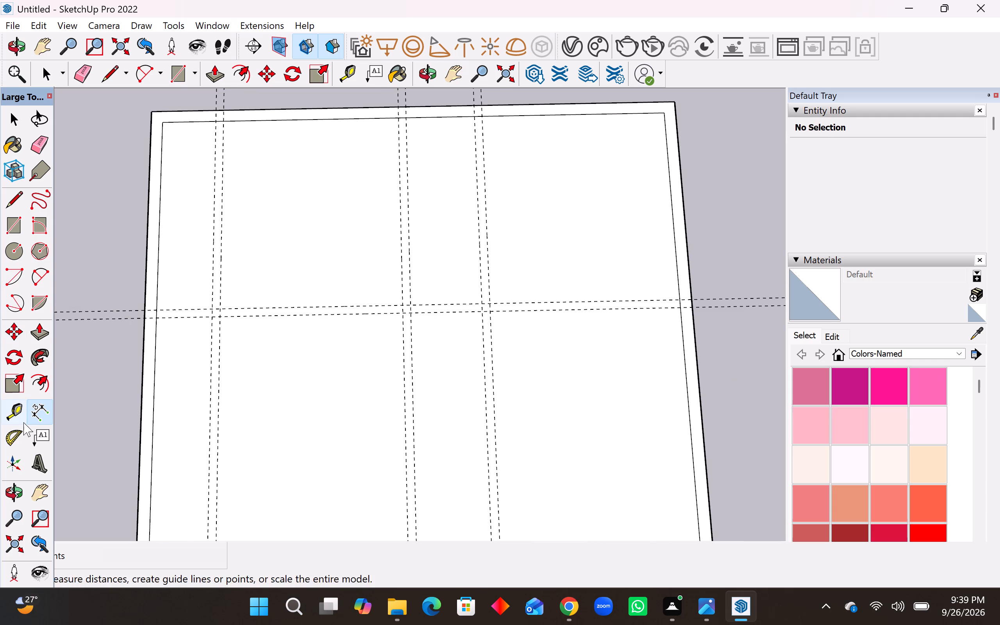
pyautogui.click(17, 410)
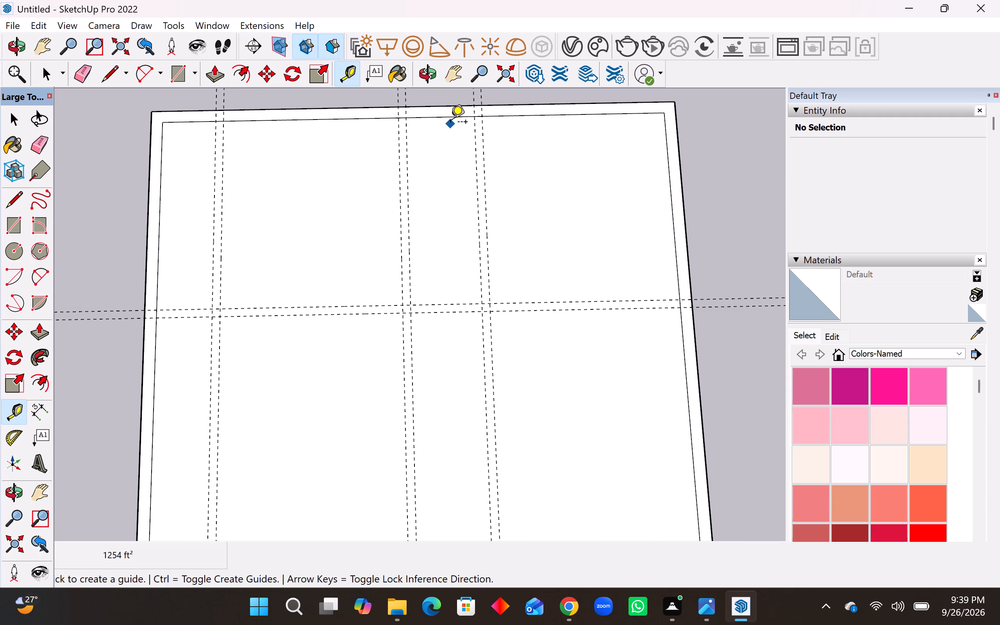
pyautogui.click(449, 117)
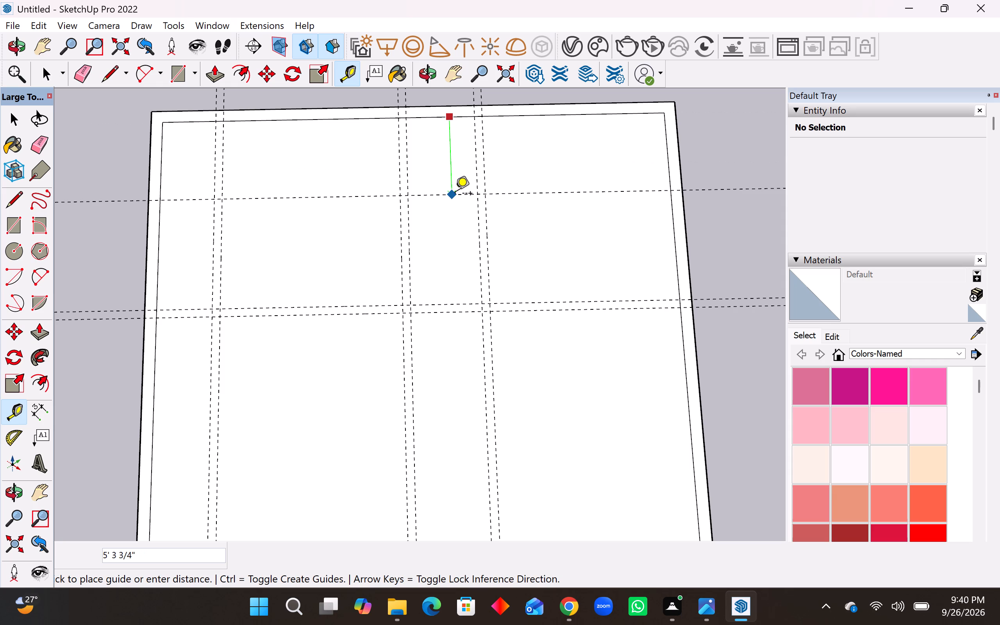
pyautogui.write("8'")
pyautogui.press('Return')
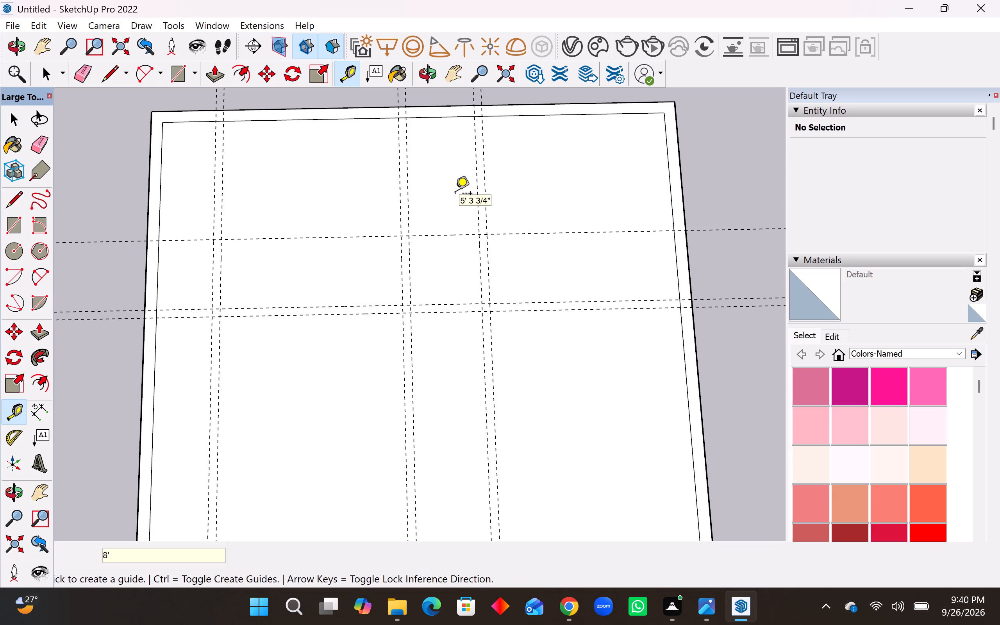
pyautogui.click(432, 237)
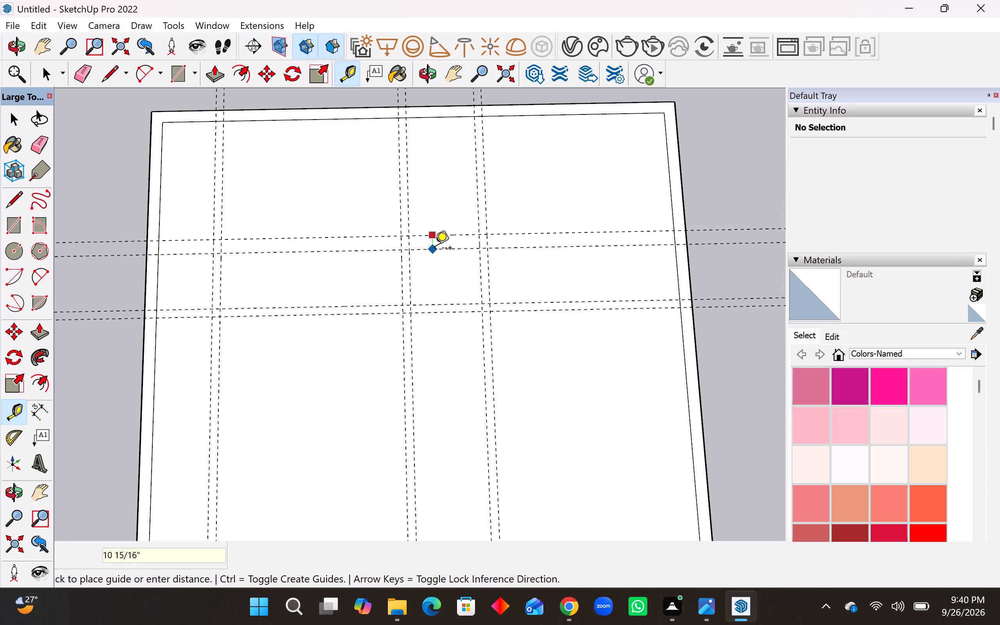
pyautogui.write('6"')
pyautogui.press('Return')
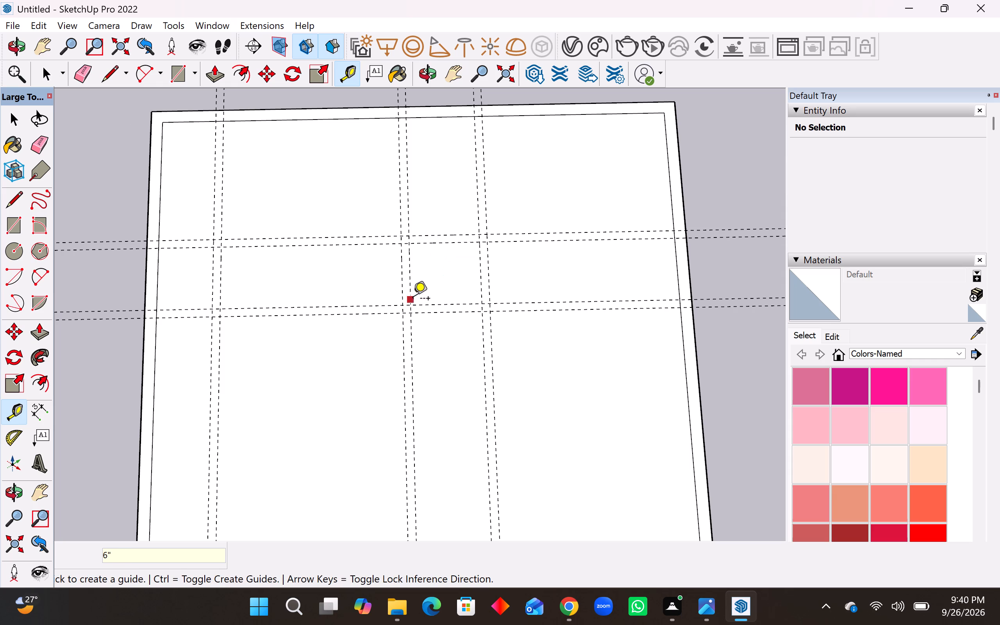
# Check the spacing between the two crosswise guide pairs along the middle lengthwise guide, without placing a dimension.
pyautogui.scroll(4, 413, 300)
pyautogui.click(33, 410)
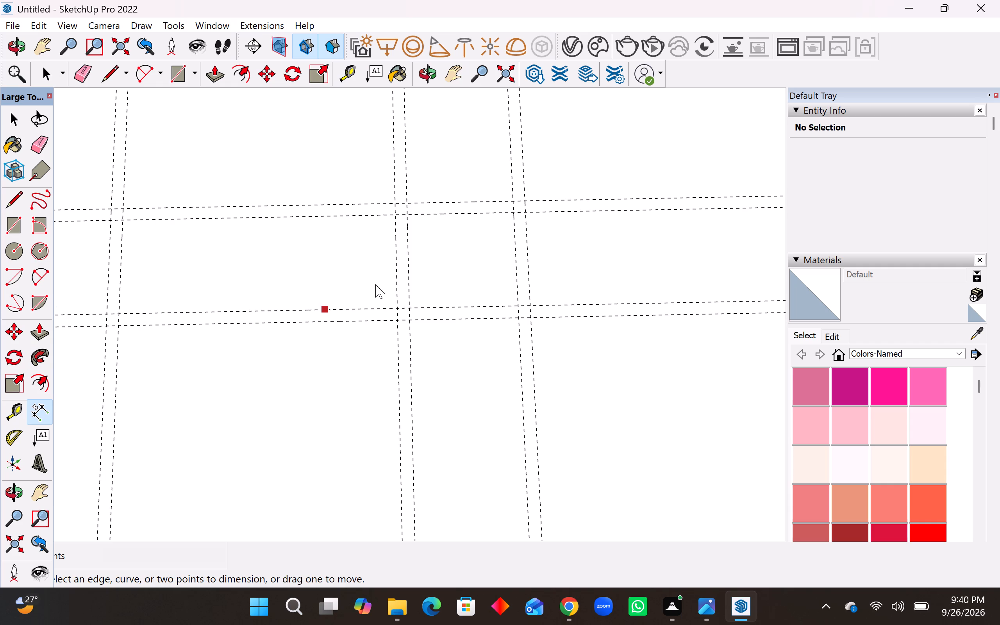
pyautogui.click(410, 307)
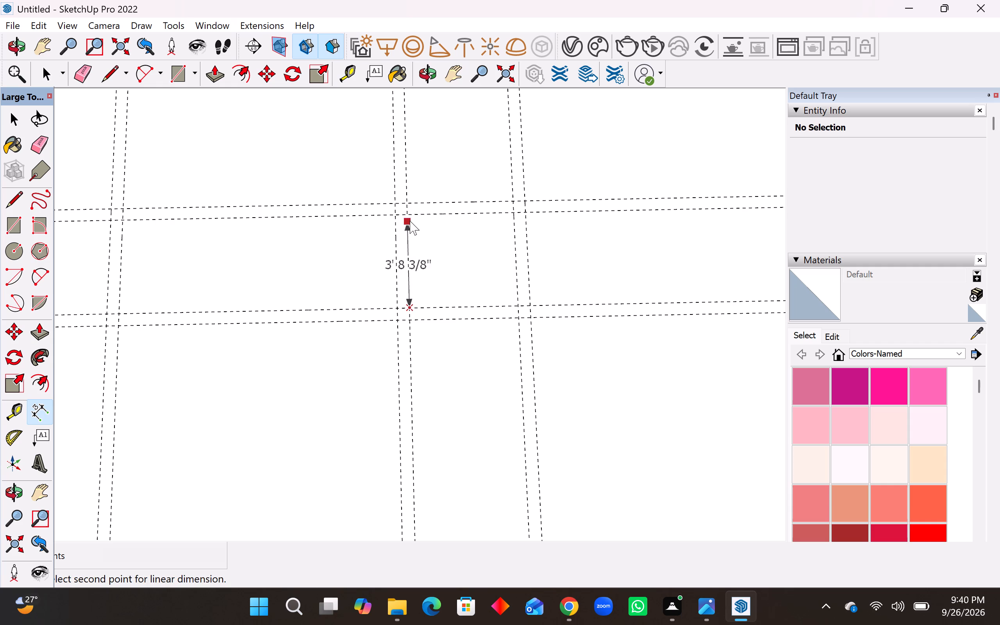
pyautogui.press('Escape')
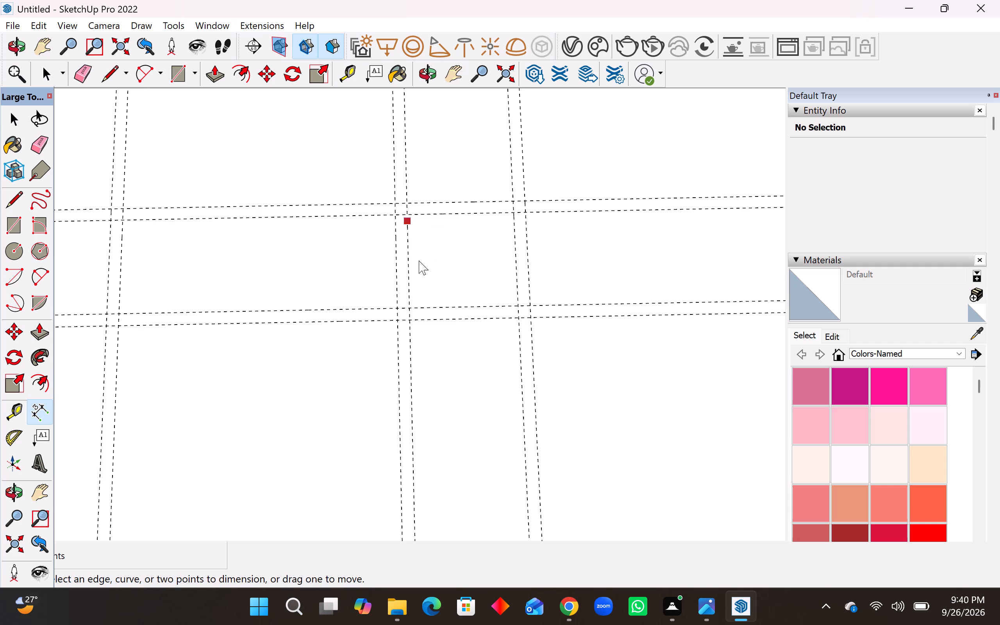
# Draw the narrow upper-left room's partitions as 12'6" × 3'6" and 13' × 4' rectangles from the inner wall corner.
pyautogui.scroll(-4, 419, 261)
pyautogui.click(12, 223)
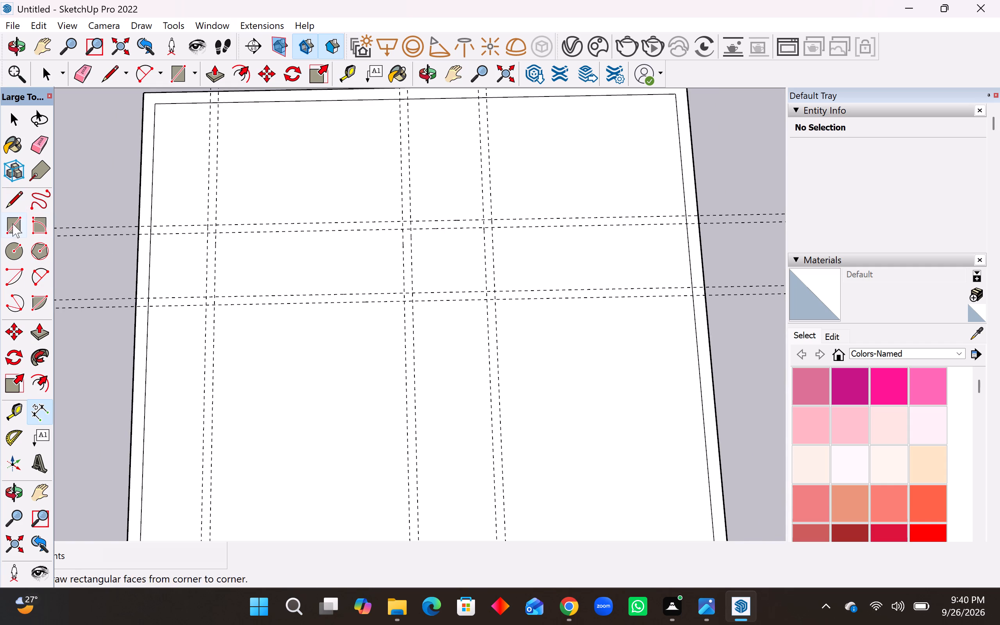
pyautogui.click(157, 107)
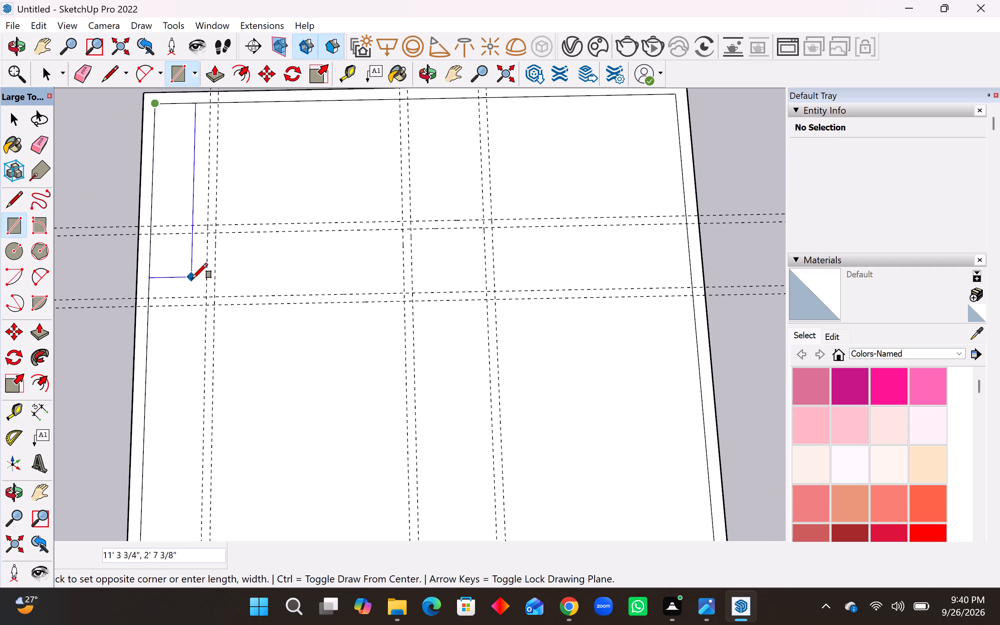
pyautogui.click(205, 295)
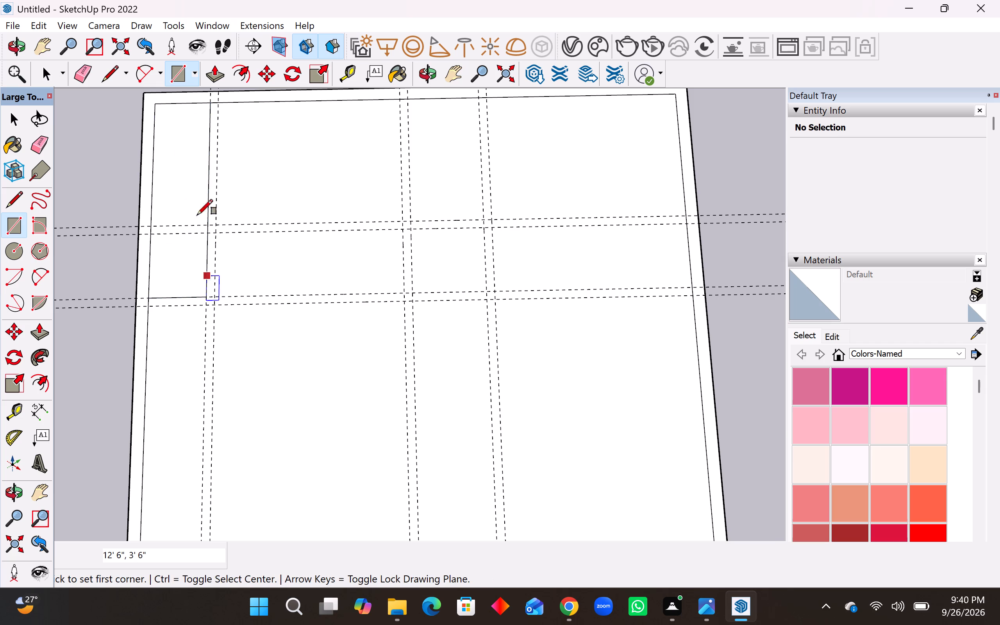
pyautogui.click(159, 104)
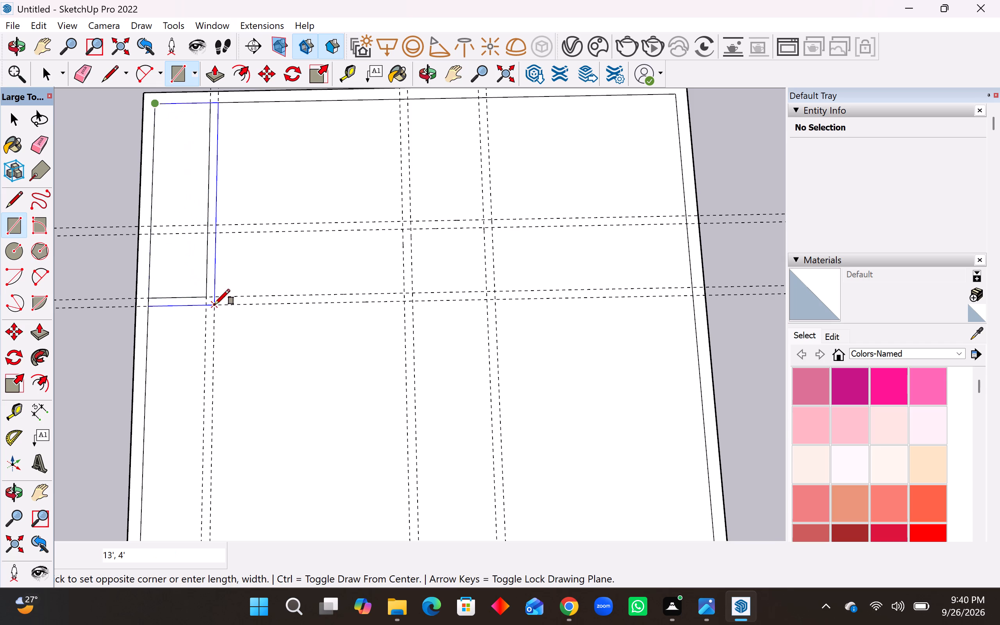
pyautogui.click(214, 305)
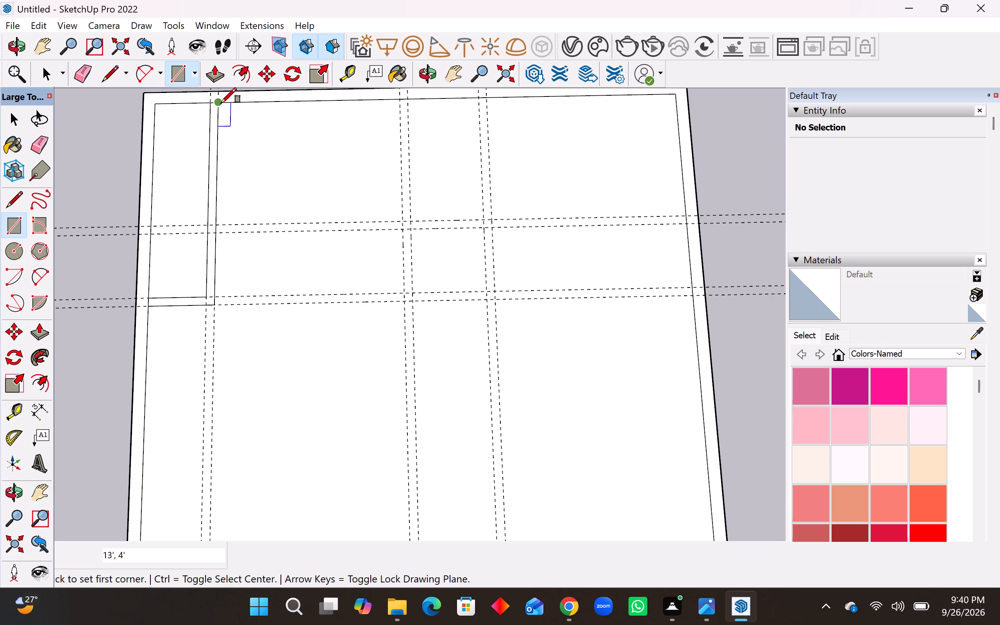
# Draw the adjoining room's partitions as 12'6" × 11'6" and 13' × 12' rectangles, ending at the middle guide pair.
pyautogui.click(221, 103)
pyautogui.click(402, 293)
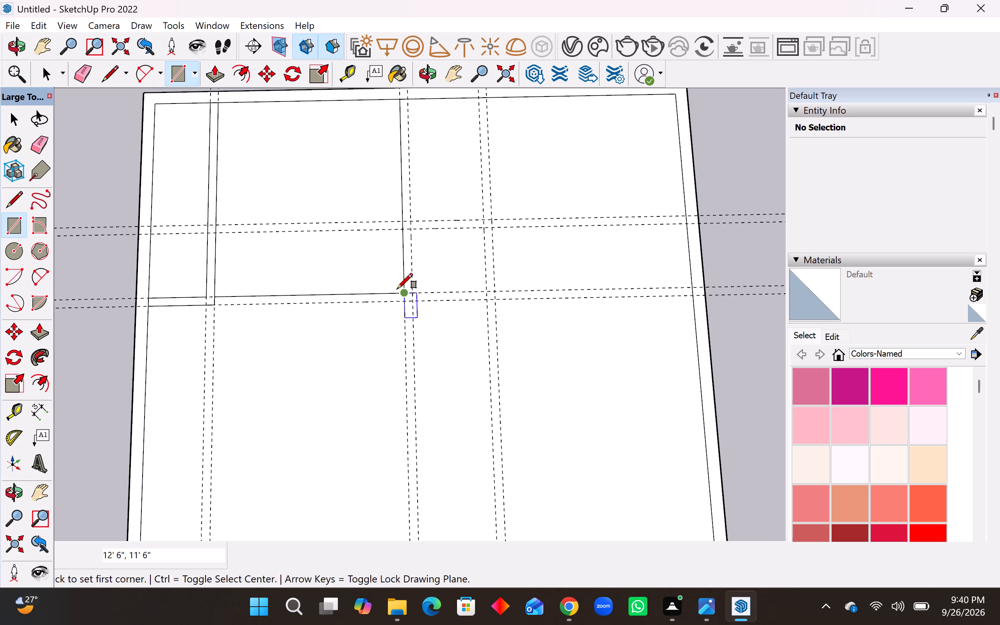
pyautogui.click(223, 100)
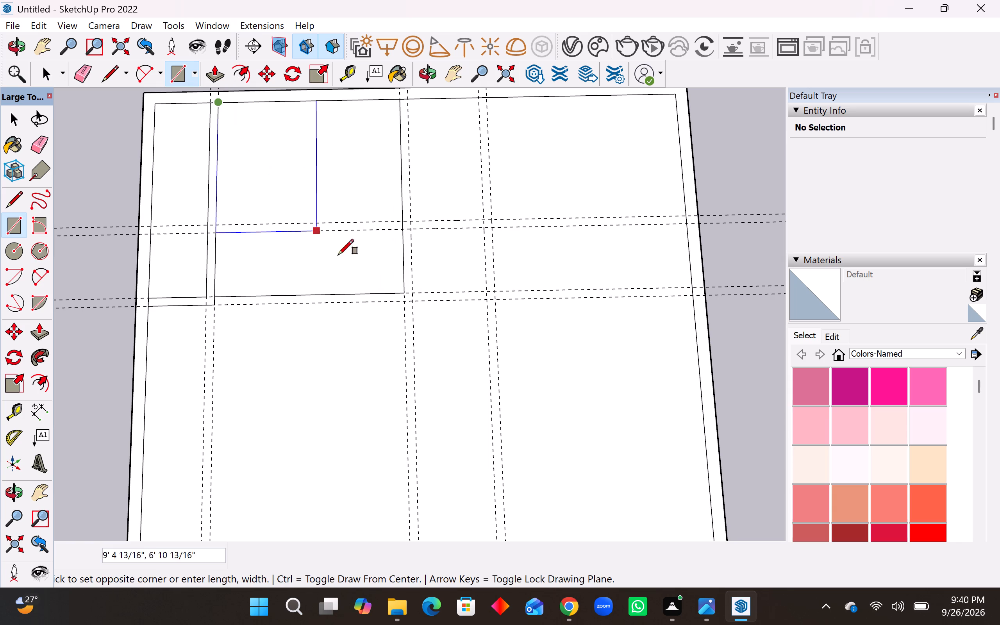
pyautogui.click(415, 303)
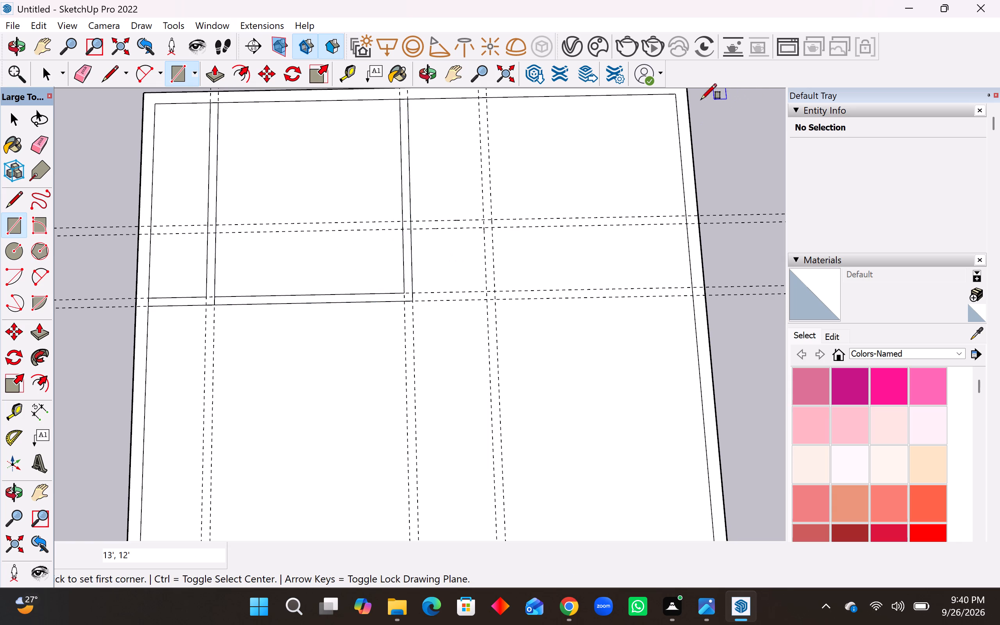
# Draw the upper-right room's partitions as 12'6" × 12' and 13' × 12'6" rectangles from the inner wall corner.
pyautogui.click(680, 96)
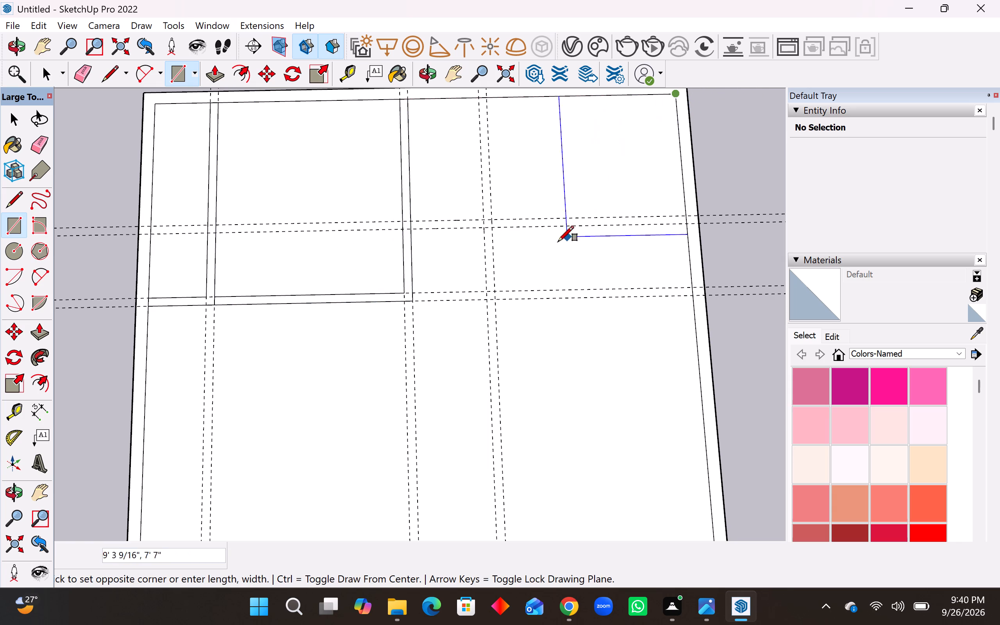
pyautogui.click(499, 289)
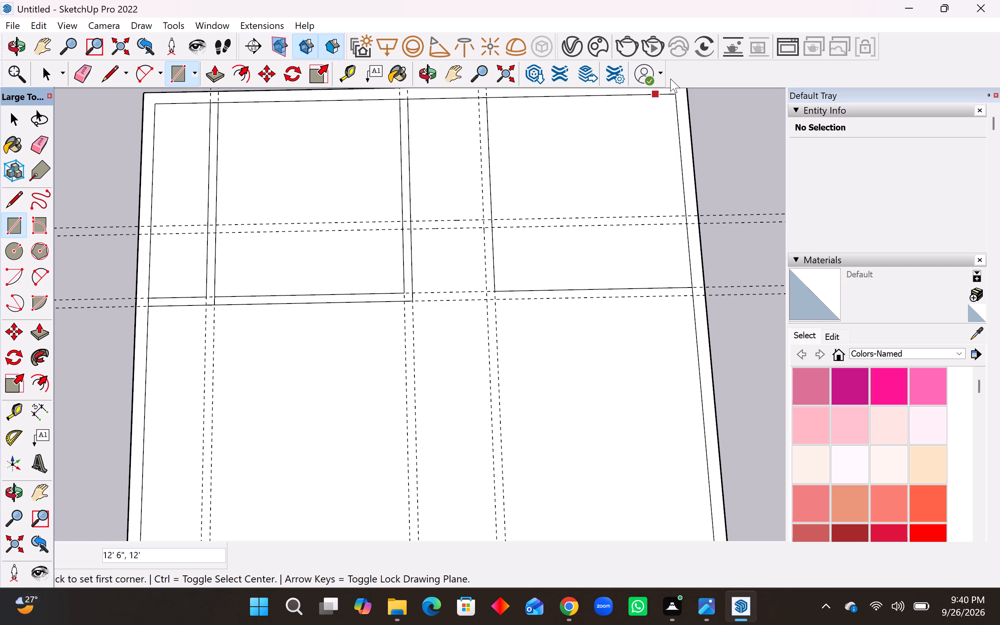
pyautogui.click(673, 94)
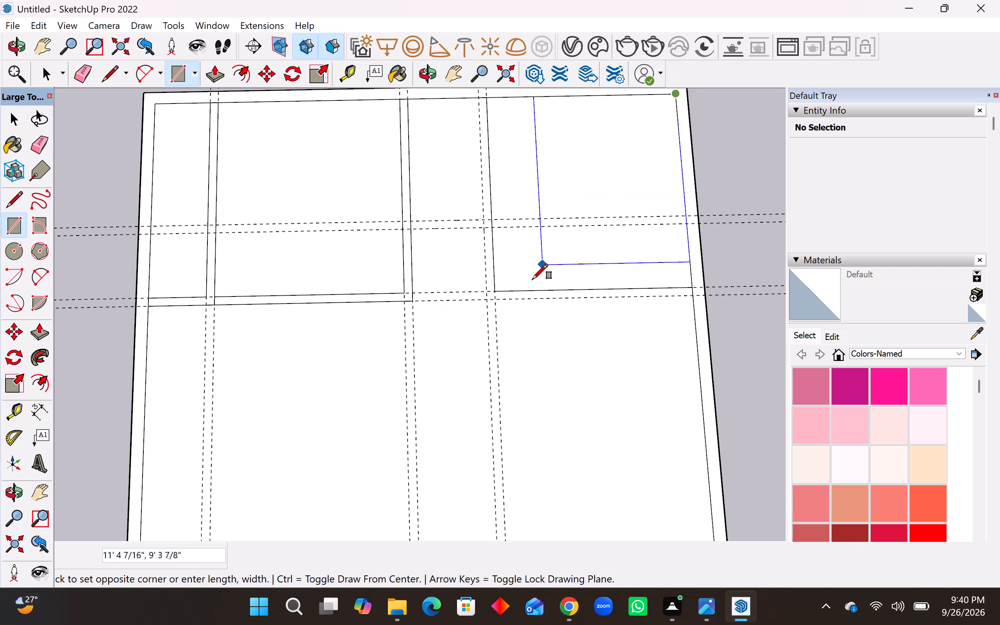
pyautogui.click(487, 304)
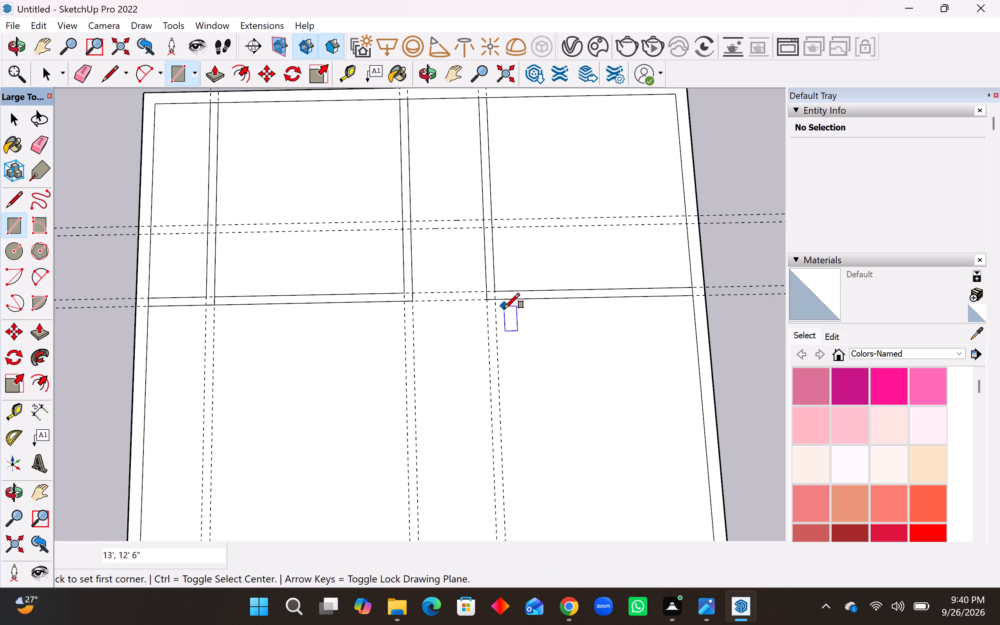
# Draw the partition closing the small room between the two larger ones with 8' × 4'6" and 8'6" × 5'6" rectangles.
pyautogui.scroll(-2, 505, 309)
pyautogui.scroll(2, 482, 207)
pyautogui.click(409, 117)
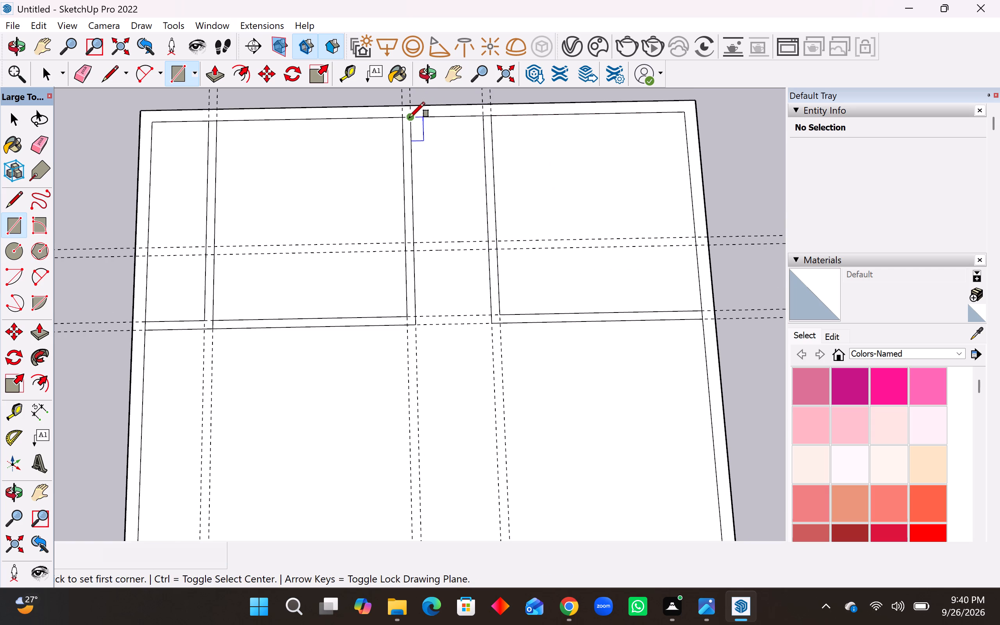
pyautogui.click(488, 239)
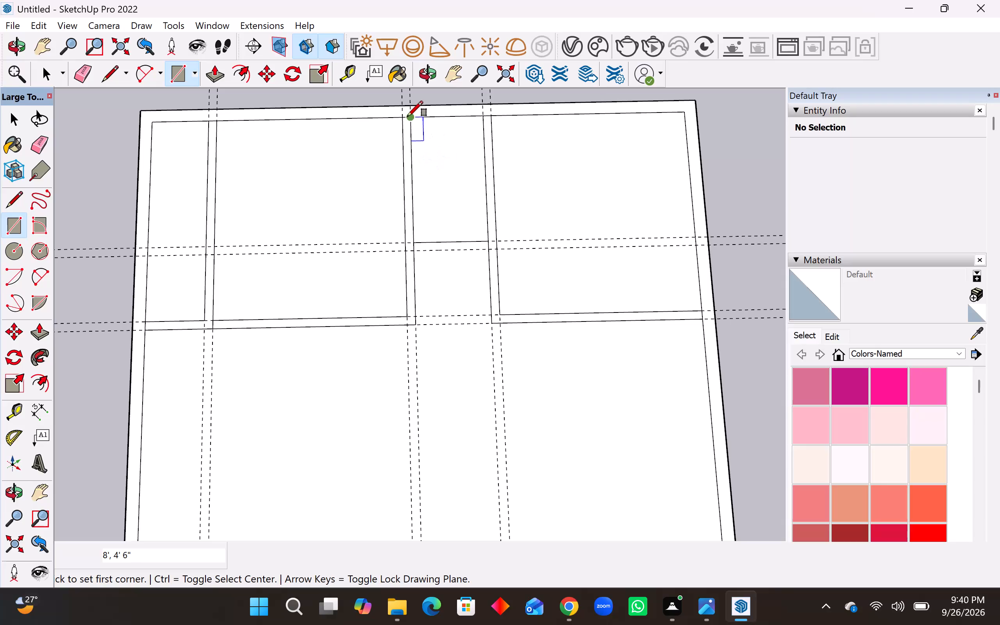
pyautogui.click(403, 117)
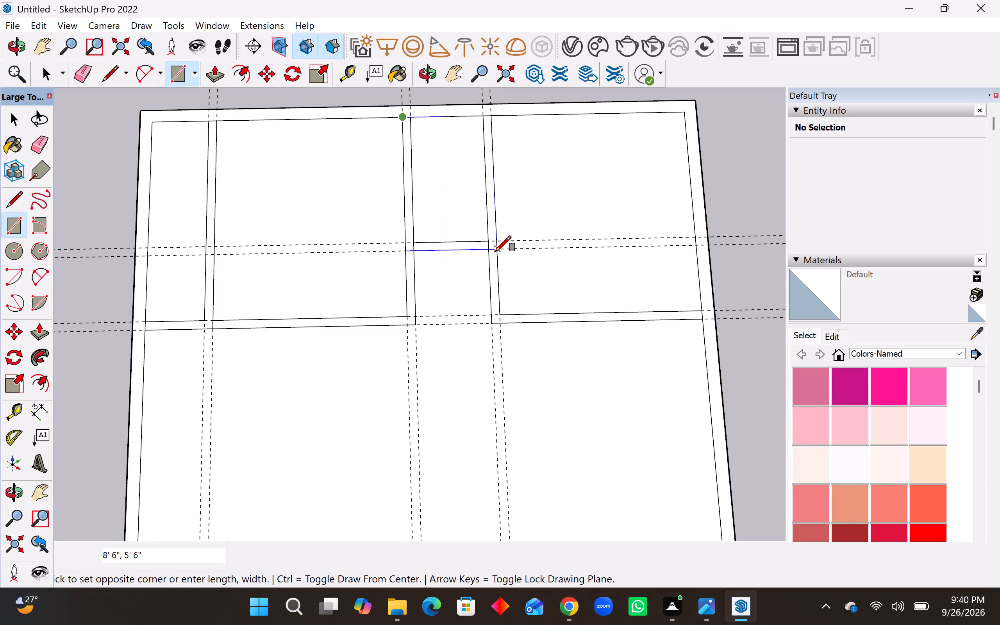
pyautogui.click(496, 251)
# Erase all lengthwise and crosswise guides, leaving only the walls and partitions.
pyautogui.scroll(-2, 461, 329)
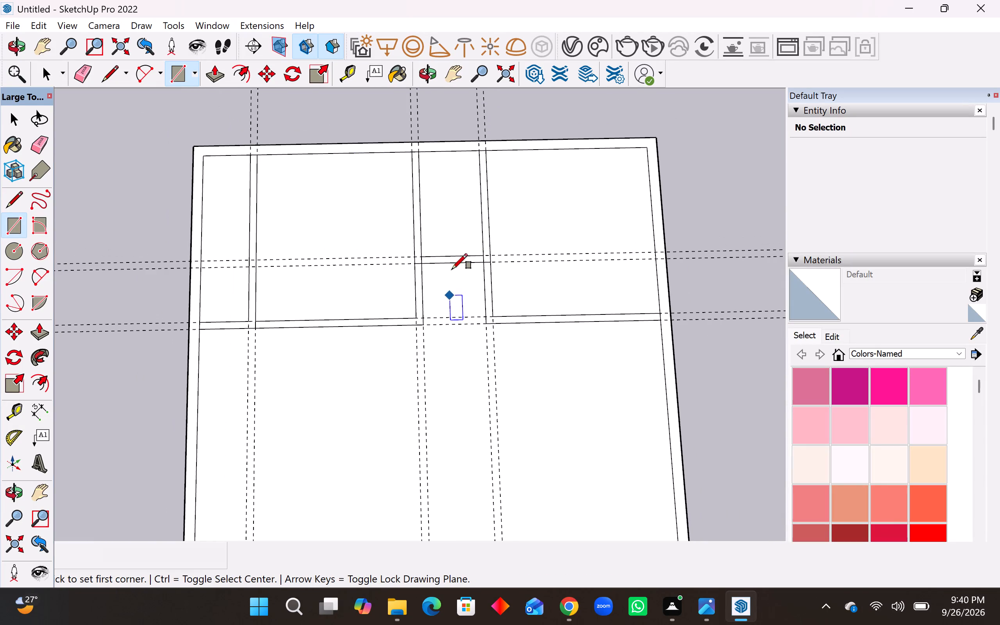
pyautogui.scroll(3, 450, 260)
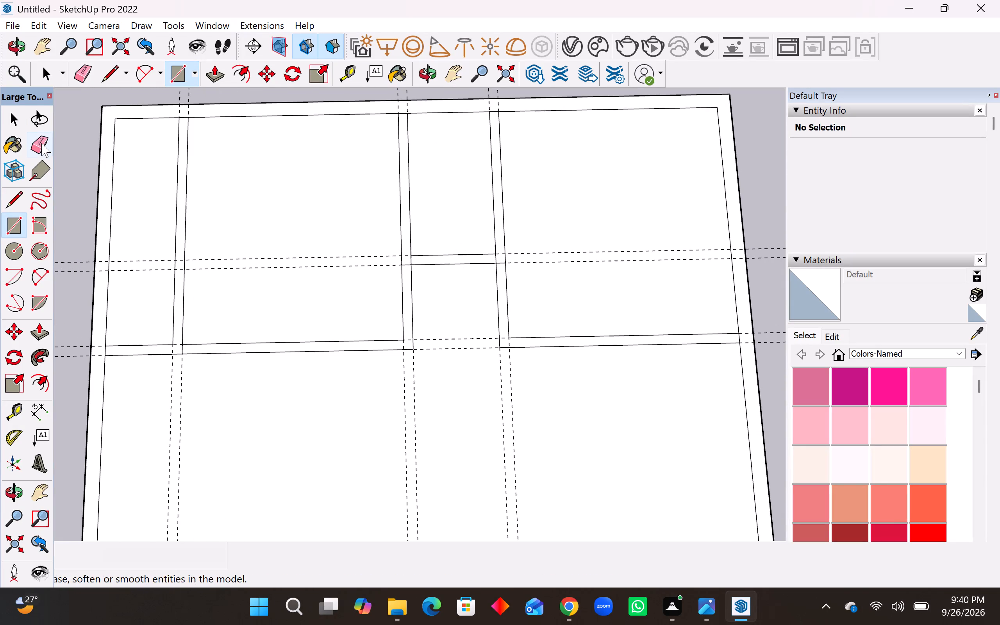
pyautogui.click(41, 143)
pyautogui.scroll(-4, 270, 275)
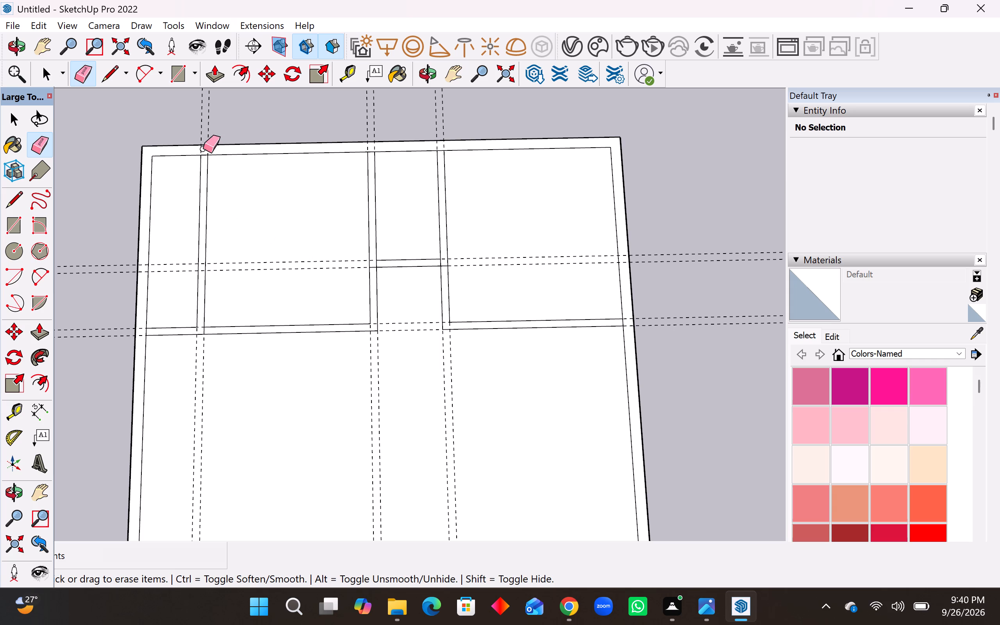
pyautogui.moveTo(204, 130); pyautogui.dragTo(460, 125)
pyautogui.moveTo(625, 250); pyautogui.dragTo(642, 337)
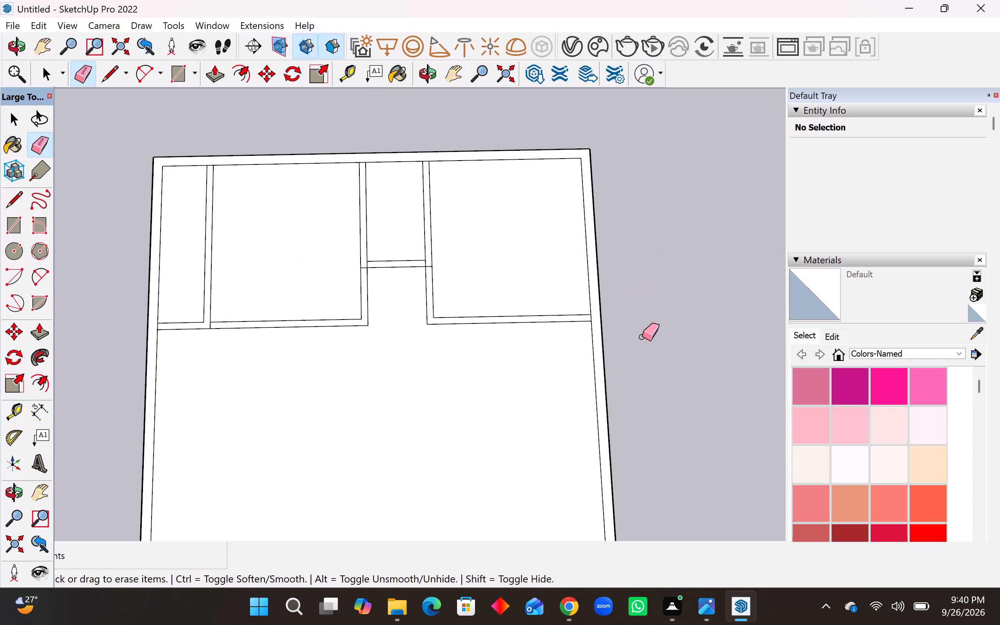
# Place crosswise guides 6" inside the crosswise partition's room-side edge and a further 3' into the rooms.
pyautogui.moveTo(541, 329); pyautogui.dragTo(671, 62, button='middle')
pyautogui.moveTo(207, 340); pyautogui.dragTo(291, 222, button='middle')
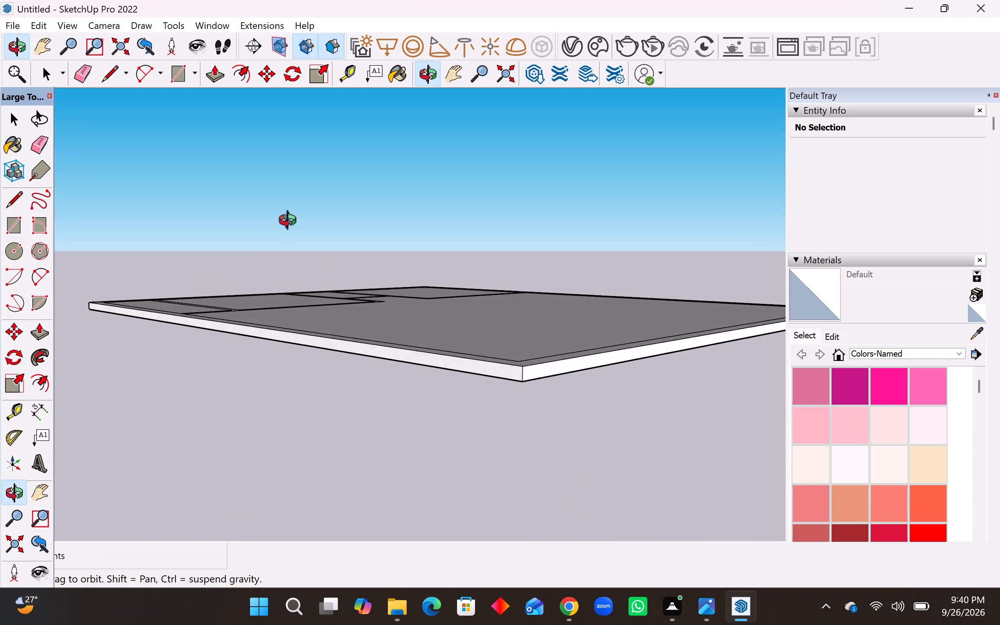
pyautogui.moveTo(291, 222); pyautogui.dragTo(146, 350, button='middle')
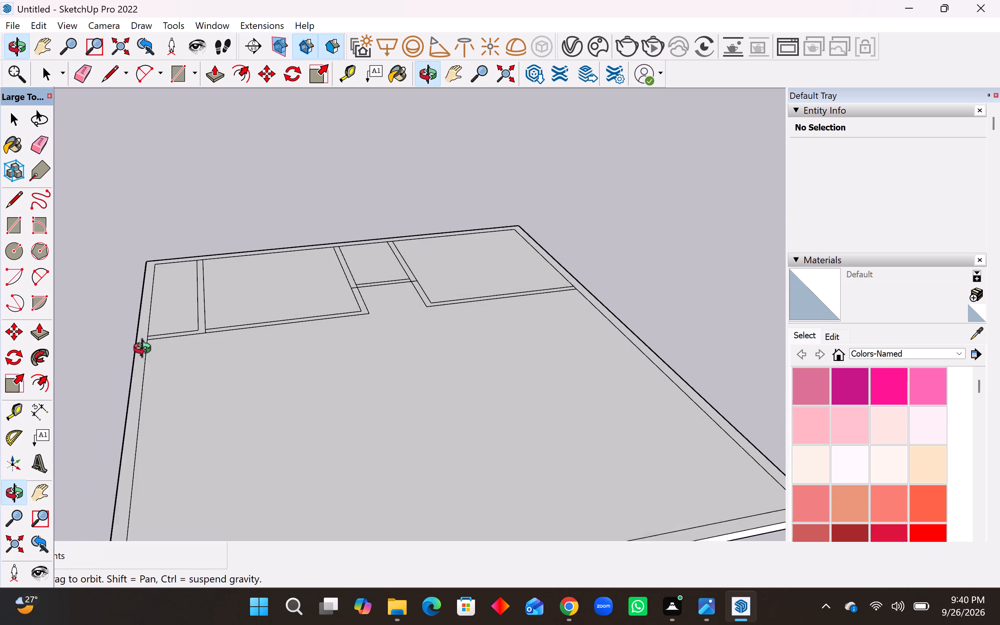
pyautogui.moveTo(146, 350); pyautogui.dragTo(120, 385, button='middle')
pyautogui.moveTo(292, 308); pyautogui.dragTo(250, 407, button='middle')
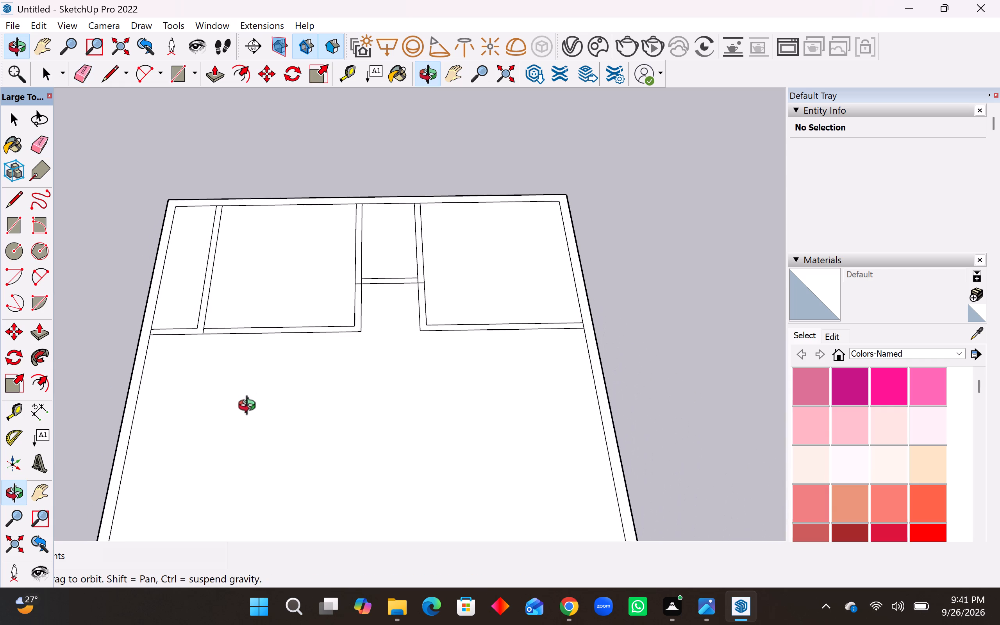
pyautogui.moveTo(250, 407); pyautogui.dragTo(247, 422, button='middle')
pyautogui.scroll(4, 311, 420)
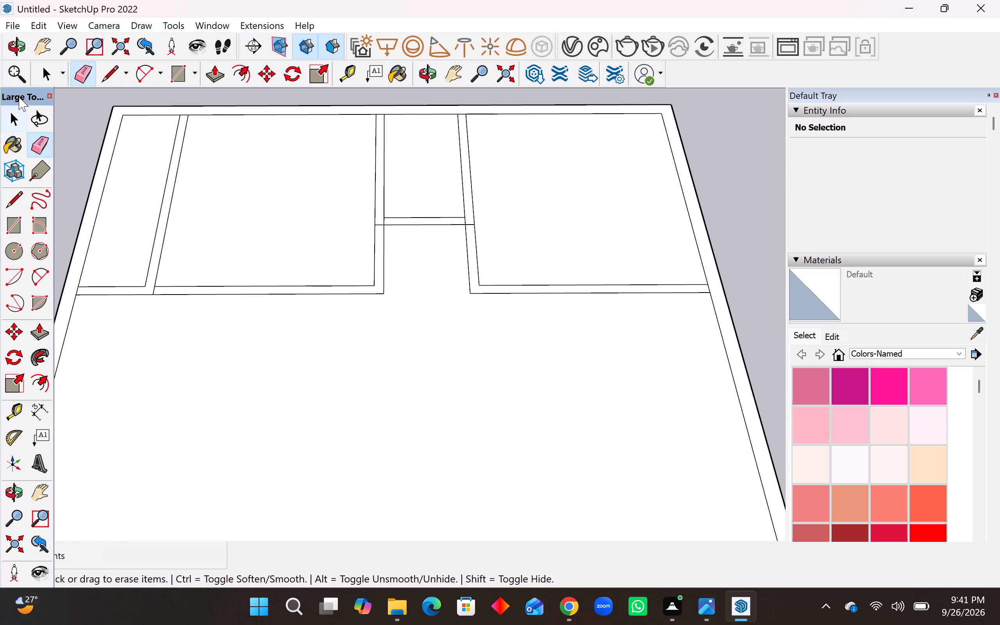
pyautogui.click(14, 414)
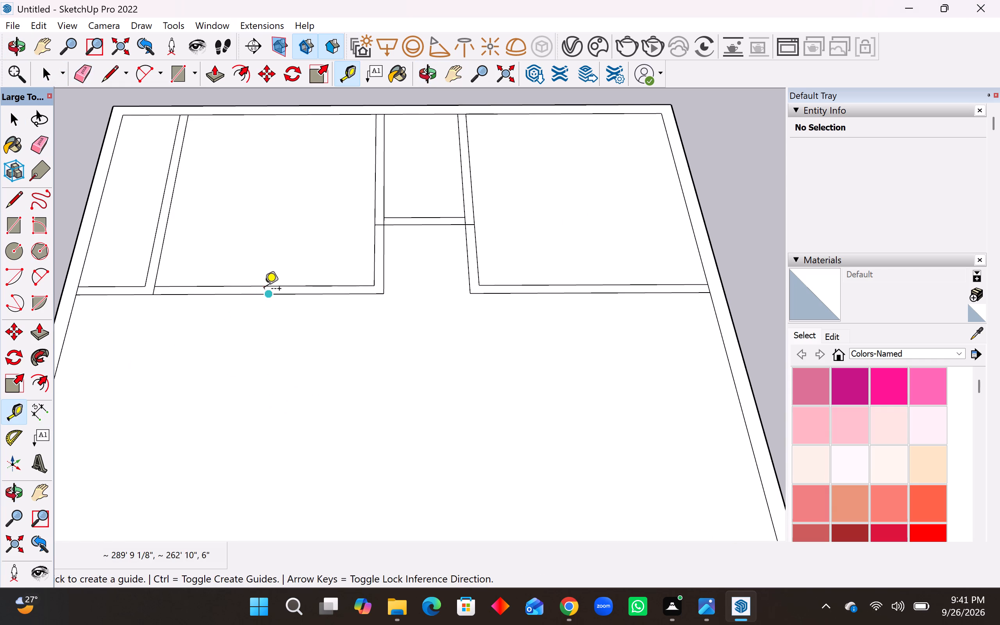
pyautogui.click(265, 289)
pyautogui.write('6"')
pyautogui.press('Return')
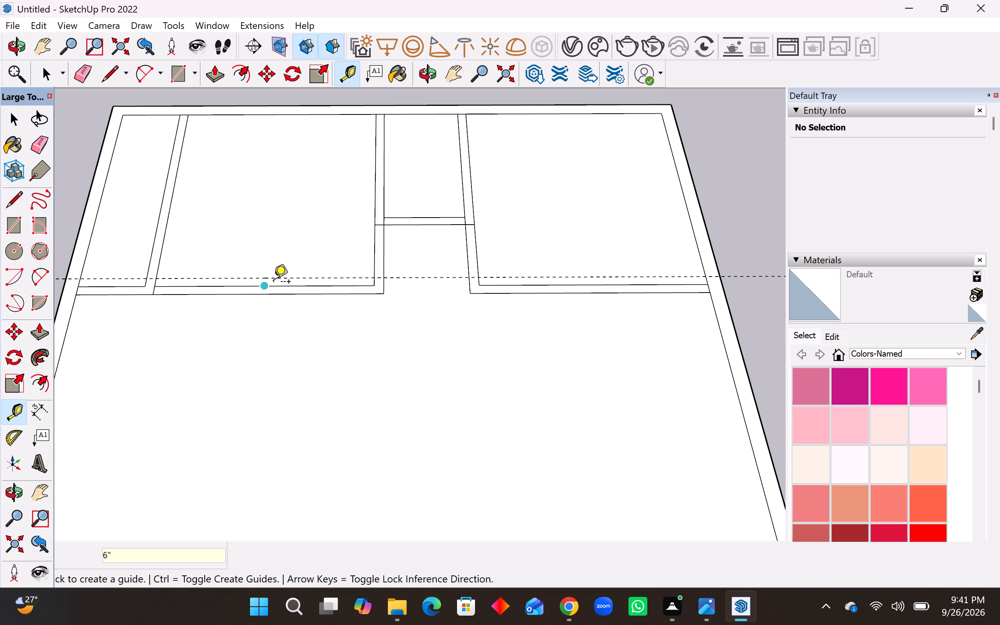
pyautogui.click(279, 279)
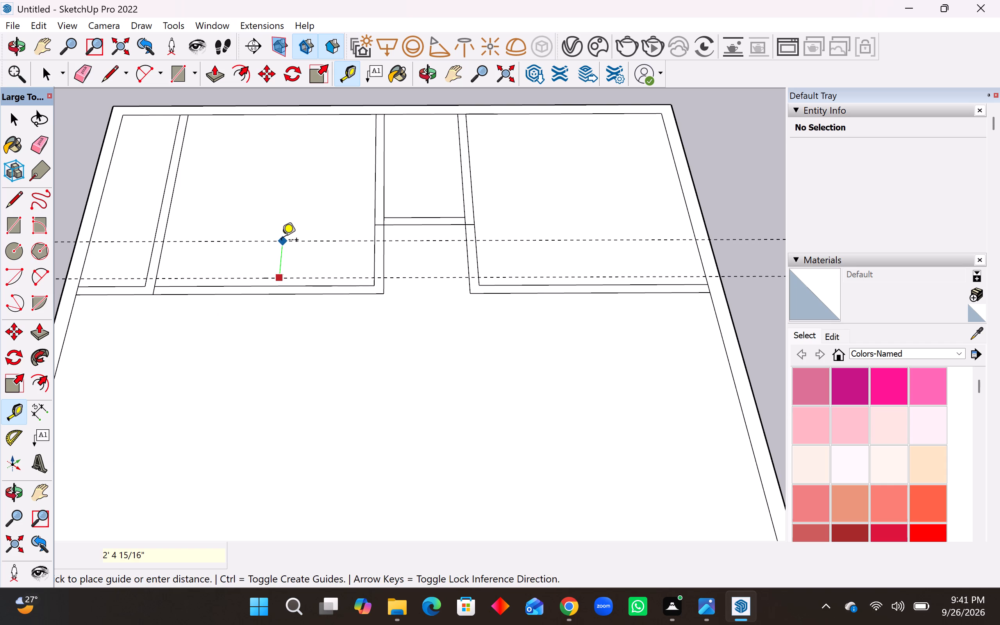
pyautogui.write("3'")
pyautogui.press('Return')
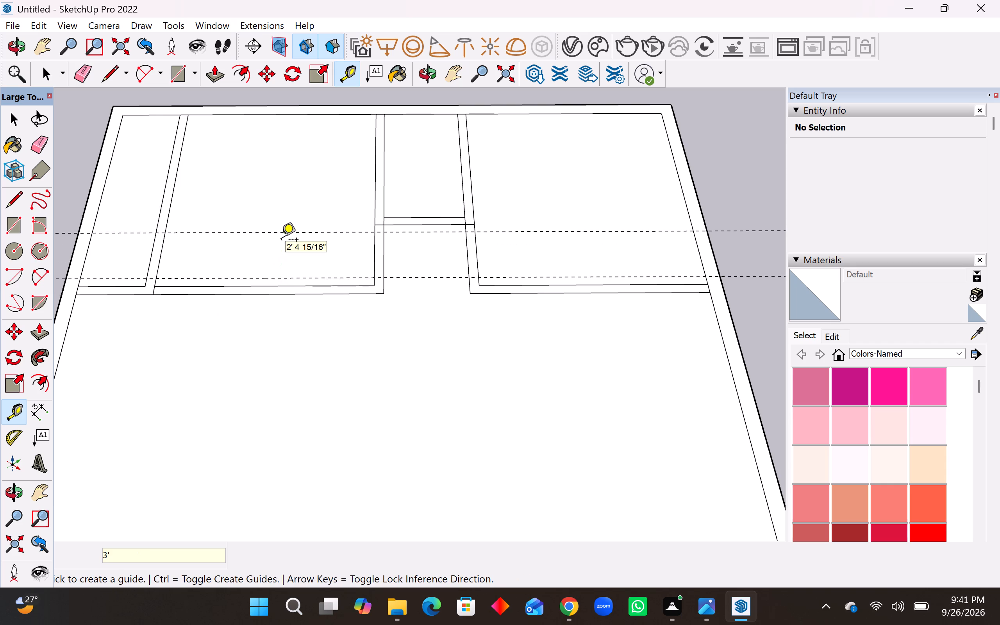
# Place lengthwise guides in the small central room, 2" from its left partition face and a further 2'6" across.
pyautogui.moveTo(328, 242); pyautogui.dragTo(332, 335, button='middle')
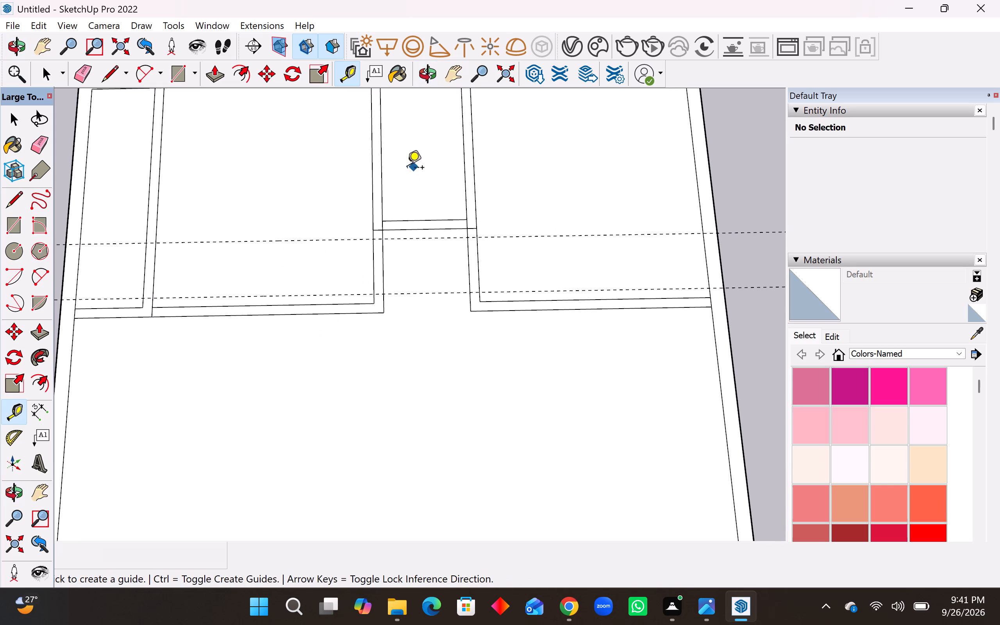
pyautogui.click(386, 184)
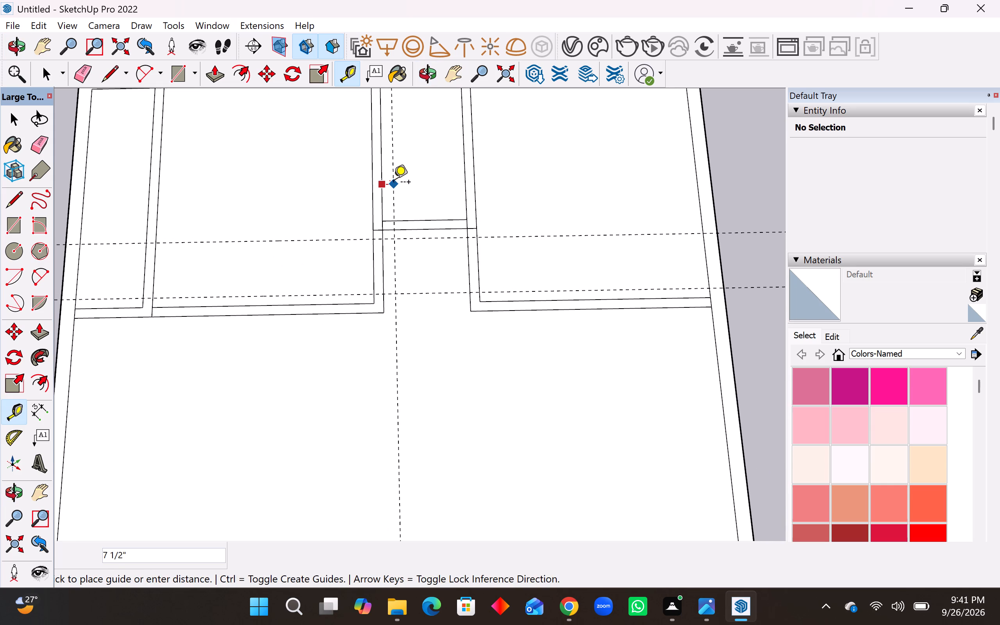
pyautogui.press('2')
pyautogui.hotkey('shift', '"')
pyautogui.press('Return')
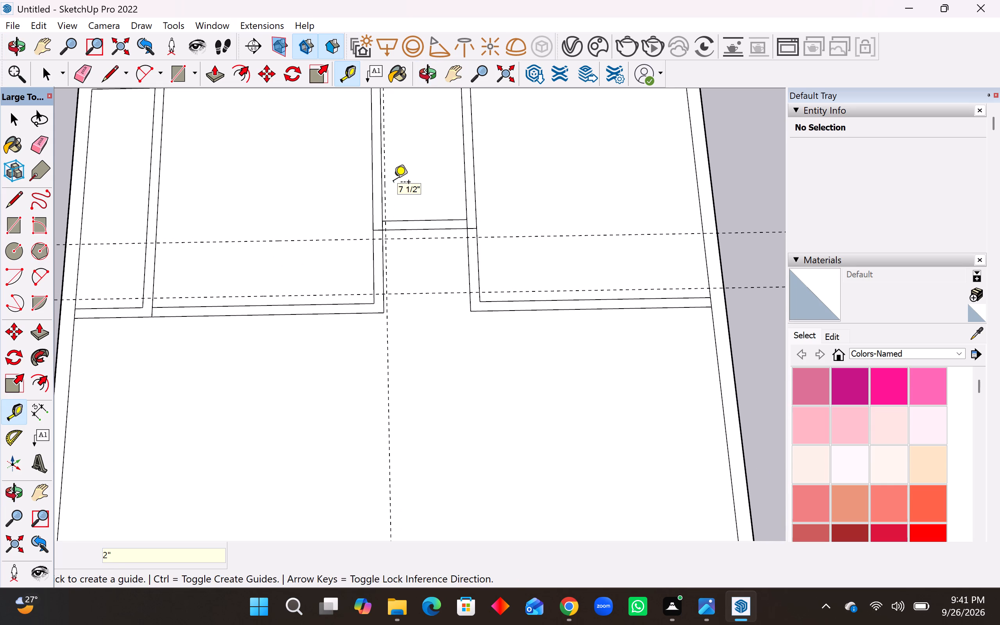
pyautogui.click(387, 184)
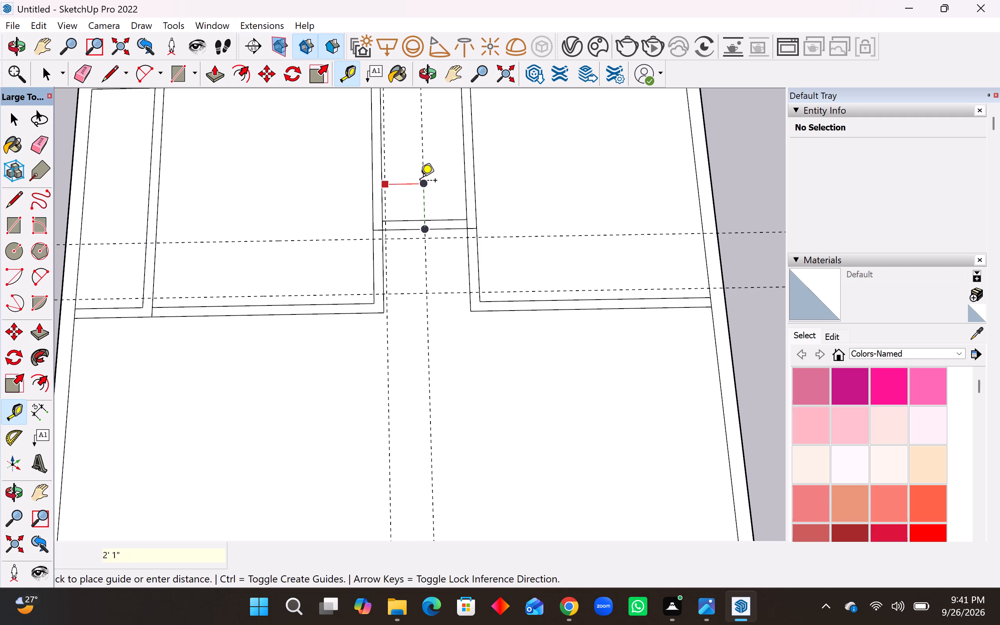
pyautogui.write('2\'6"')
pyautogui.press('Return')
# Draw a 2'6" × 6" door opening rectangle across the small central room's closing partition, between the lengthwise guides.
pyautogui.scroll(2, 449, 212)
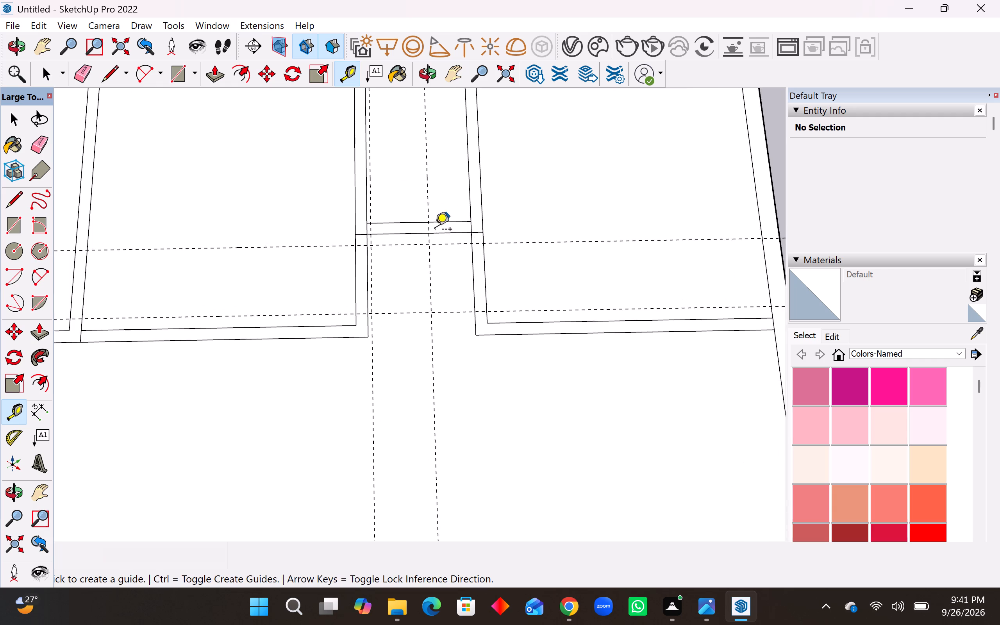
pyautogui.scroll(-3, 457, 250)
pyautogui.click(9, 224)
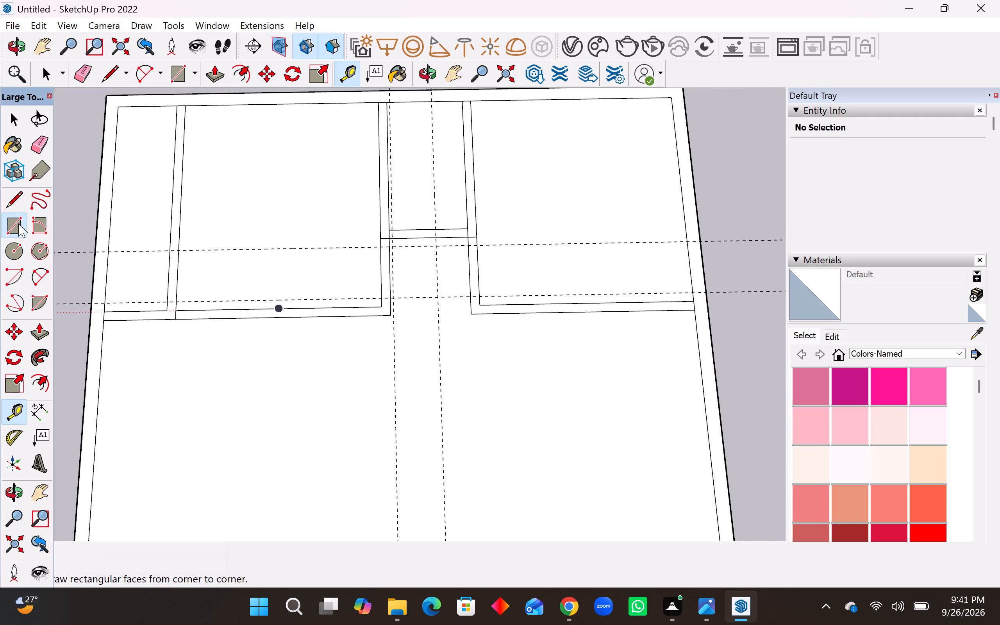
pyautogui.scroll(7, 445, 194)
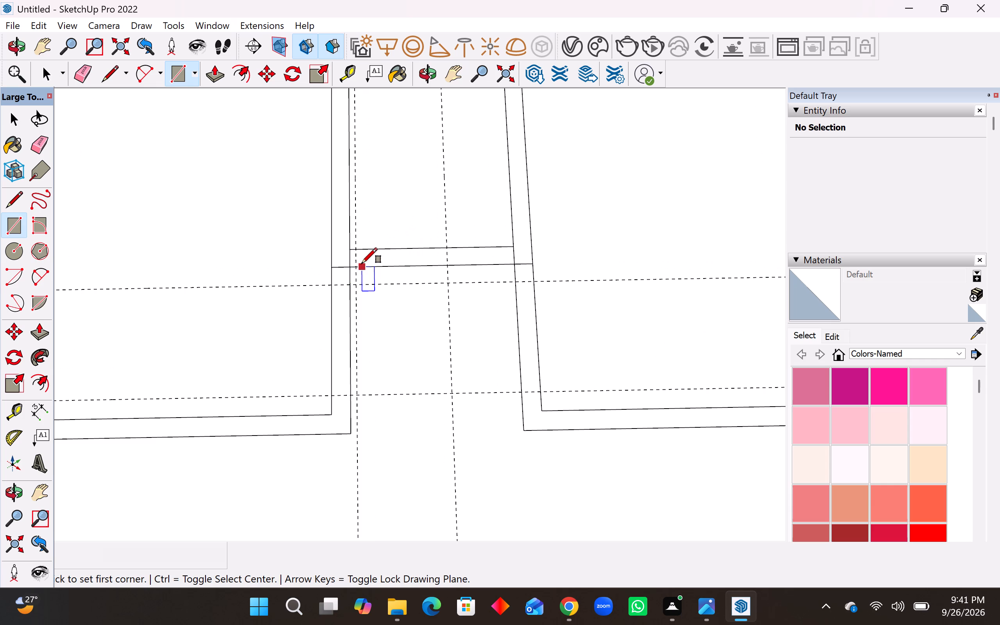
pyautogui.click(359, 263)
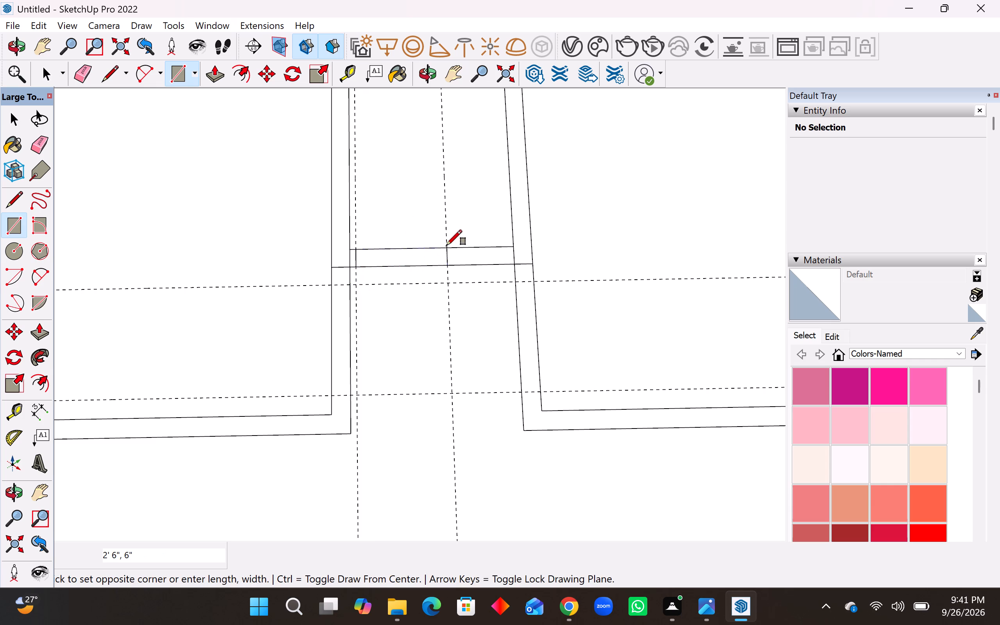
pyautogui.click(446, 245)
# Draw 3' × 6" door opening rectangles on the two central partitions and the leftmost partition, between the crosswise guides.
pyautogui.scroll(-4, 436, 239)
pyautogui.scroll(3, 491, 265)
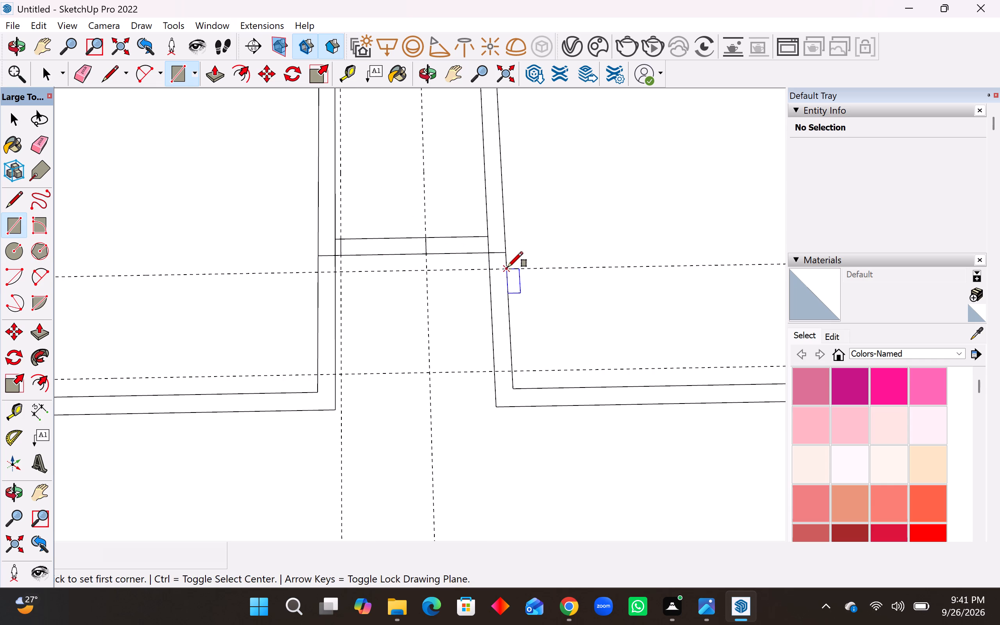
pyautogui.click(507, 267)
pyautogui.click(496, 372)
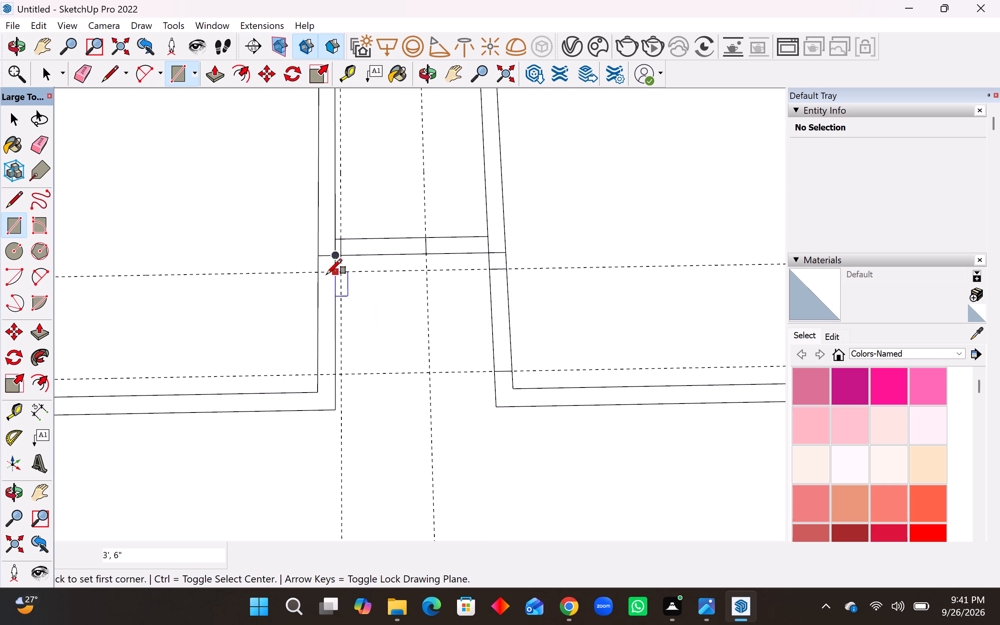
pyautogui.click(321, 272)
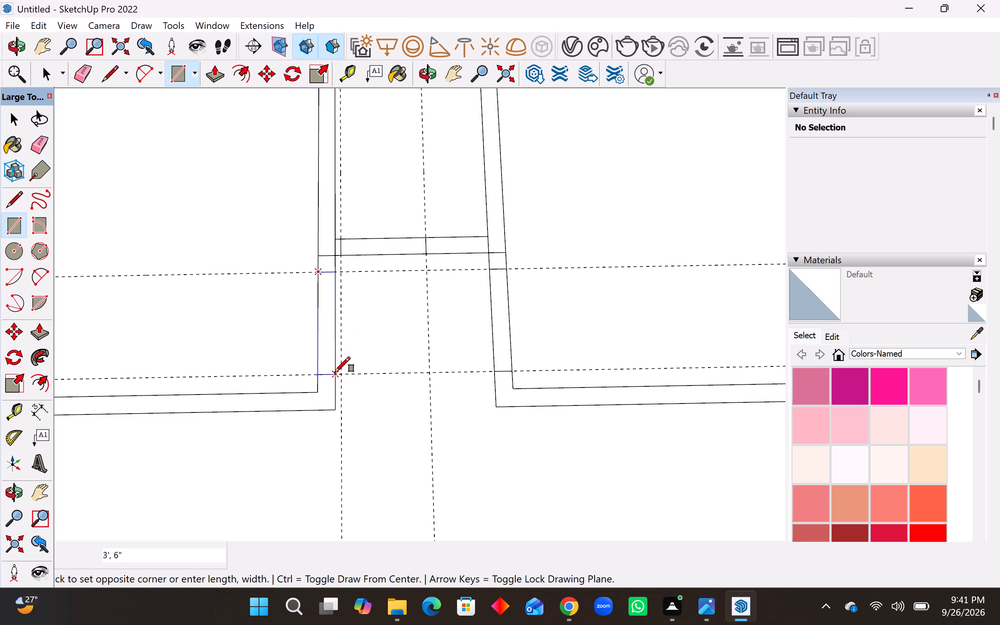
pyautogui.click(335, 372)
pyautogui.scroll(-9, 526, 334)
pyautogui.scroll(7, 164, 355)
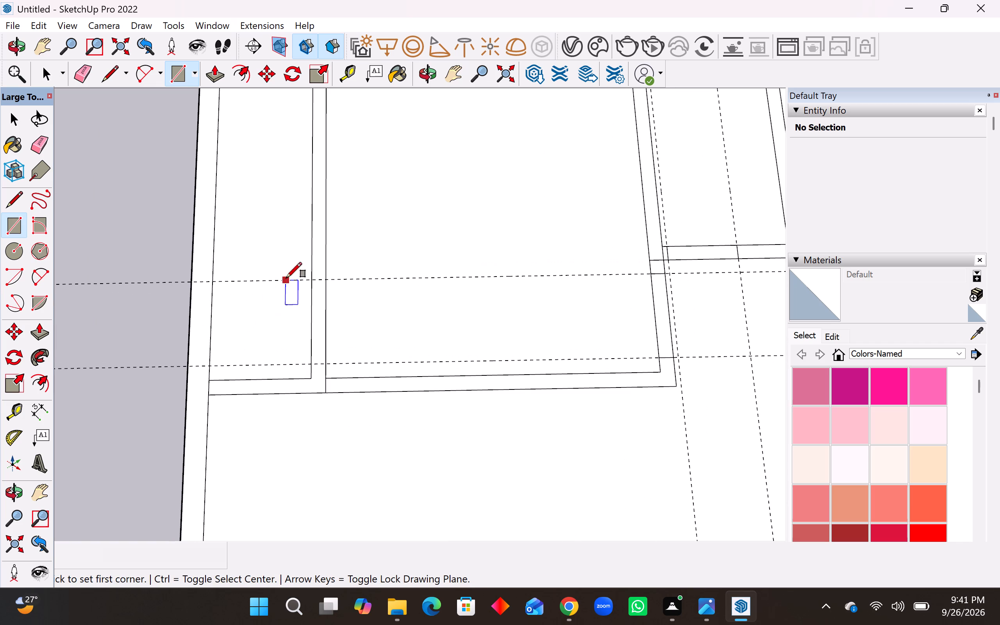
pyautogui.click(314, 279)
pyautogui.click(325, 361)
# Erase the two crosswise guides used for the door openings.
pyautogui.scroll(-9, 279, 309)
pyautogui.scroll(-3, 311, 298)
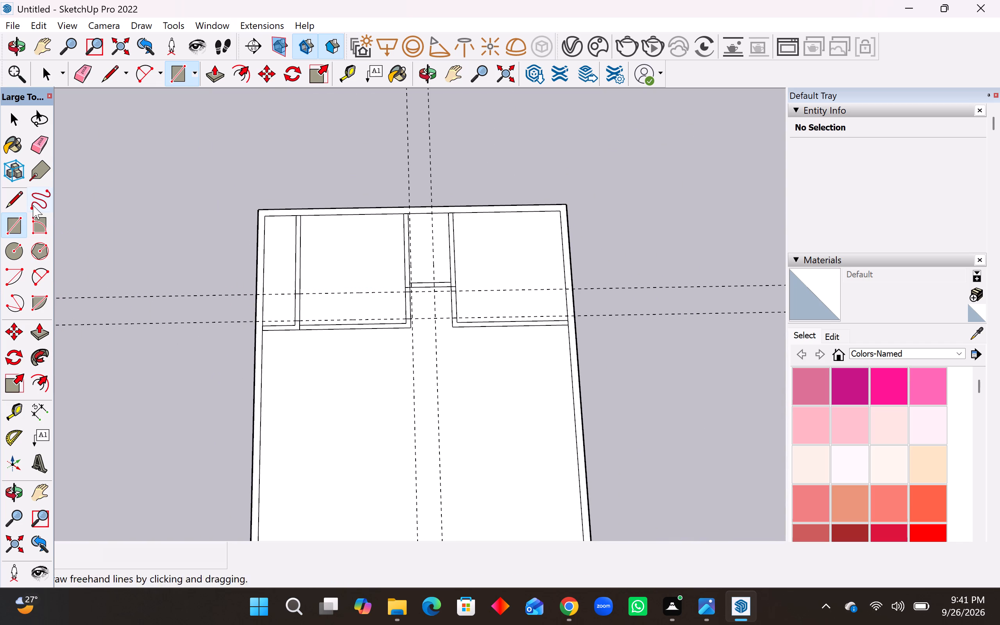
pyautogui.click(37, 150)
pyautogui.moveTo(137, 294); pyautogui.dragTo(138, 348)
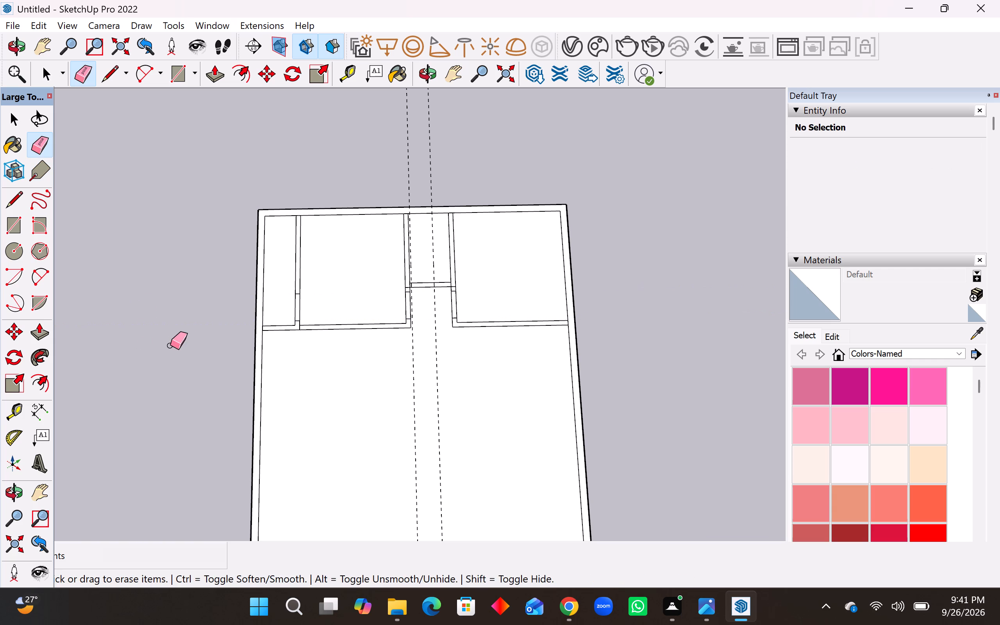
# Erase the partition edges within the four marked door openings, together with the two lengthwise guides.
pyautogui.moveTo(288, 309); pyautogui.dragTo(308, 305)
pyautogui.scroll(2, 443, 309)
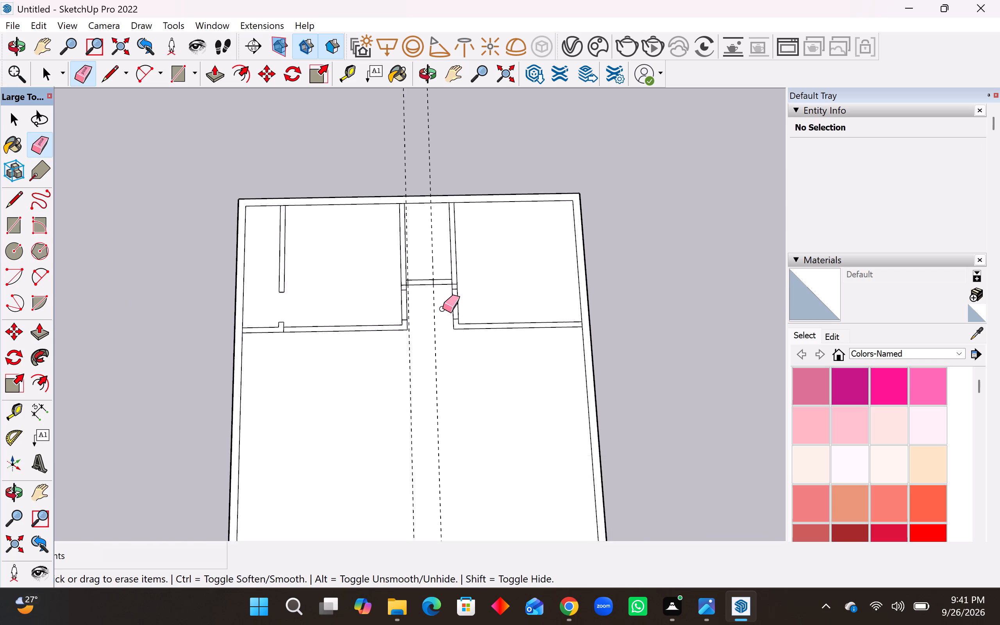
pyautogui.scroll(2, 443, 309)
pyautogui.moveTo(436, 303); pyautogui.dragTo(457, 300)
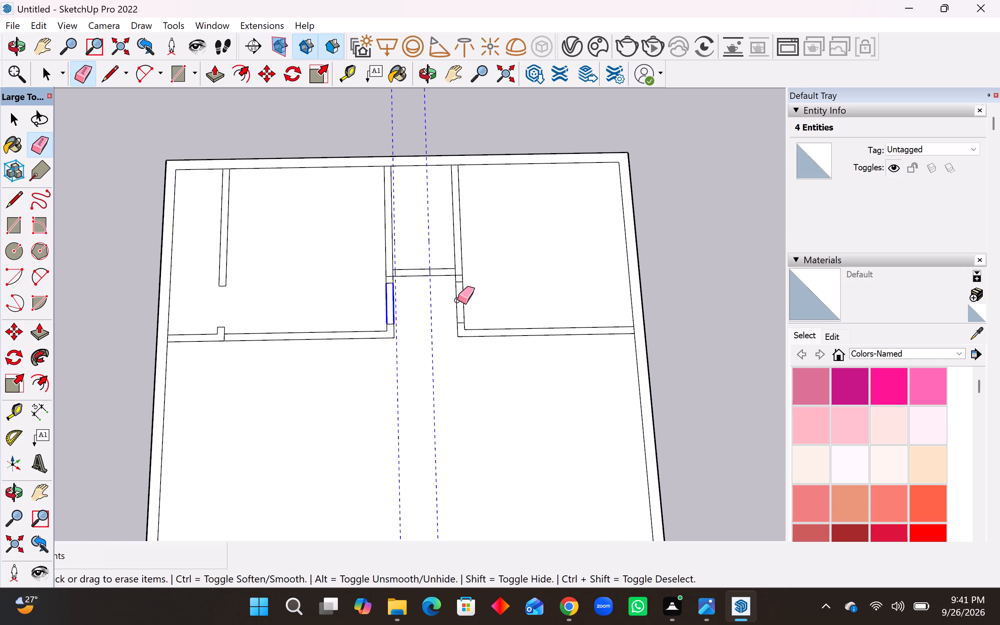
pyautogui.moveTo(457, 300); pyautogui.dragTo(491, 297)
pyautogui.moveTo(405, 264); pyautogui.dragTo(406, 291)
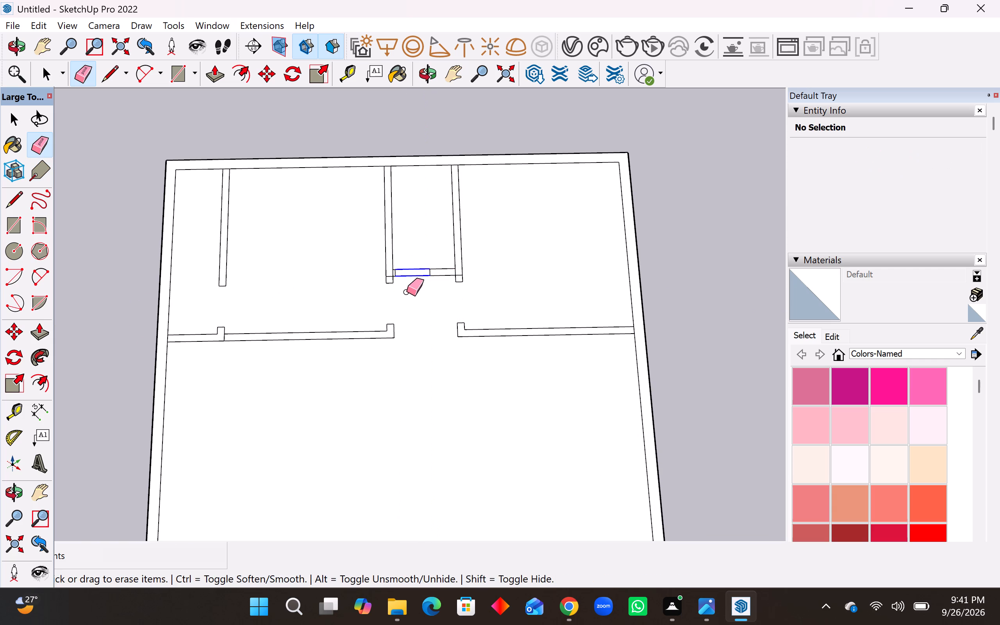
# Erase the line segments where the small central room's two side partitions meet the upper outer wall.
pyautogui.scroll(3, 458, 318)
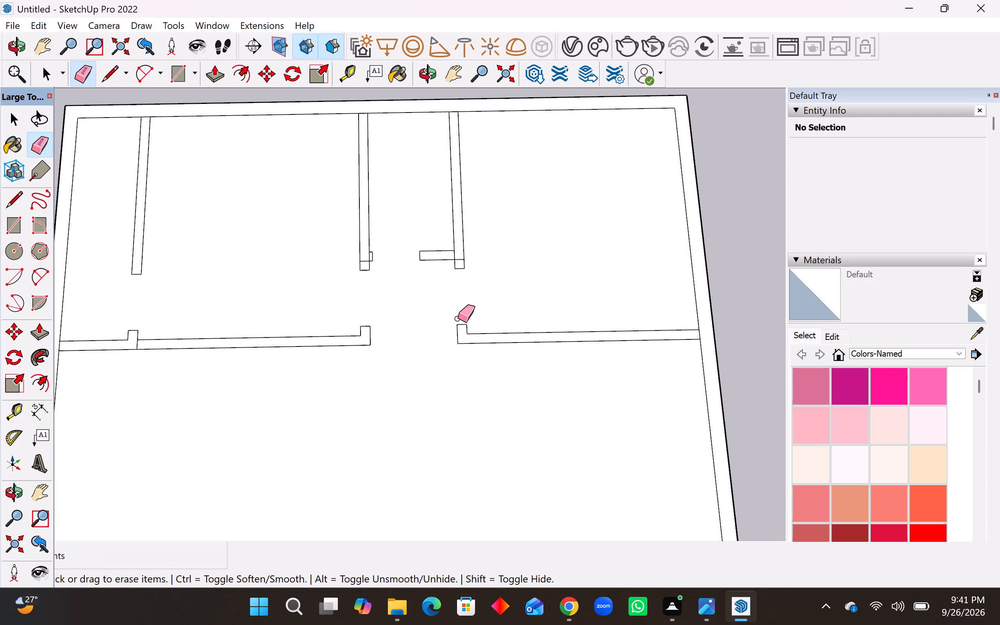
pyautogui.scroll(3, 451, 117)
pyautogui.moveTo(455, 105); pyautogui.dragTo(455, 111)
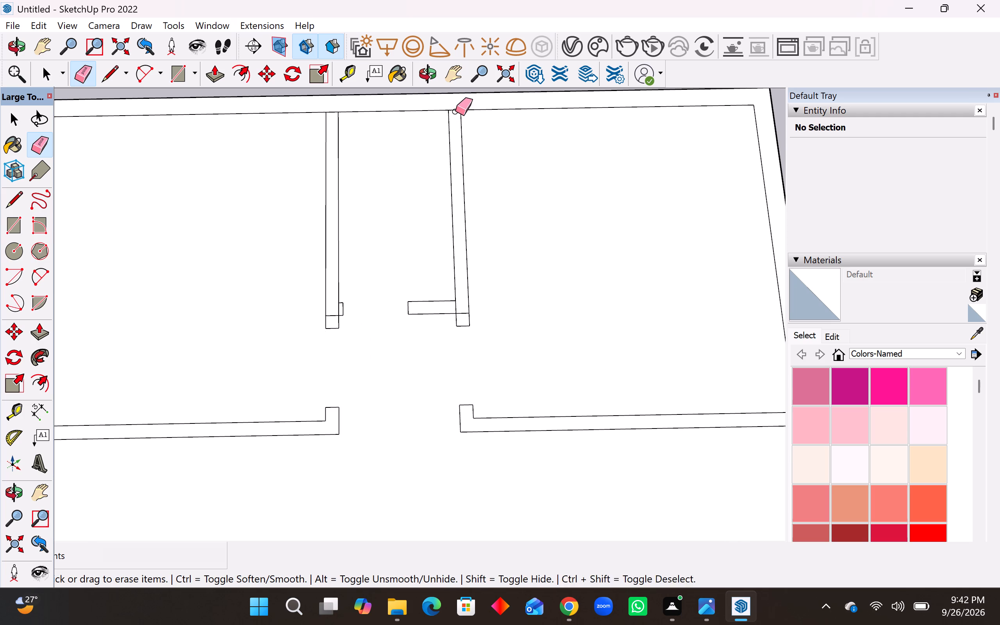
pyautogui.moveTo(455, 111); pyautogui.dragTo(455, 112)
pyautogui.moveTo(330, 107); pyautogui.dragTo(329, 120)
pyautogui.scroll(-5, 328, 177)
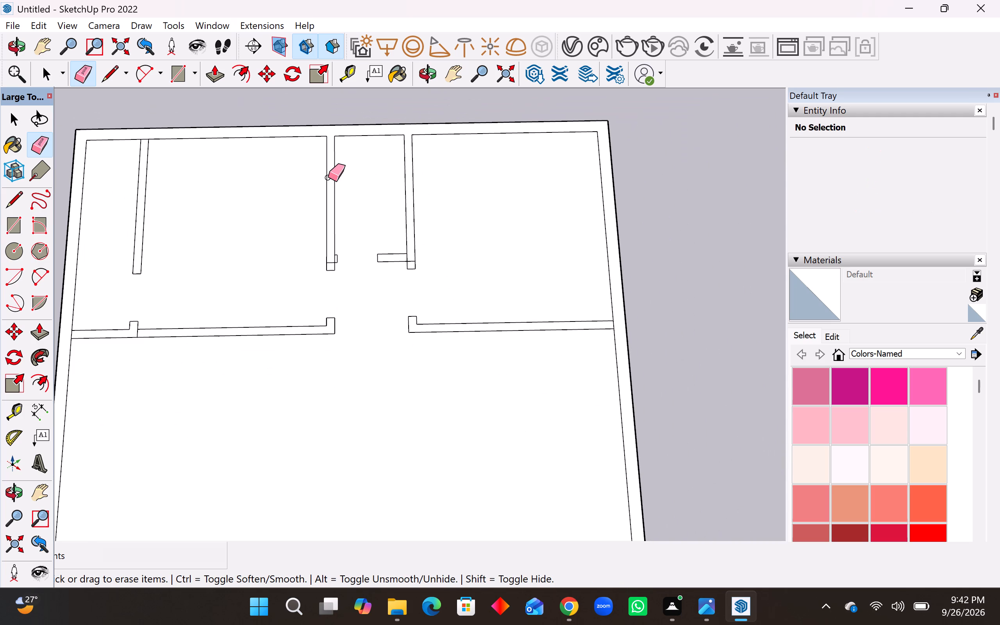
# Erase the inner wall line segments where the crosswise partitions meet the right and left outer walls.
pyautogui.scroll(-1, 328, 177)
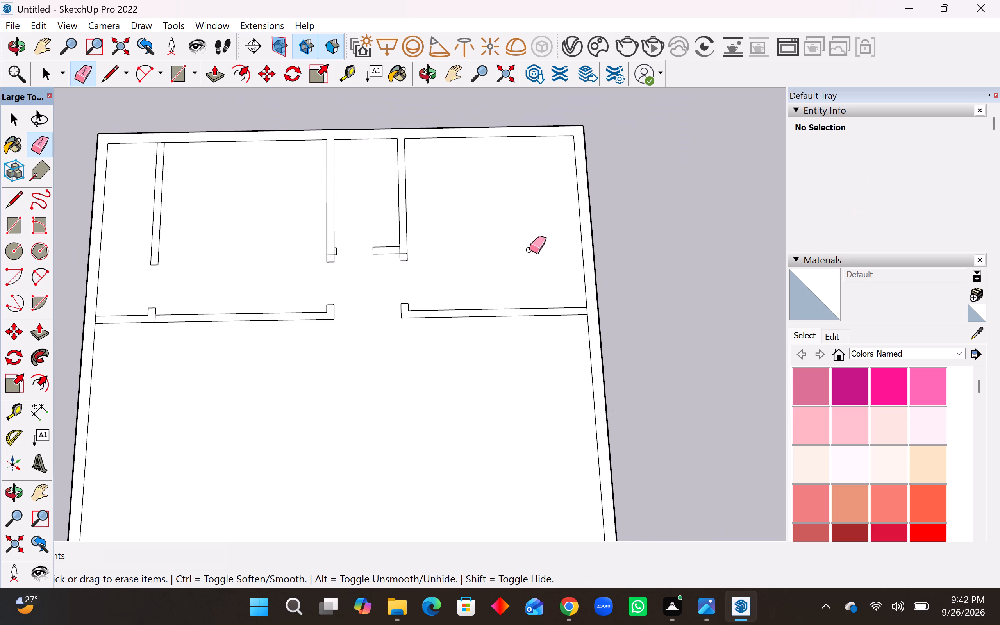
pyautogui.scroll(3, 571, 291)
pyautogui.moveTo(590, 319); pyautogui.dragTo(596, 318)
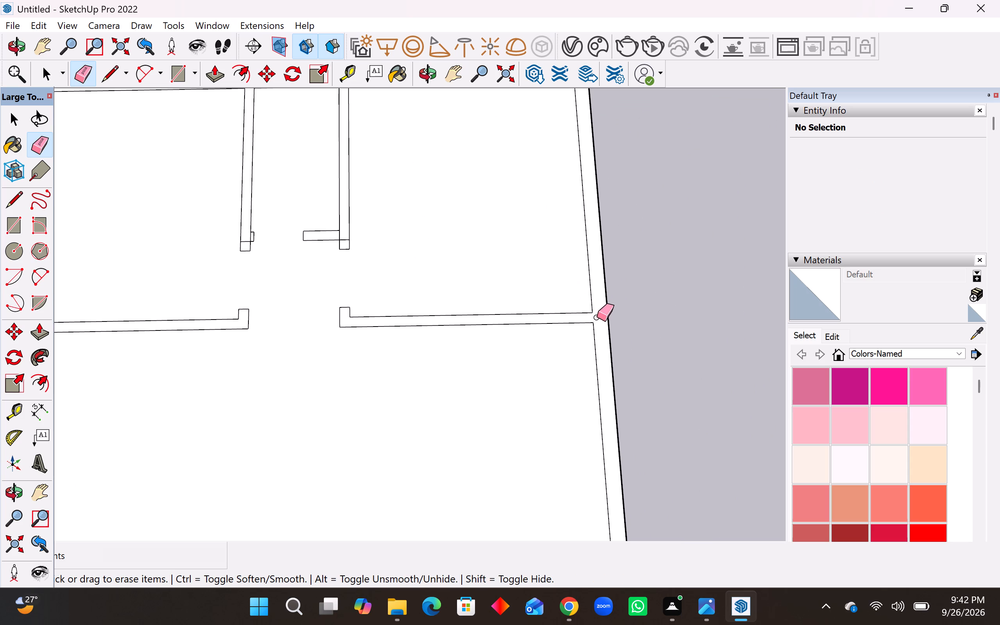
pyautogui.scroll(-6, 598, 315)
pyautogui.scroll(5, 200, 322)
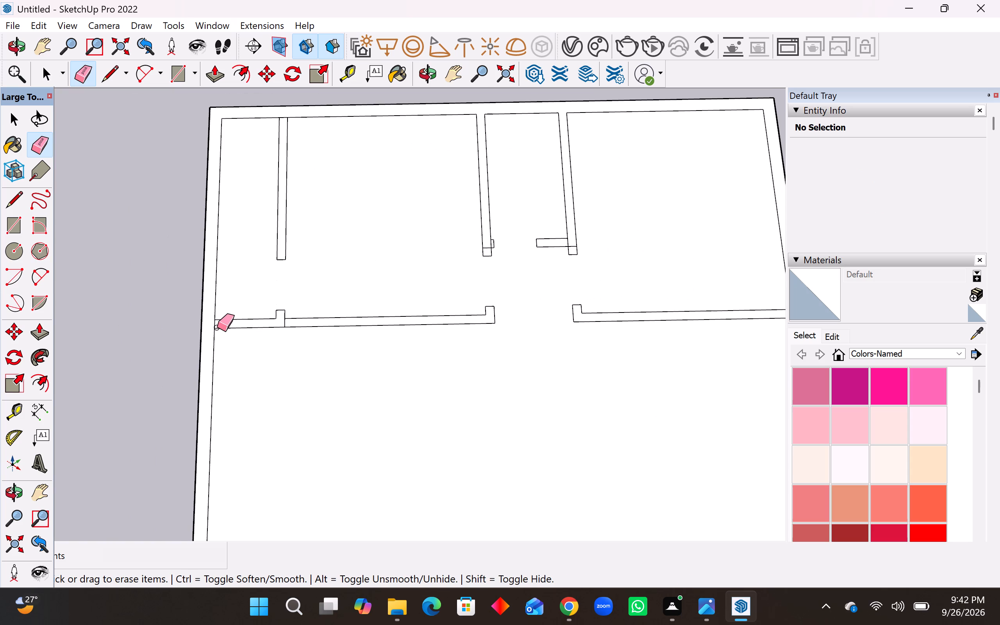
pyautogui.moveTo(216, 325); pyautogui.dragTo(225, 324)
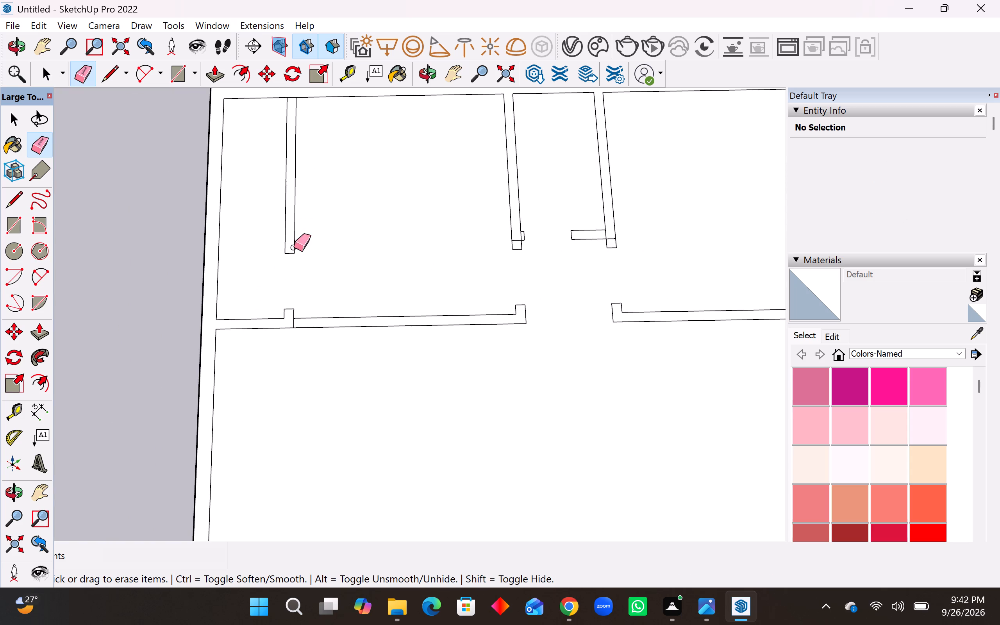
# Erase the line segments closing the leftmost upper partition at the outer wall and its stub at the crosswise partition.
pyautogui.scroll(-3, 299, 308)
pyautogui.scroll(2, 282, 141)
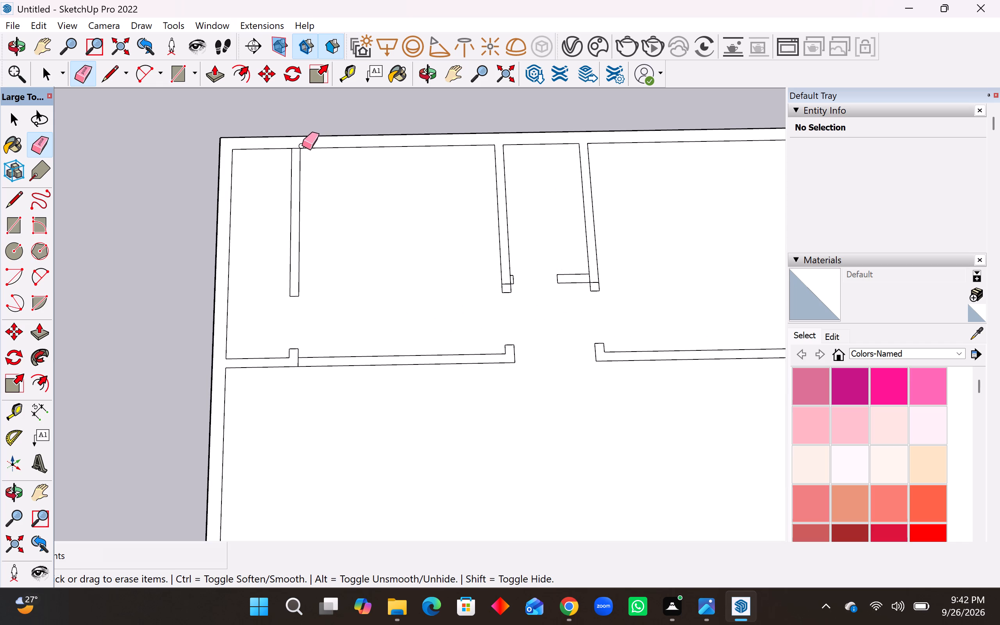
pyautogui.moveTo(297, 146); pyautogui.dragTo(296, 153)
pyautogui.scroll(-4, 273, 280)
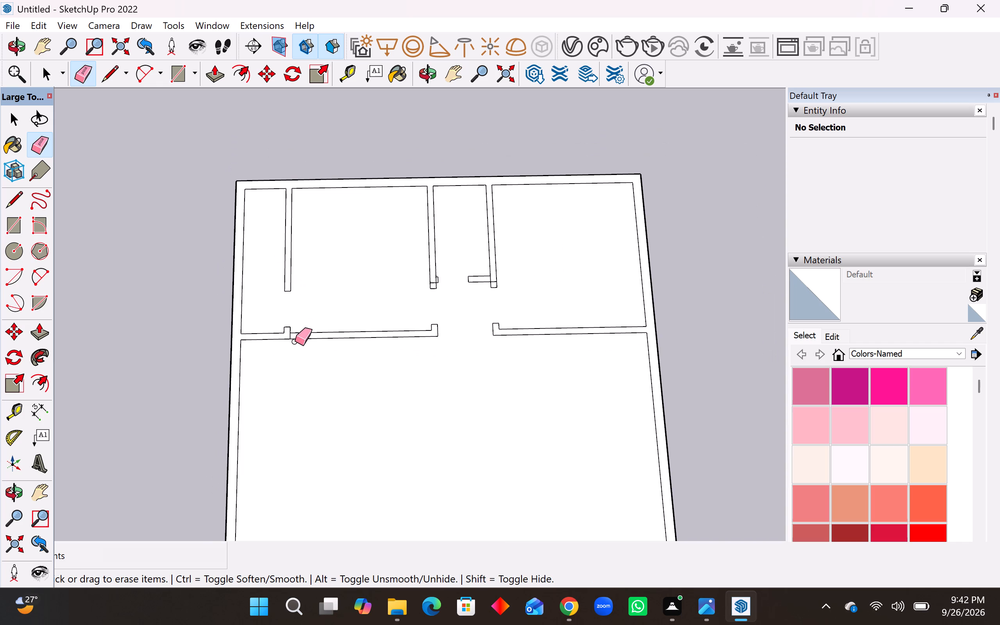
pyautogui.scroll(2, 298, 348)
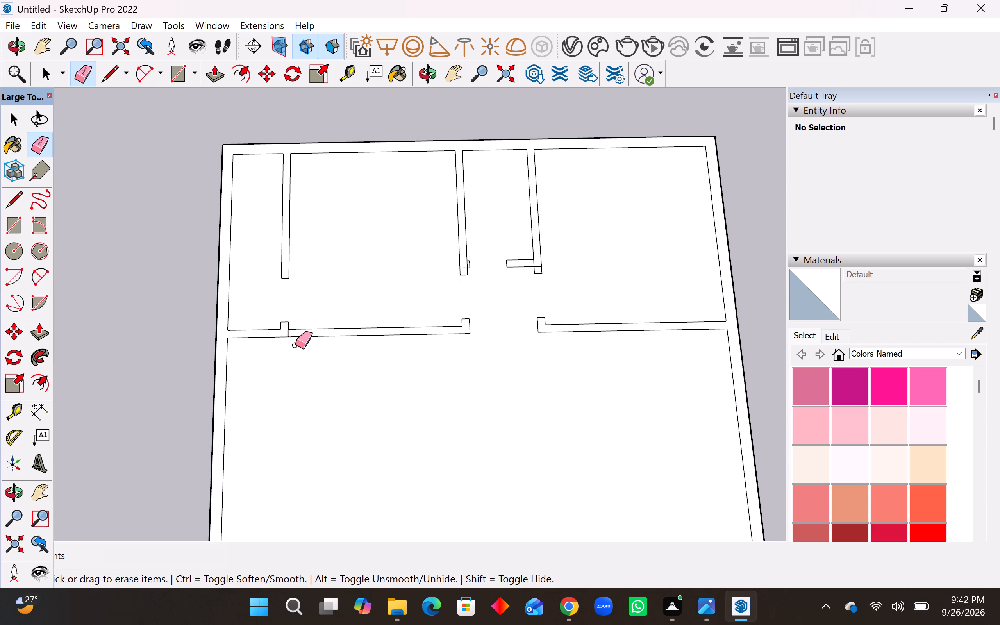
pyautogui.scroll(3, 295, 345)
pyautogui.moveTo(281, 327); pyautogui.dragTo(286, 327)
pyautogui.scroll(-7, 251, 356)
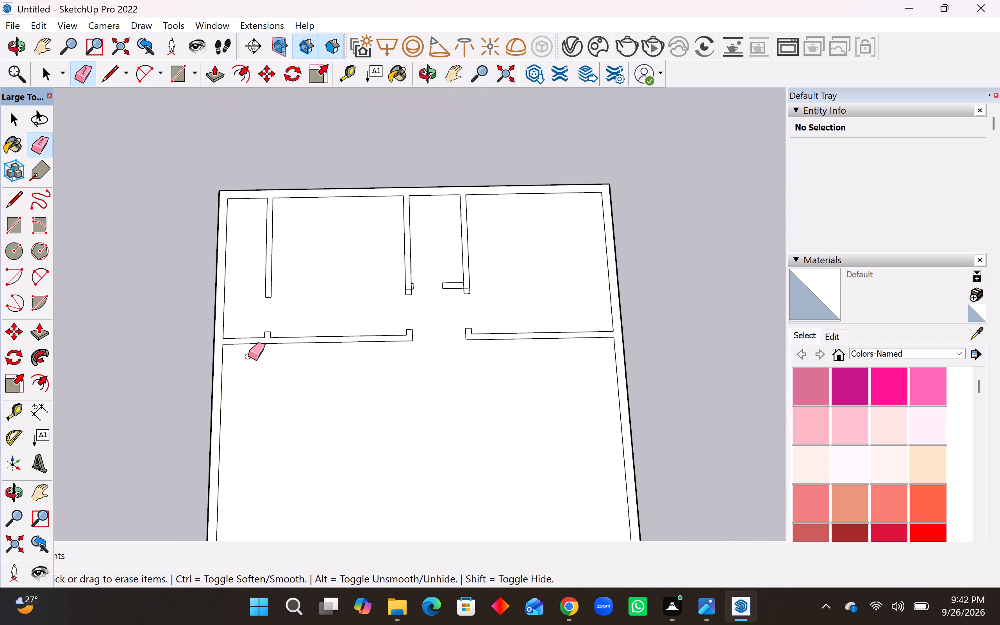
# Erase the overlapping line segments at the lower ends of the small central room's two side partitions.
pyautogui.scroll(10, 503, 263)
pyautogui.moveTo(398, 307); pyautogui.dragTo(401, 306)
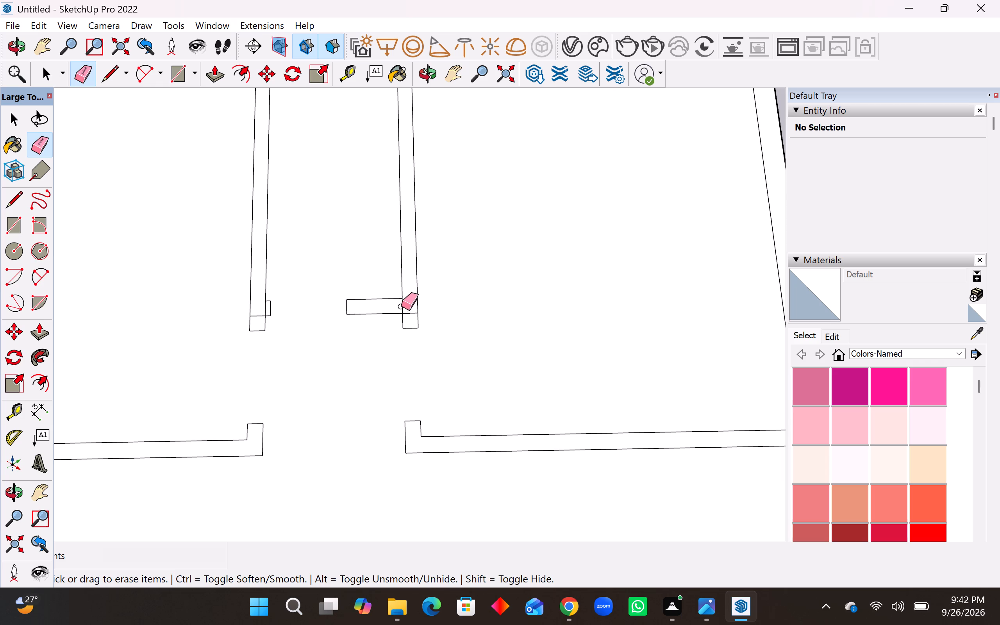
pyautogui.moveTo(401, 306); pyautogui.dragTo(409, 317)
pyautogui.moveTo(257, 311); pyautogui.dragTo(265, 308)
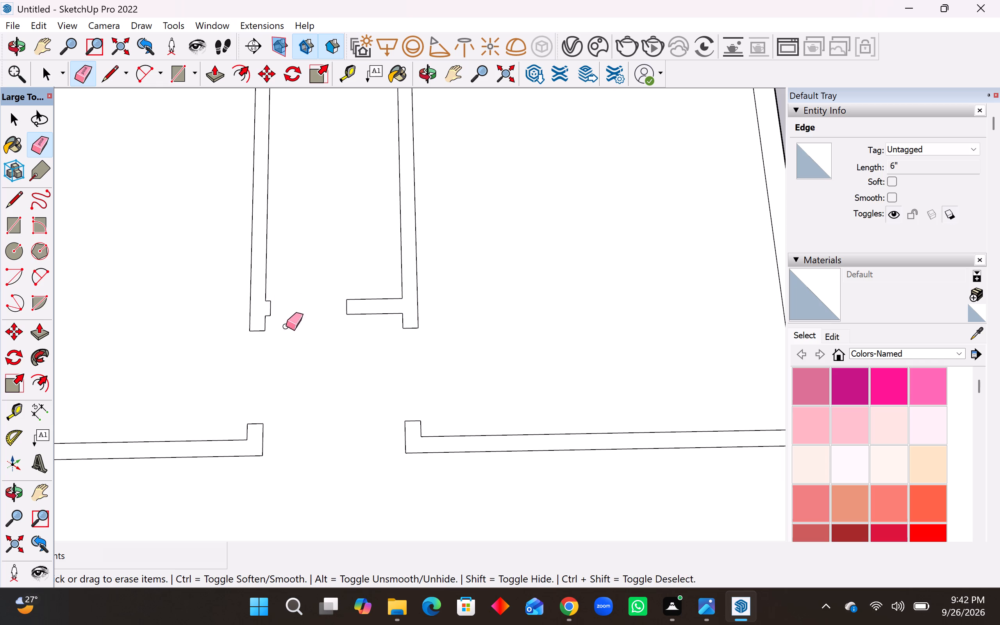
pyautogui.scroll(-4, 300, 346)
pyautogui.scroll(-7, 514, 291)
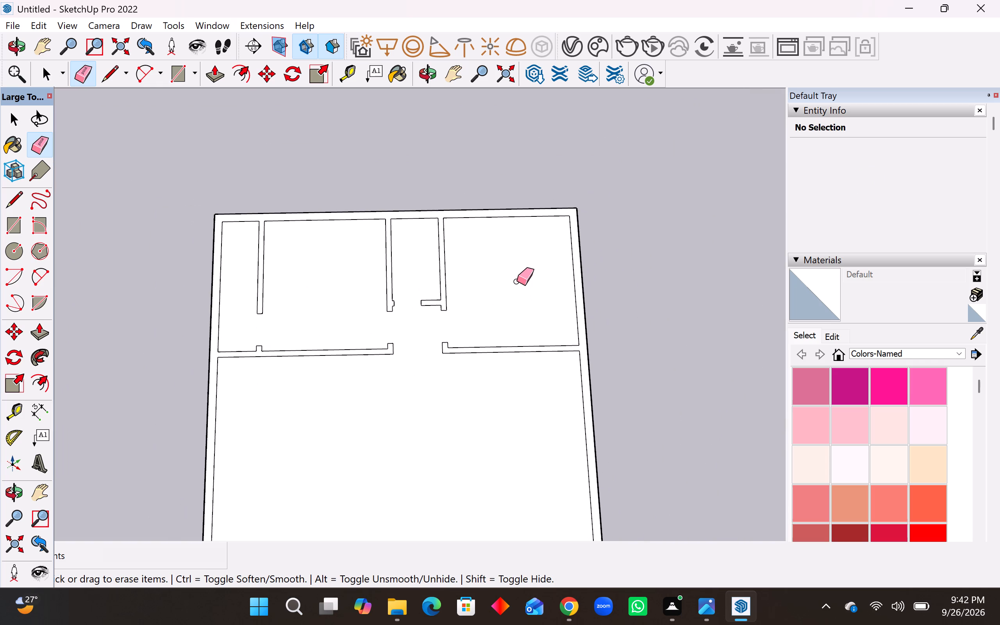
pyautogui.scroll(-1, 517, 281)
pyautogui.scroll(-4, 486, 320)
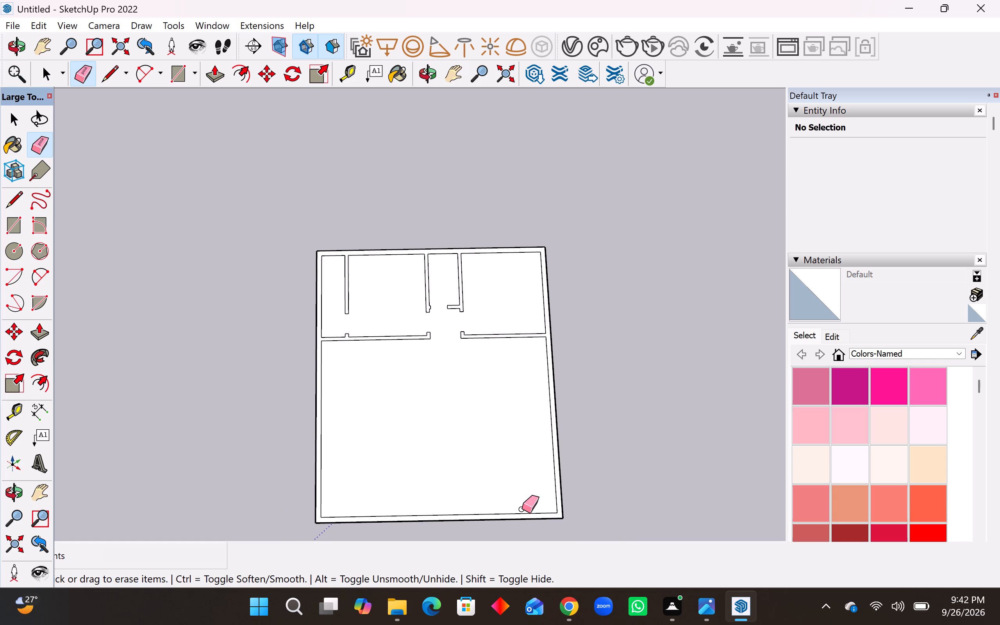
pyautogui.scroll(4, 523, 512)
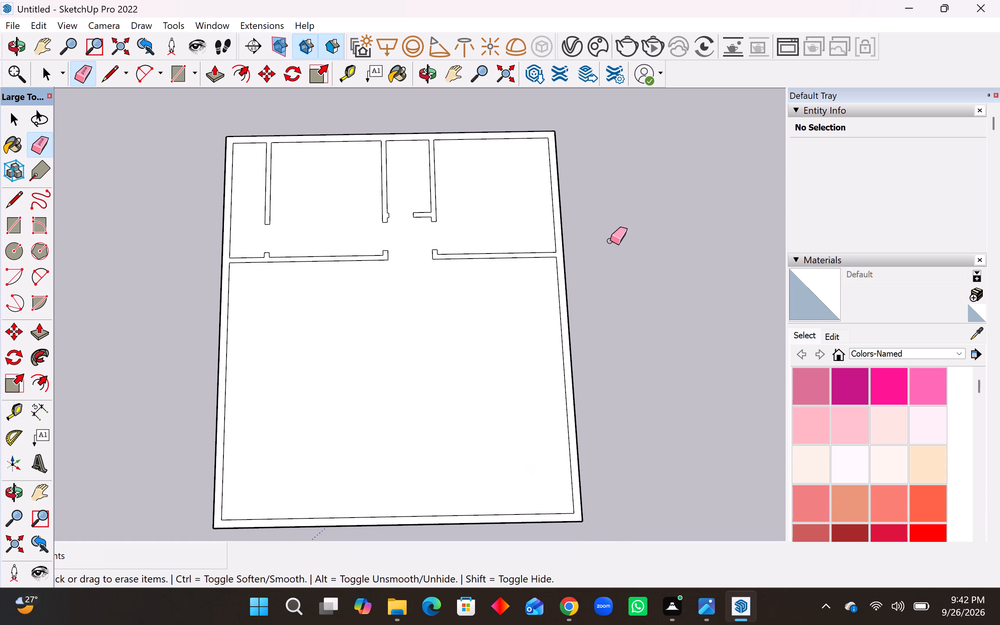
pyautogui.press('space')
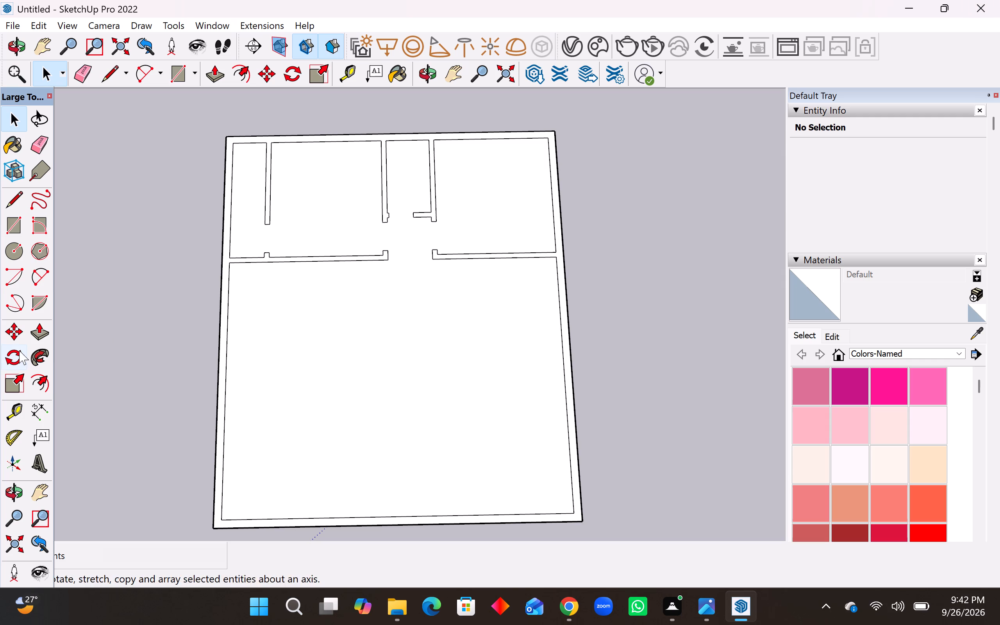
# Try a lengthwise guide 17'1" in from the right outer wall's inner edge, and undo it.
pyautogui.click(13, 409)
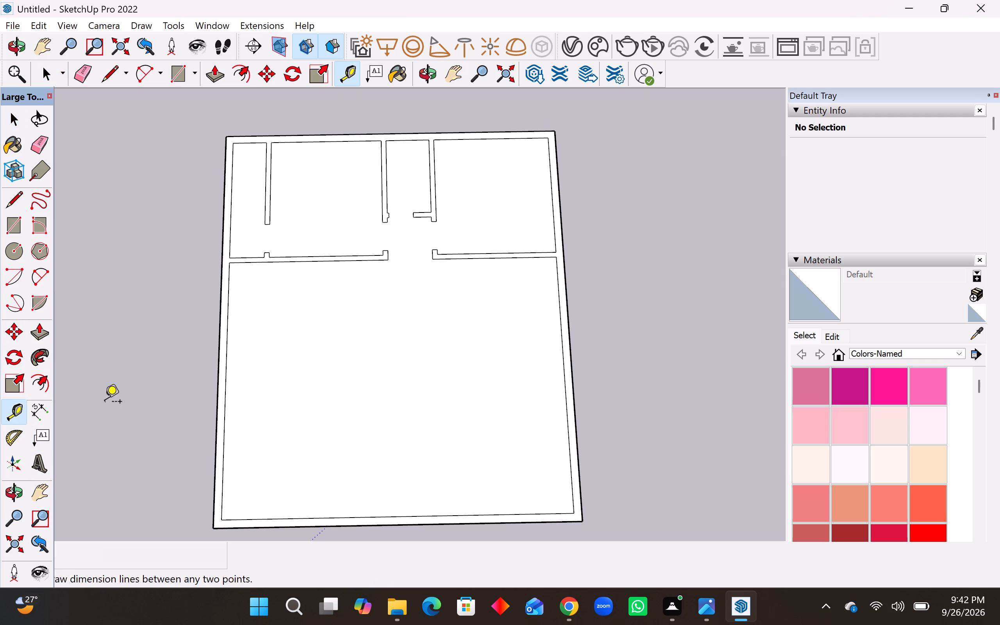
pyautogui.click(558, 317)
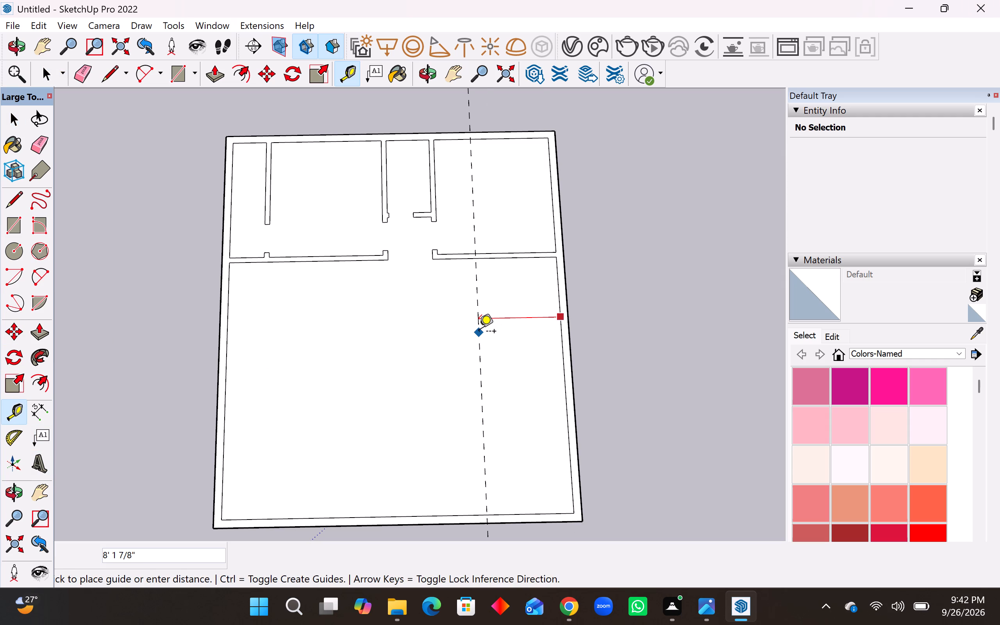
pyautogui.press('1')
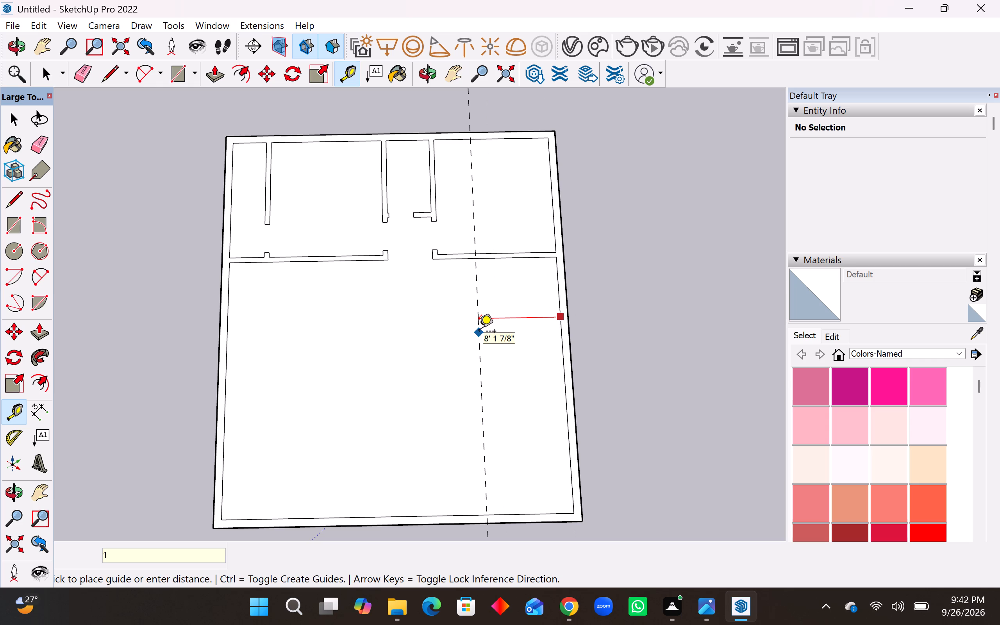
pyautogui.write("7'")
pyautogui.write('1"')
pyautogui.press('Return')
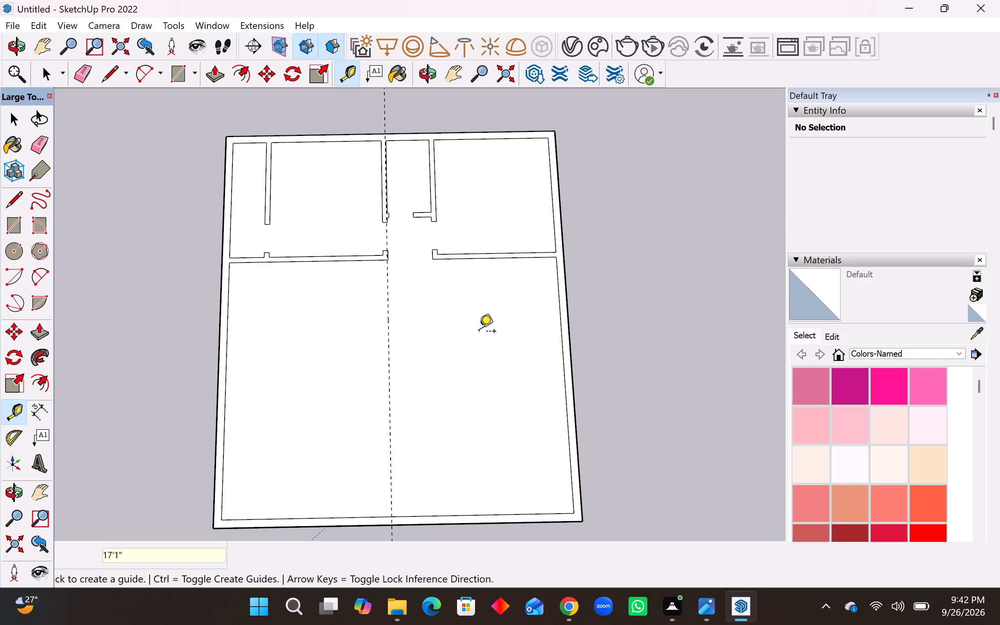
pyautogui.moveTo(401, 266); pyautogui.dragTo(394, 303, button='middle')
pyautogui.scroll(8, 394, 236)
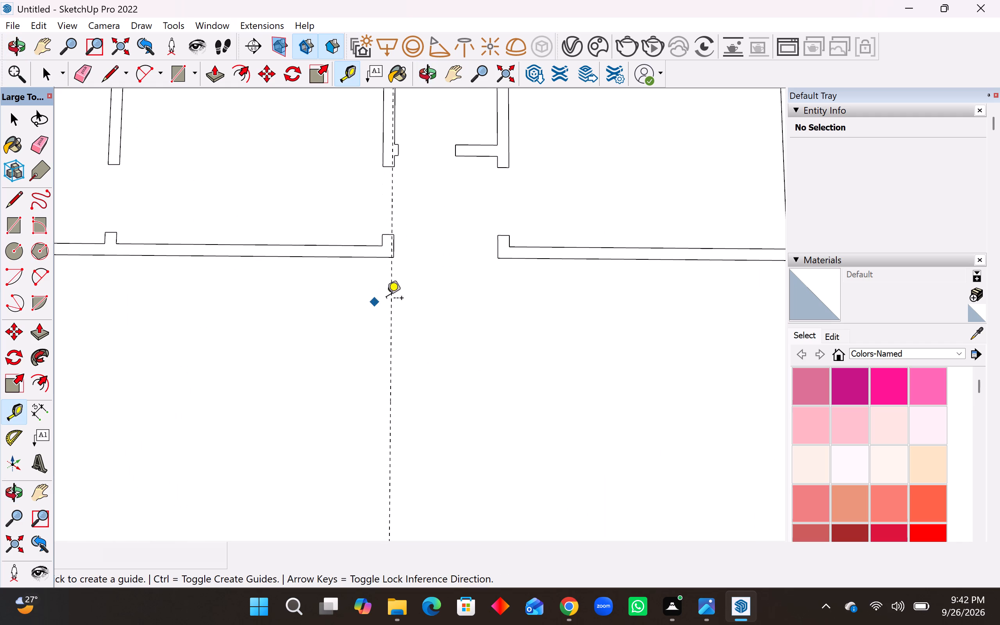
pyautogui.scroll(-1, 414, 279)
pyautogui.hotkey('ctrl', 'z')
# Place lengthwise guides 17' in from the right outer wall's inner edge, at the crosswise partition's end, and 6" farther left.
pyautogui.scroll(-4, 374, 270)
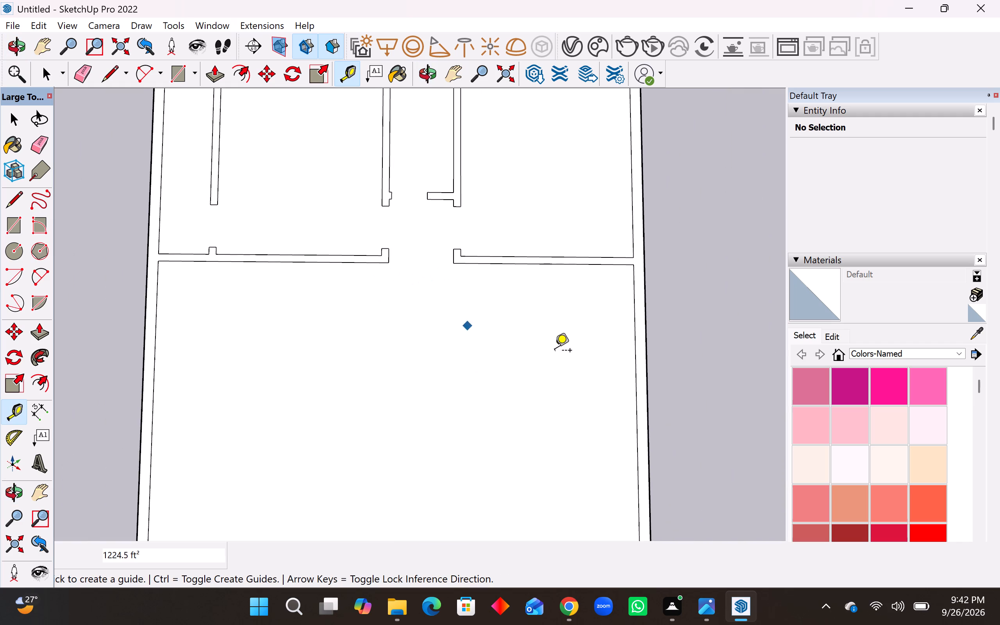
pyautogui.moveTo(555, 352); pyautogui.dragTo(568, 301, button='middle')
pyautogui.click(638, 321)
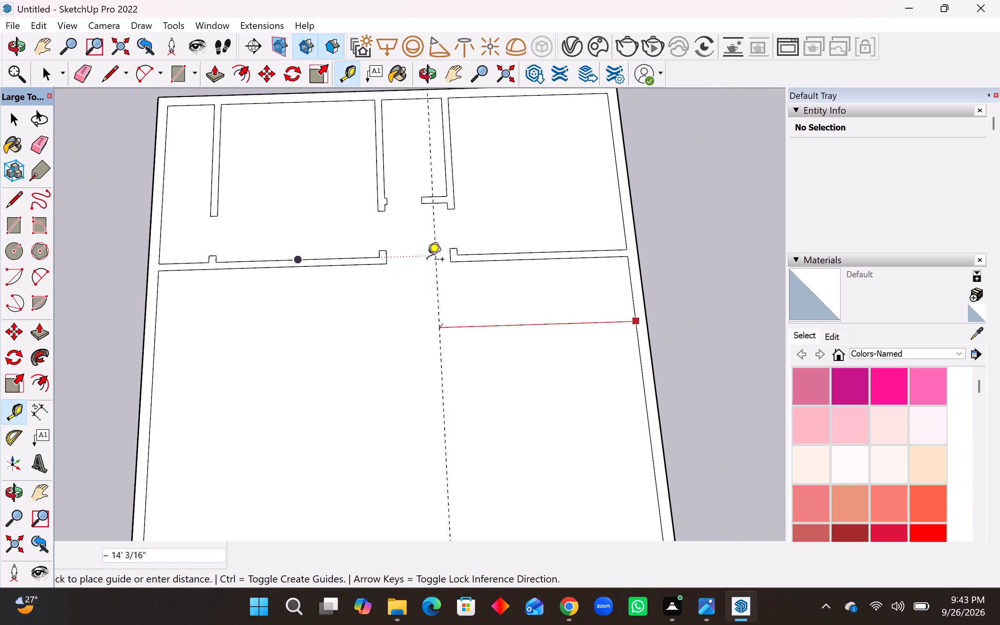
pyautogui.click(388, 262)
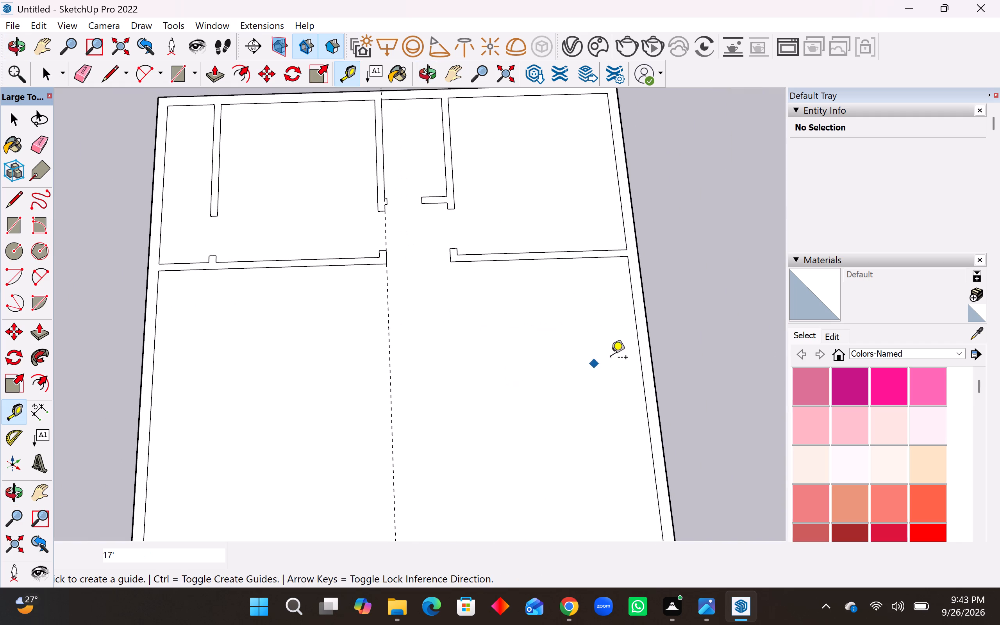
pyautogui.click(387, 344)
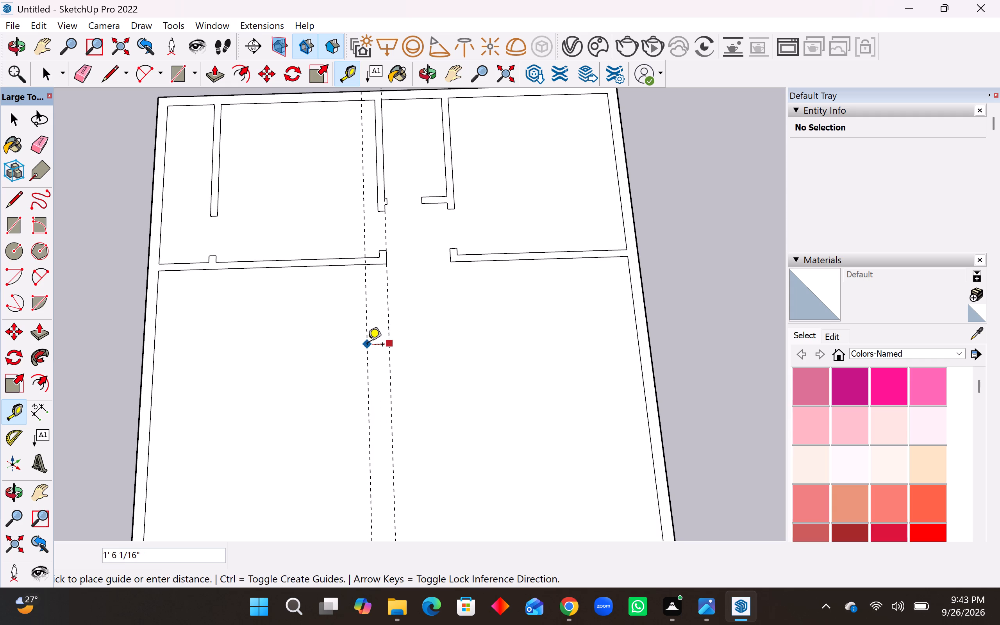
pyautogui.write('6"')
pyautogui.press('Return')
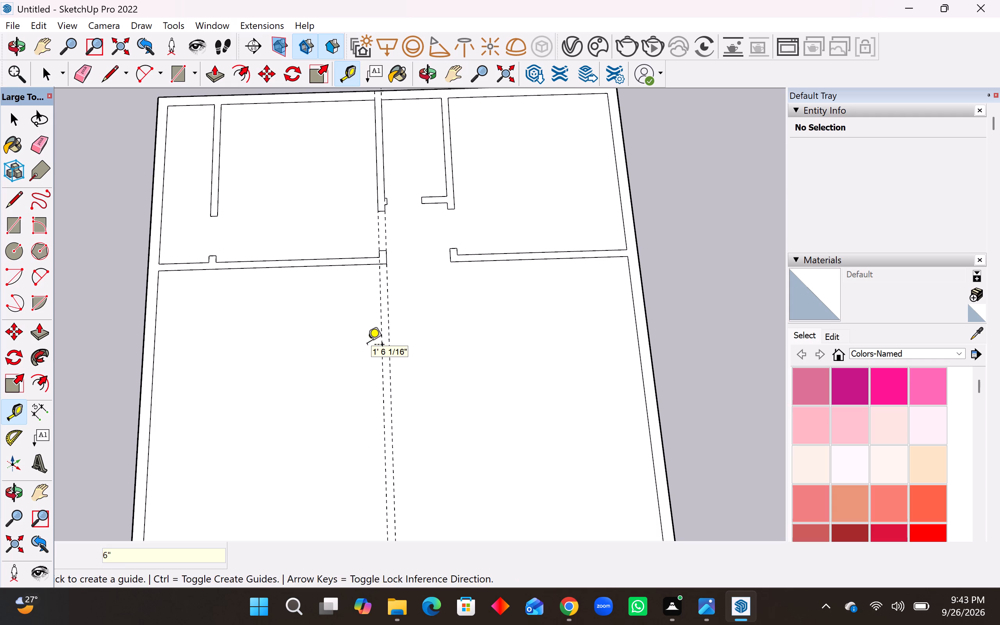
# Place crosswise guides 12' below the right crosswise partition's lower edge and another 6" beyond it.
pyautogui.click(532, 262)
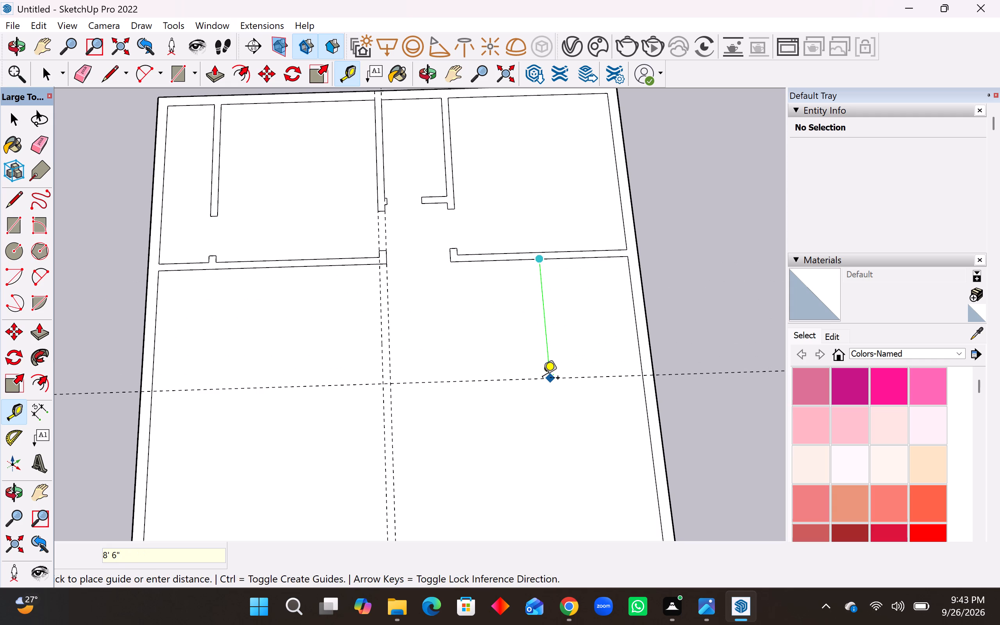
pyautogui.write("12'")
pyautogui.press('Return')
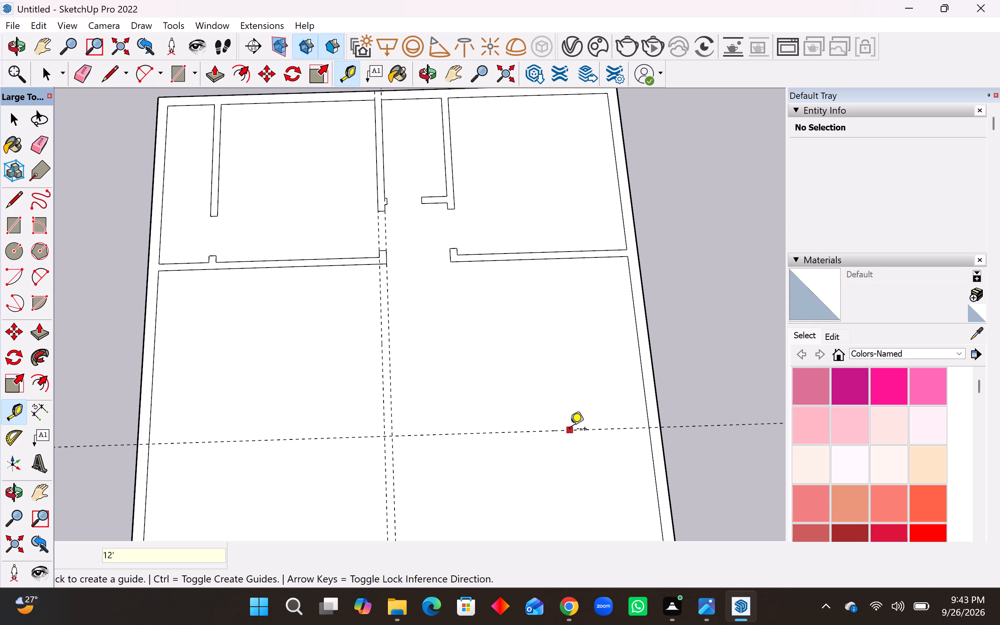
pyautogui.click(570, 430)
pyautogui.write('6"')
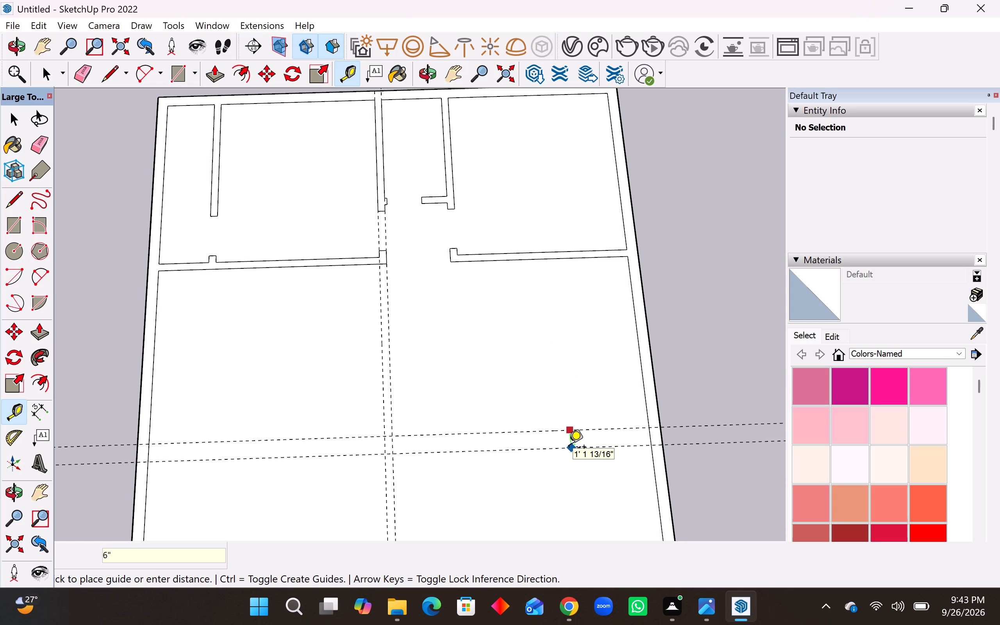
pyautogui.press('Return')
# Draw 17' × 12' and 17'6" × 12'6" rectangles from the room's upper right inner corner to the guide intersections.
pyautogui.scroll(-5, 547, 315)
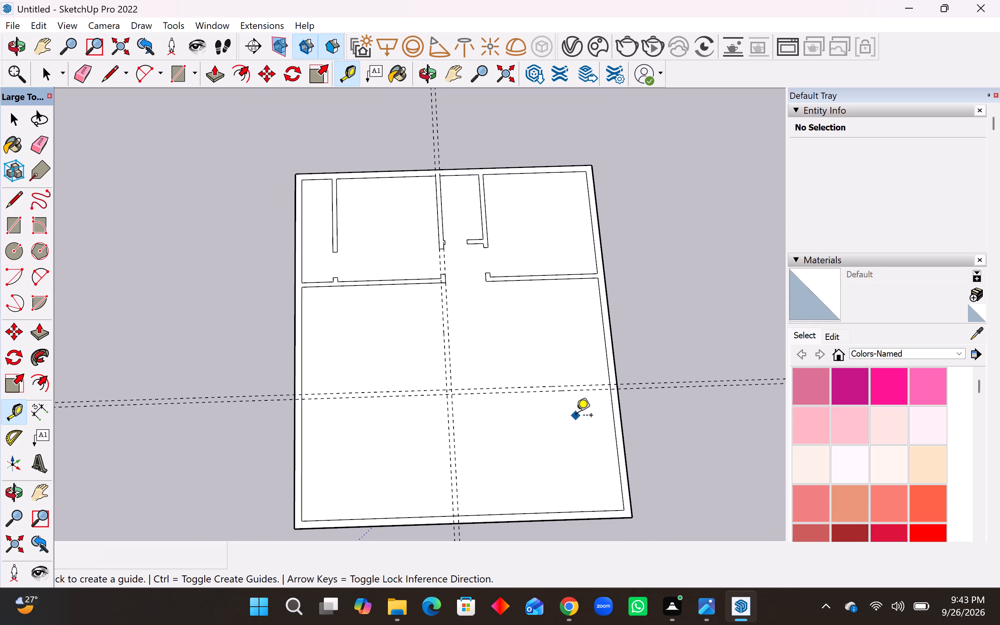
pyautogui.scroll(3, 578, 422)
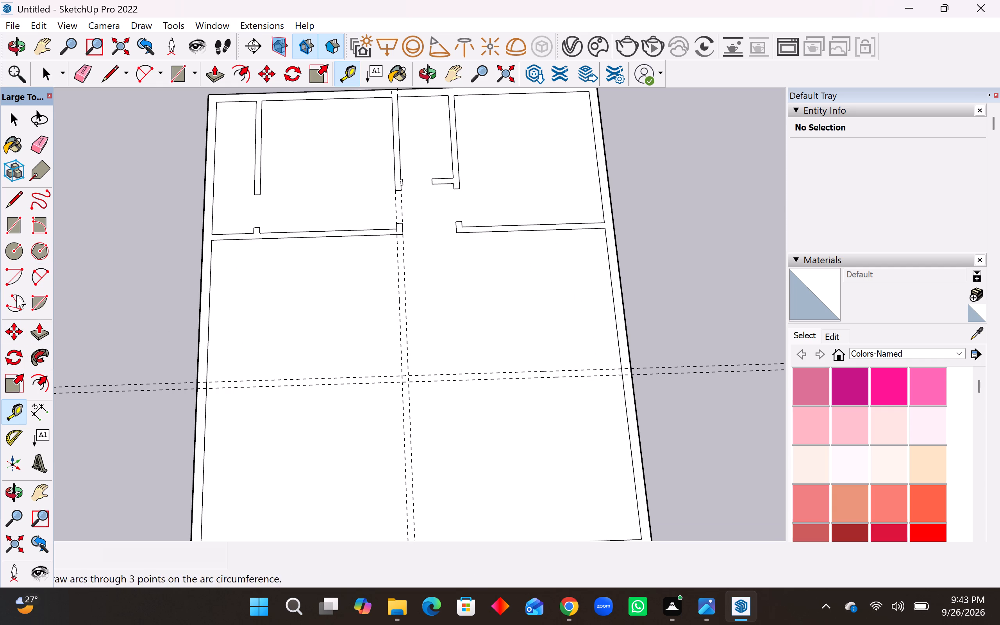
pyautogui.click(16, 231)
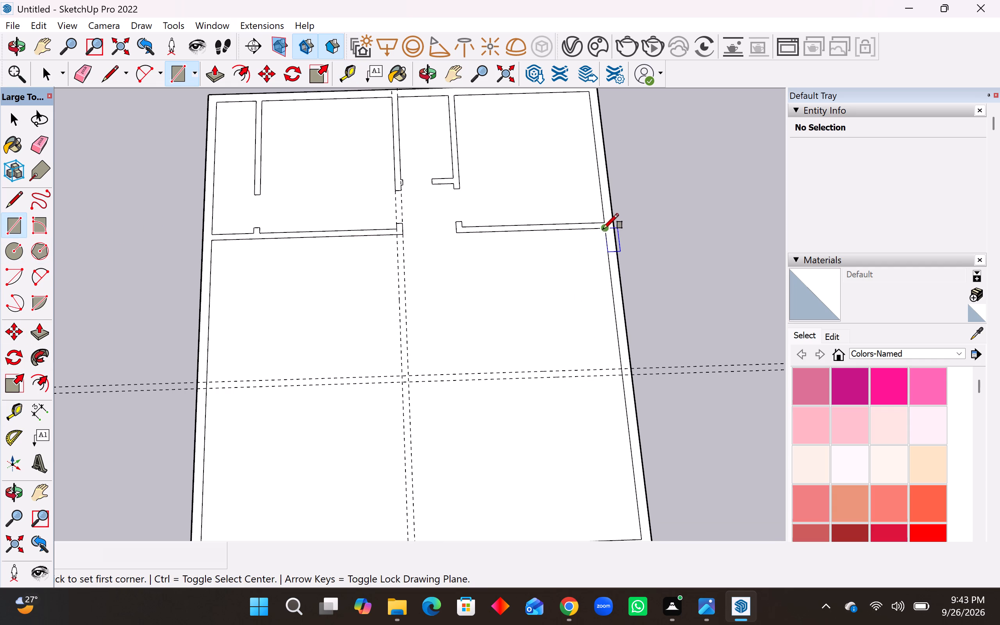
pyautogui.click(604, 229)
pyautogui.click(411, 372)
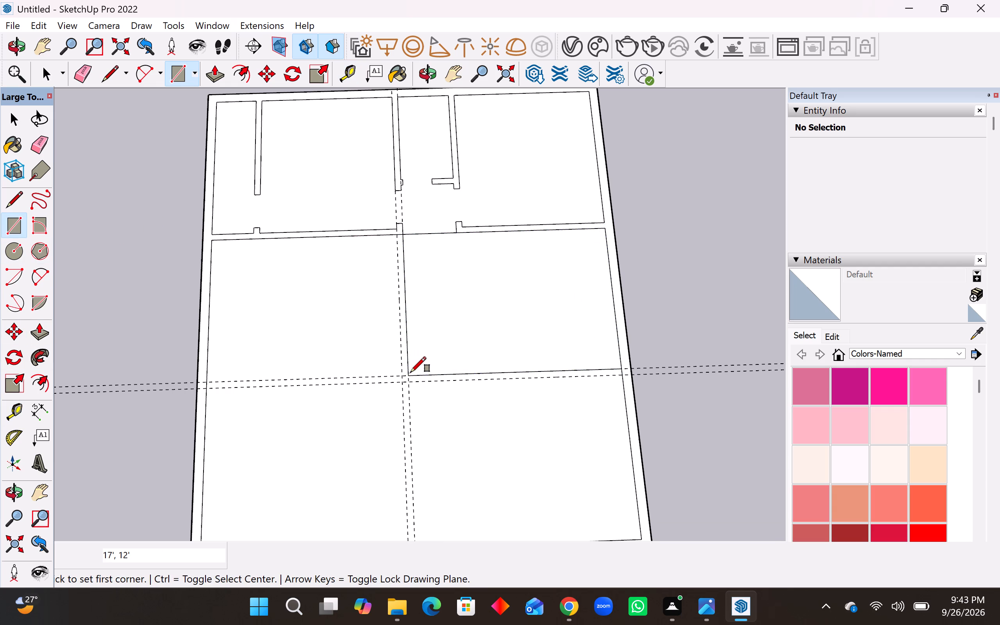
pyautogui.click(603, 229)
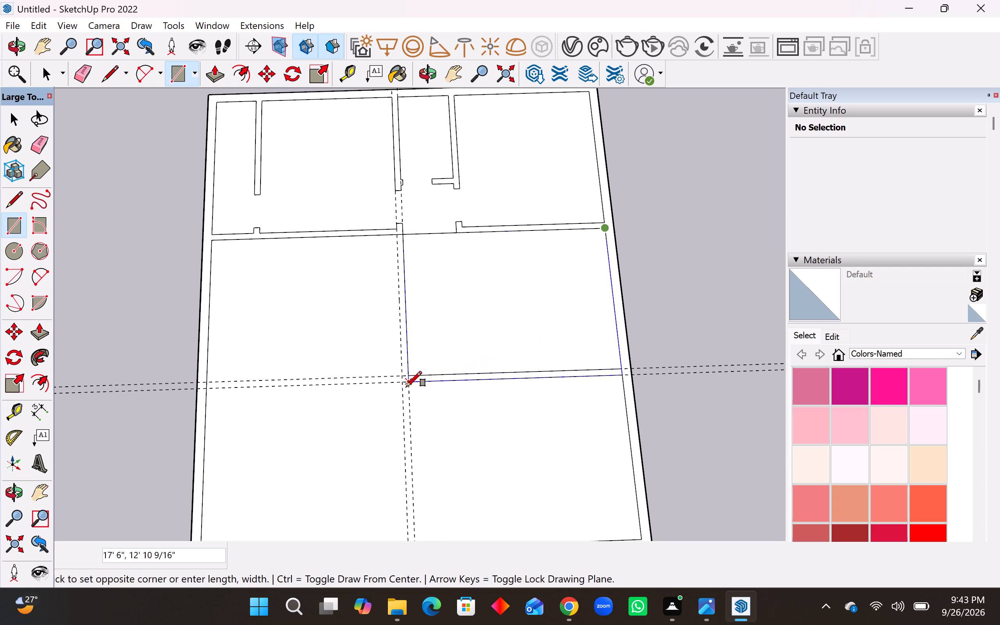
pyautogui.click(404, 382)
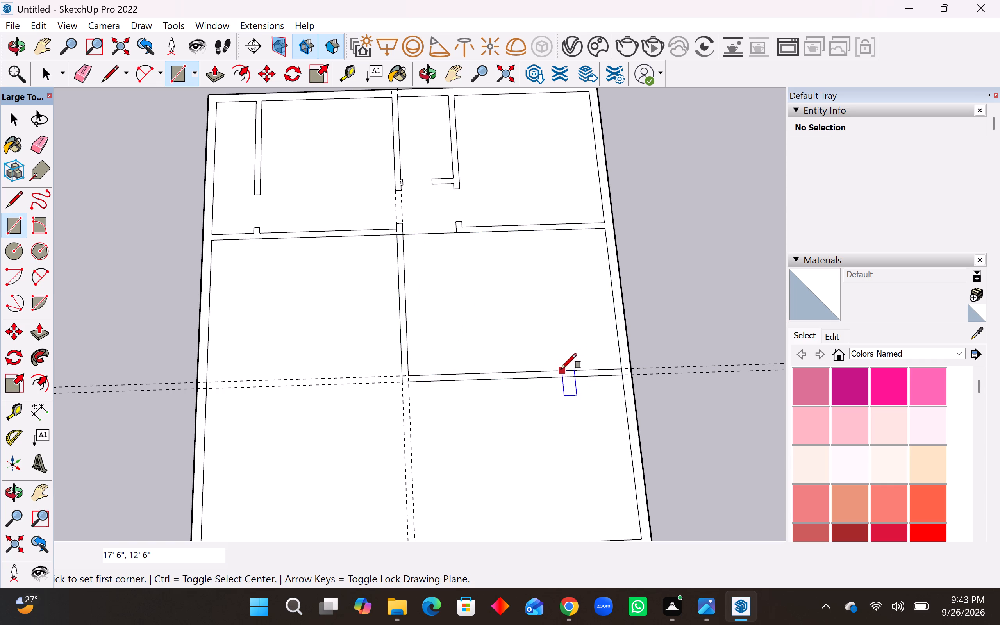
pyautogui.press('space')
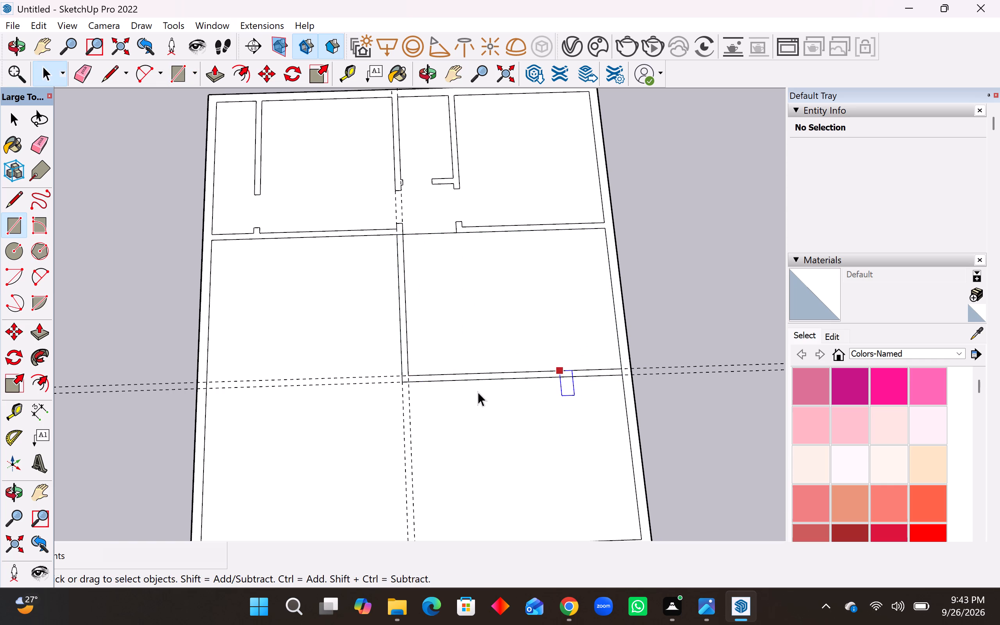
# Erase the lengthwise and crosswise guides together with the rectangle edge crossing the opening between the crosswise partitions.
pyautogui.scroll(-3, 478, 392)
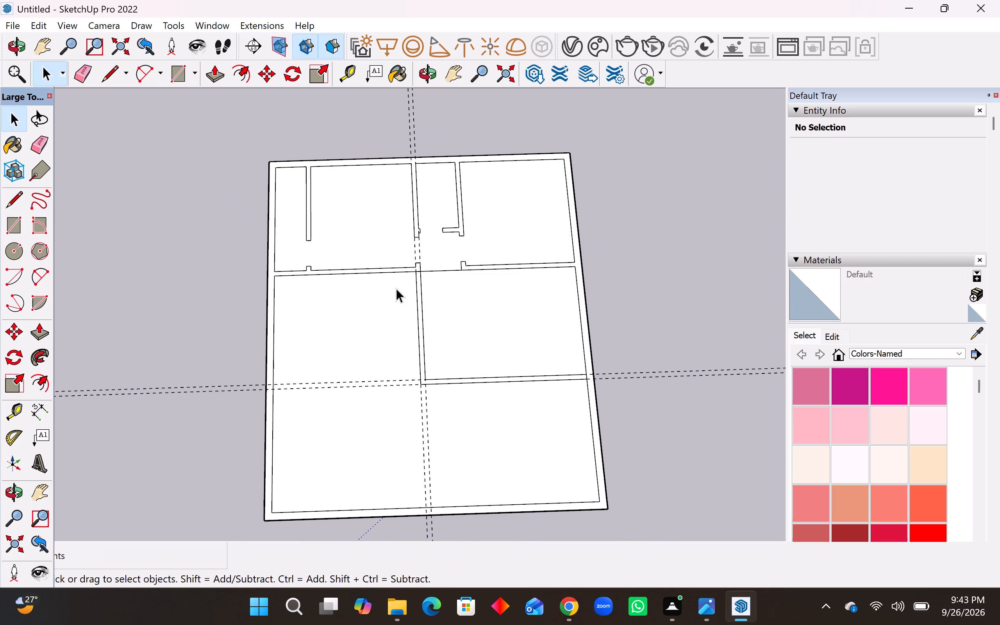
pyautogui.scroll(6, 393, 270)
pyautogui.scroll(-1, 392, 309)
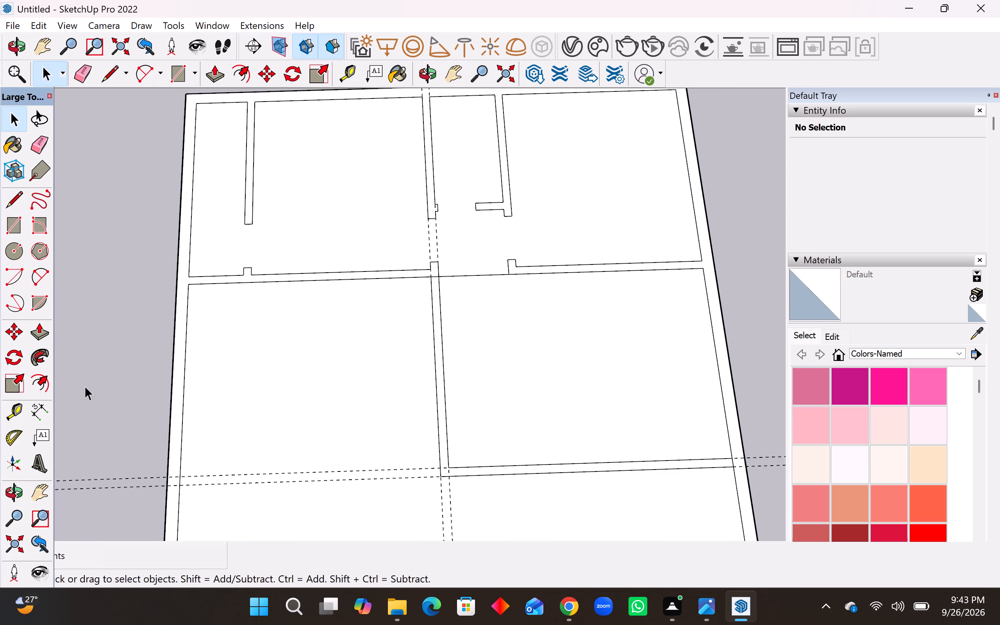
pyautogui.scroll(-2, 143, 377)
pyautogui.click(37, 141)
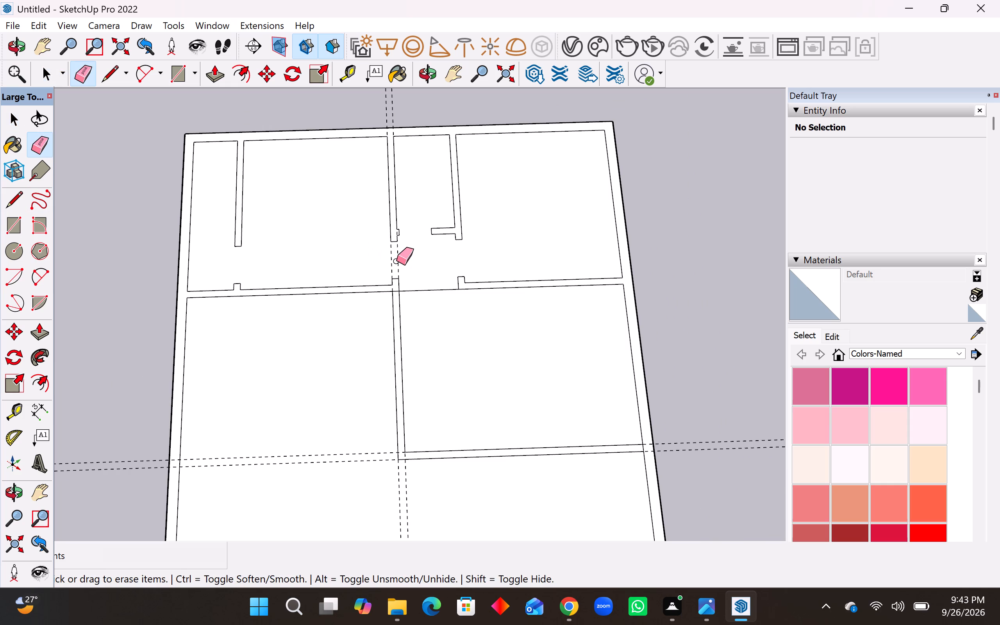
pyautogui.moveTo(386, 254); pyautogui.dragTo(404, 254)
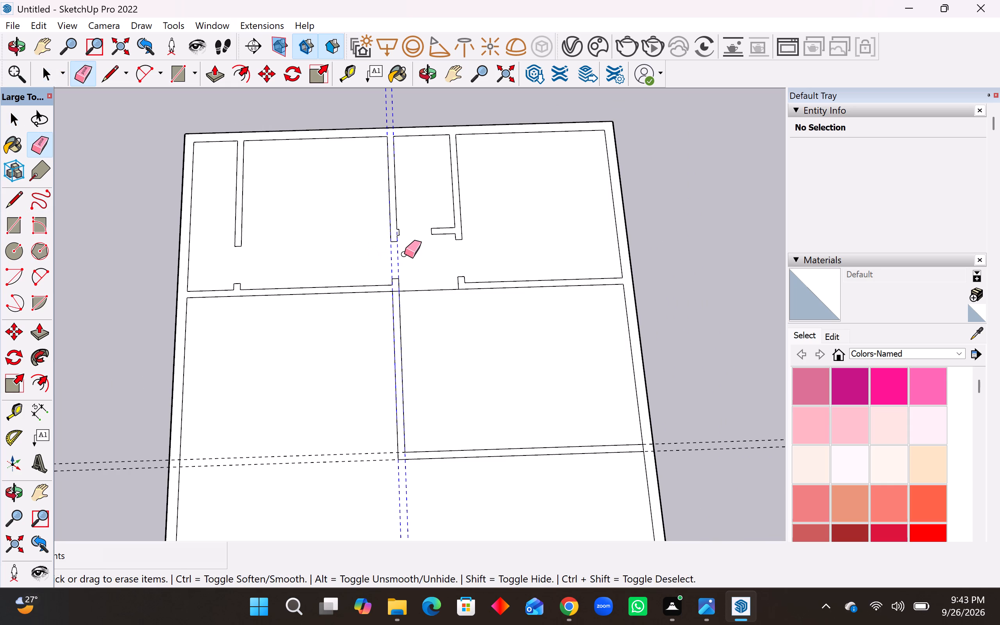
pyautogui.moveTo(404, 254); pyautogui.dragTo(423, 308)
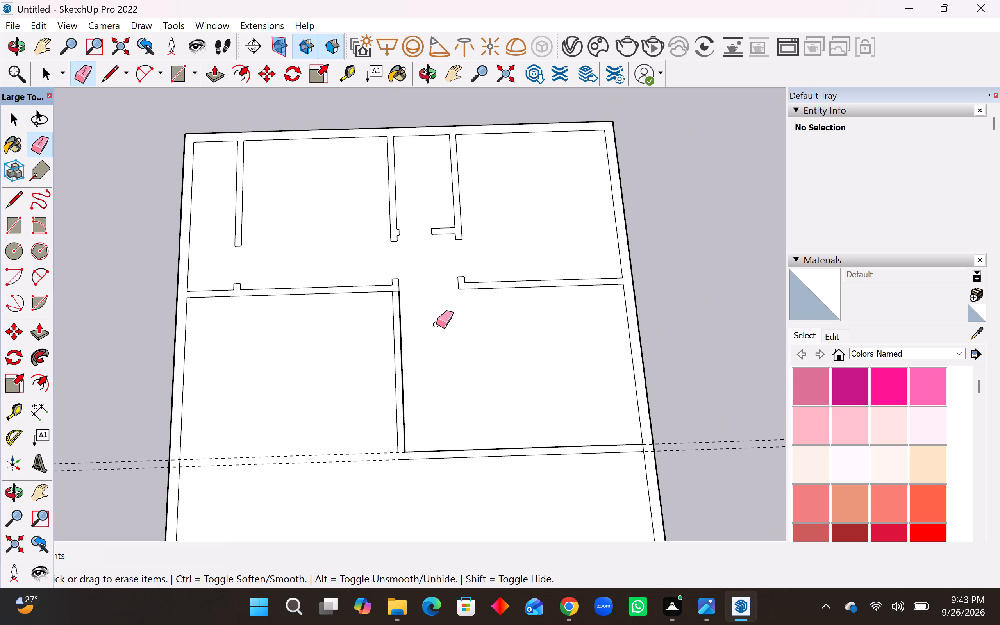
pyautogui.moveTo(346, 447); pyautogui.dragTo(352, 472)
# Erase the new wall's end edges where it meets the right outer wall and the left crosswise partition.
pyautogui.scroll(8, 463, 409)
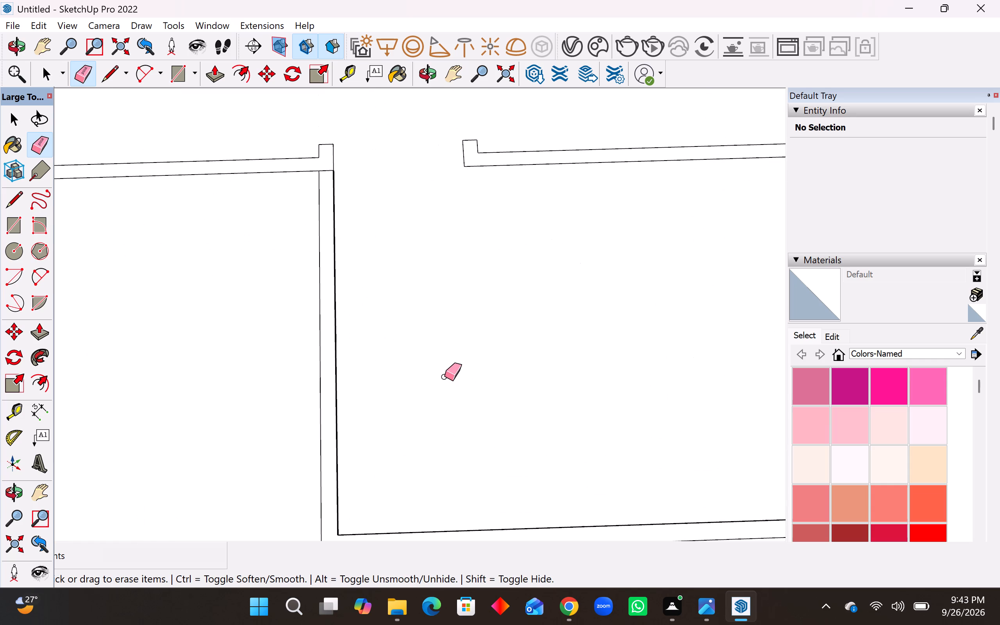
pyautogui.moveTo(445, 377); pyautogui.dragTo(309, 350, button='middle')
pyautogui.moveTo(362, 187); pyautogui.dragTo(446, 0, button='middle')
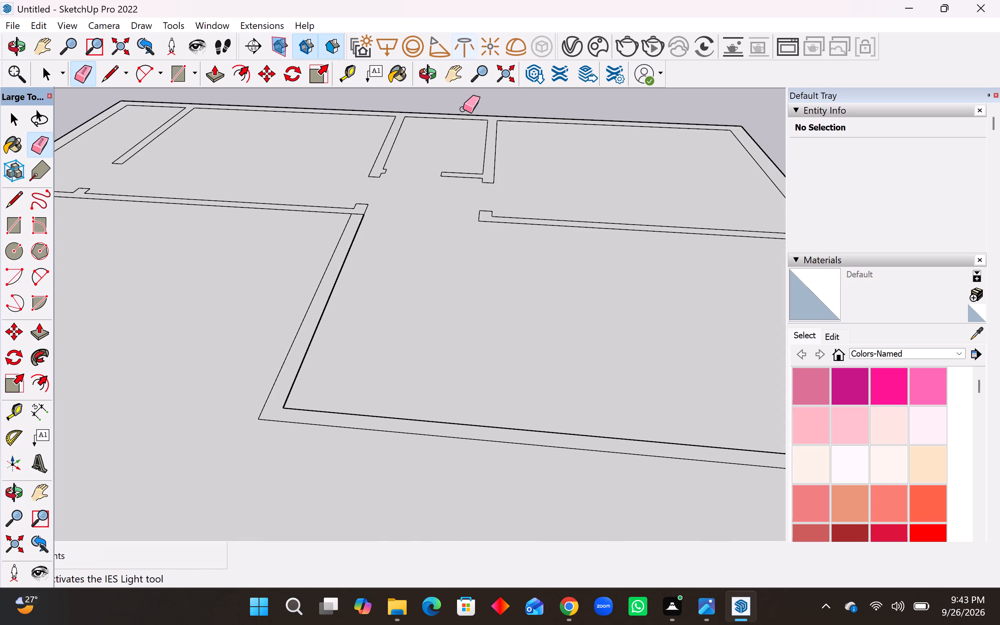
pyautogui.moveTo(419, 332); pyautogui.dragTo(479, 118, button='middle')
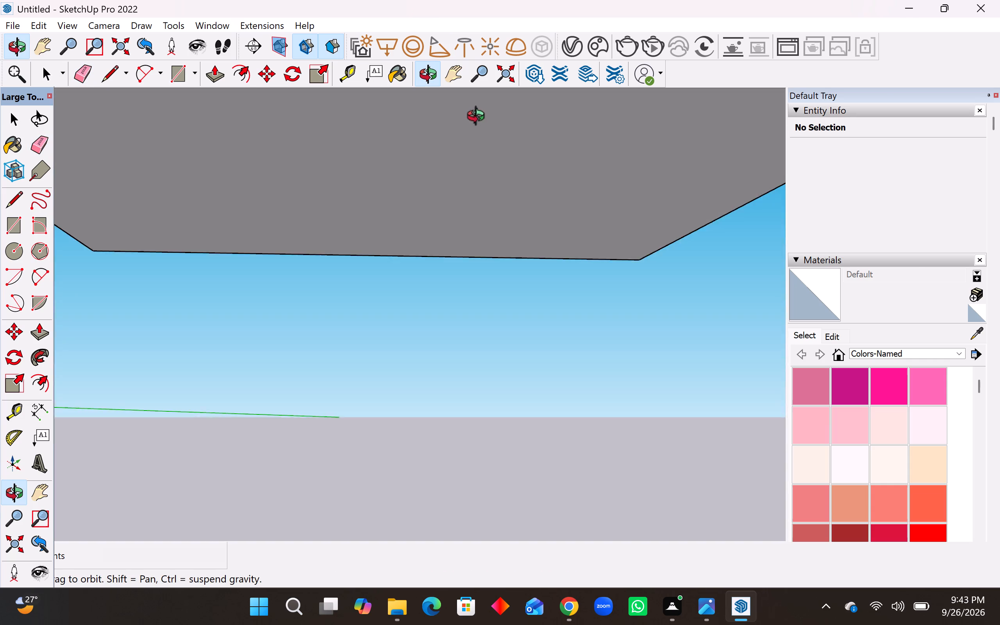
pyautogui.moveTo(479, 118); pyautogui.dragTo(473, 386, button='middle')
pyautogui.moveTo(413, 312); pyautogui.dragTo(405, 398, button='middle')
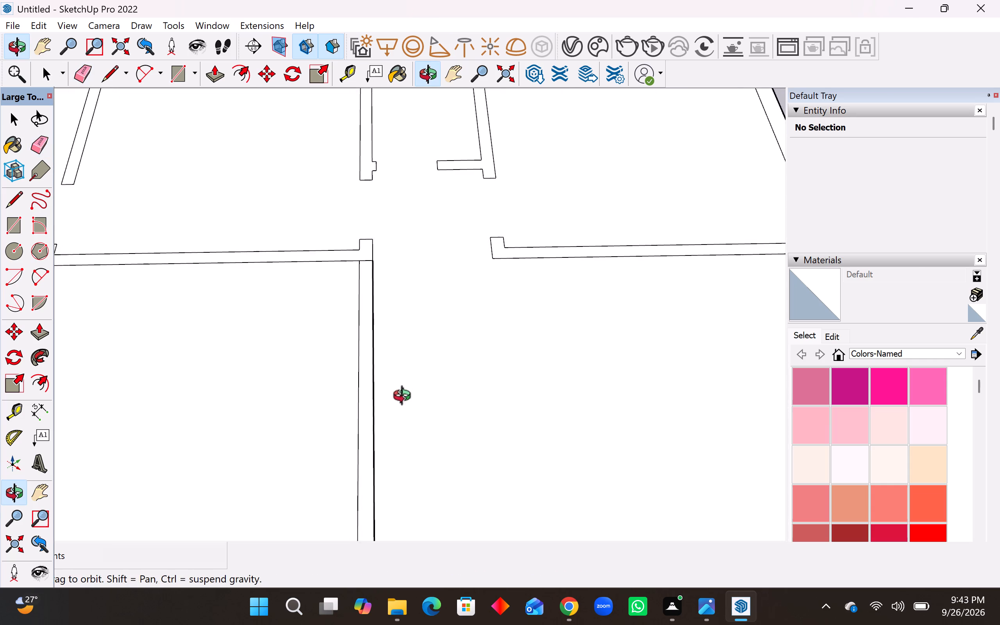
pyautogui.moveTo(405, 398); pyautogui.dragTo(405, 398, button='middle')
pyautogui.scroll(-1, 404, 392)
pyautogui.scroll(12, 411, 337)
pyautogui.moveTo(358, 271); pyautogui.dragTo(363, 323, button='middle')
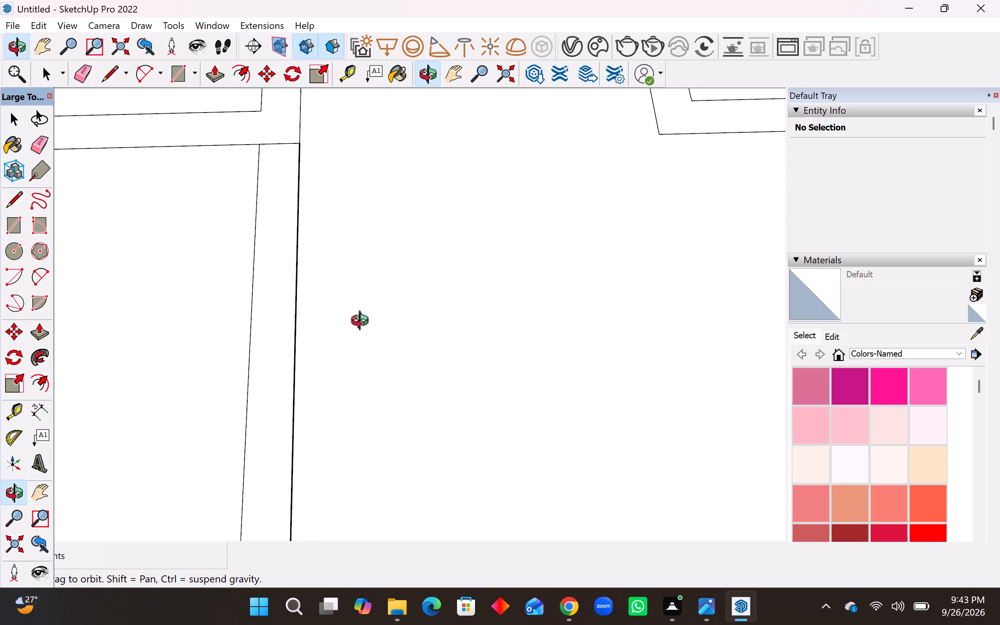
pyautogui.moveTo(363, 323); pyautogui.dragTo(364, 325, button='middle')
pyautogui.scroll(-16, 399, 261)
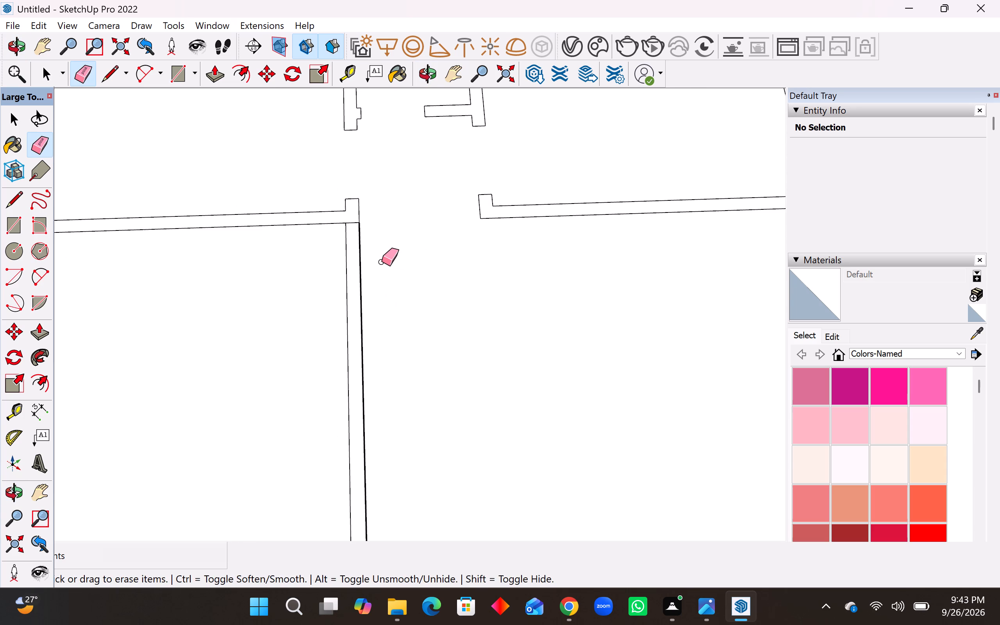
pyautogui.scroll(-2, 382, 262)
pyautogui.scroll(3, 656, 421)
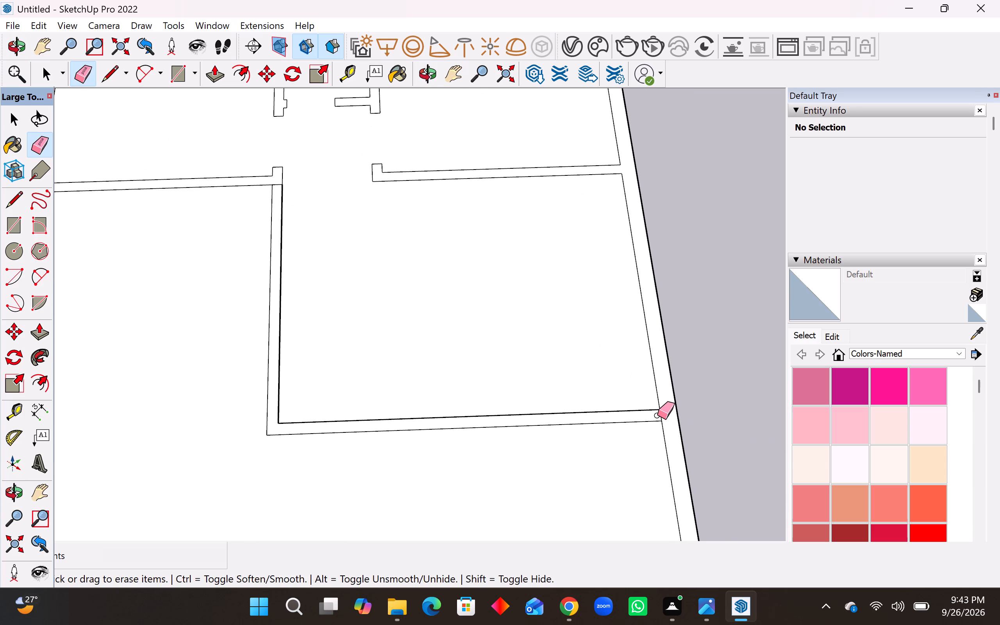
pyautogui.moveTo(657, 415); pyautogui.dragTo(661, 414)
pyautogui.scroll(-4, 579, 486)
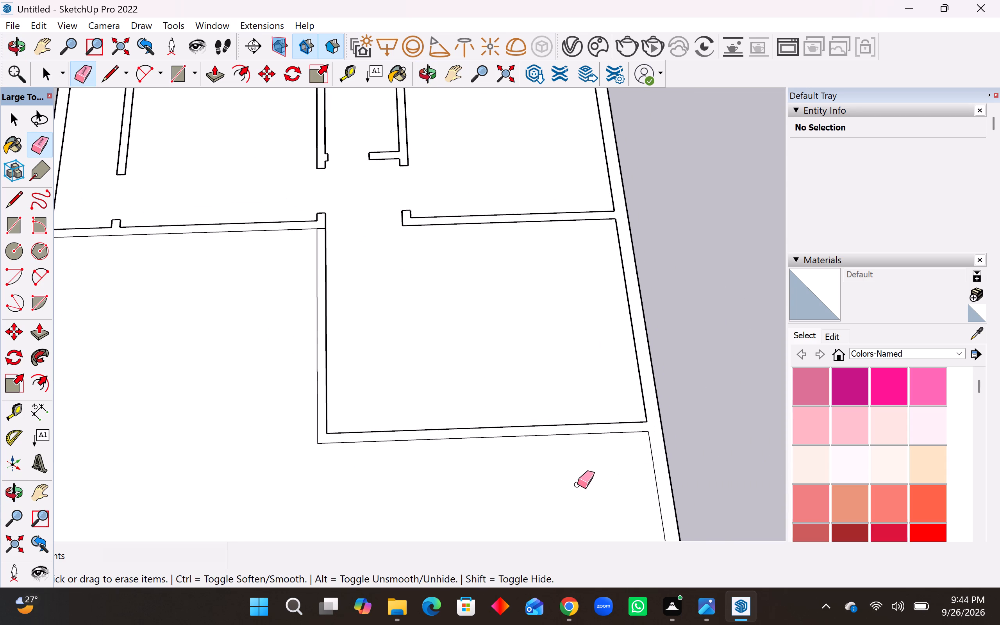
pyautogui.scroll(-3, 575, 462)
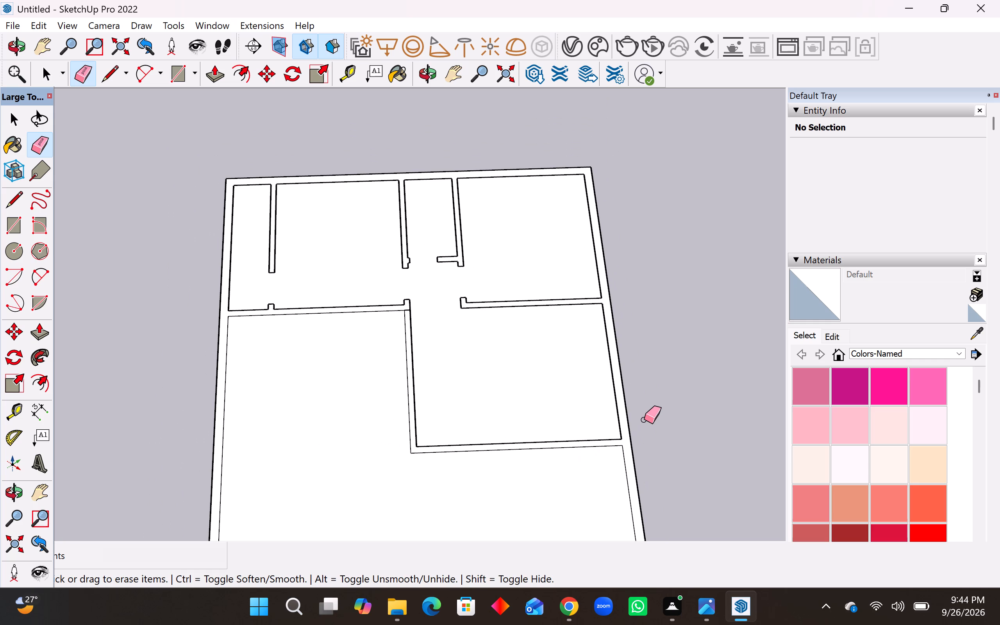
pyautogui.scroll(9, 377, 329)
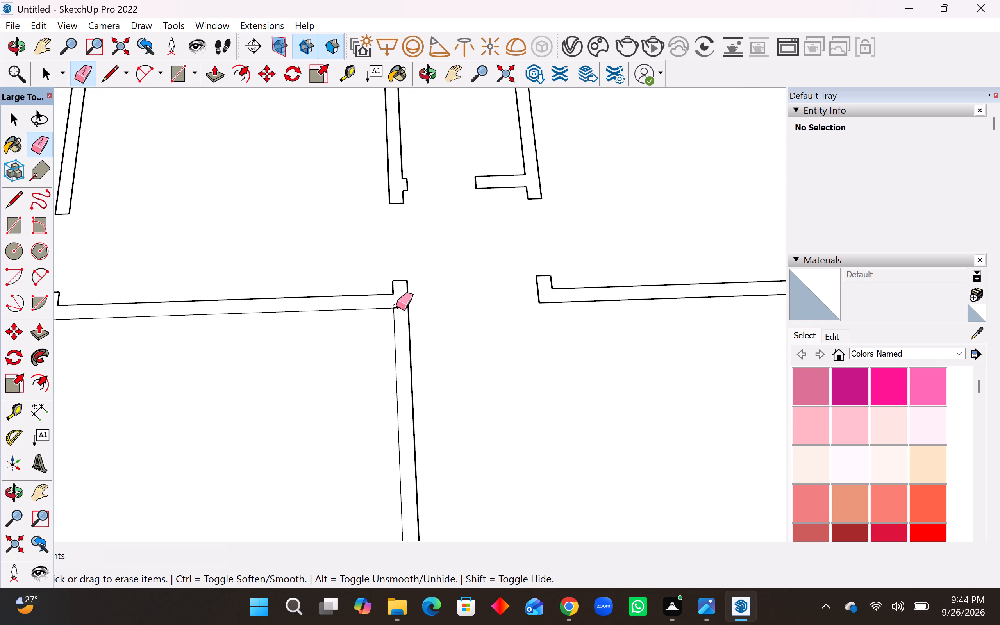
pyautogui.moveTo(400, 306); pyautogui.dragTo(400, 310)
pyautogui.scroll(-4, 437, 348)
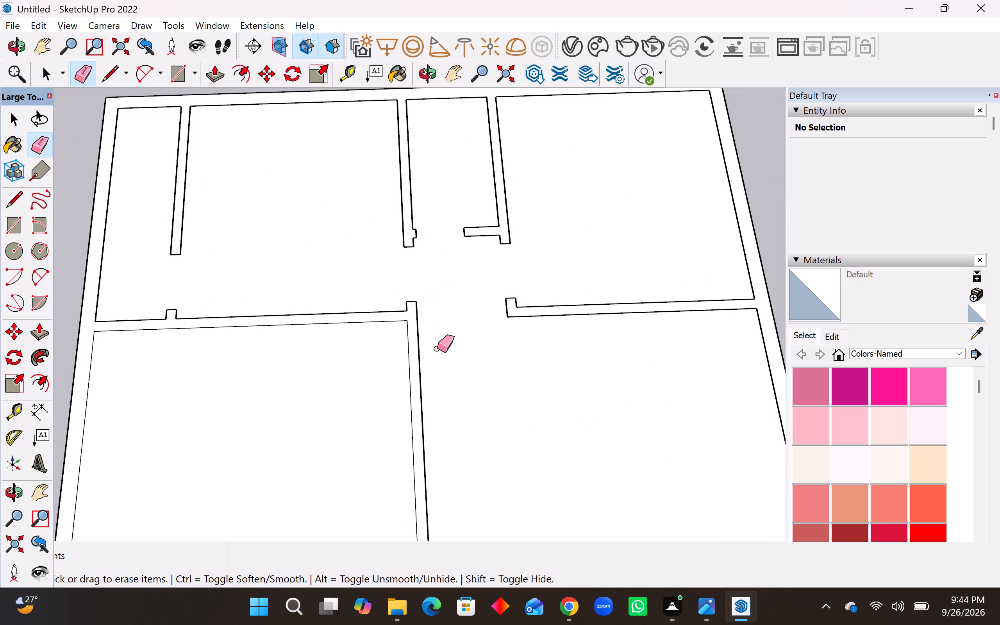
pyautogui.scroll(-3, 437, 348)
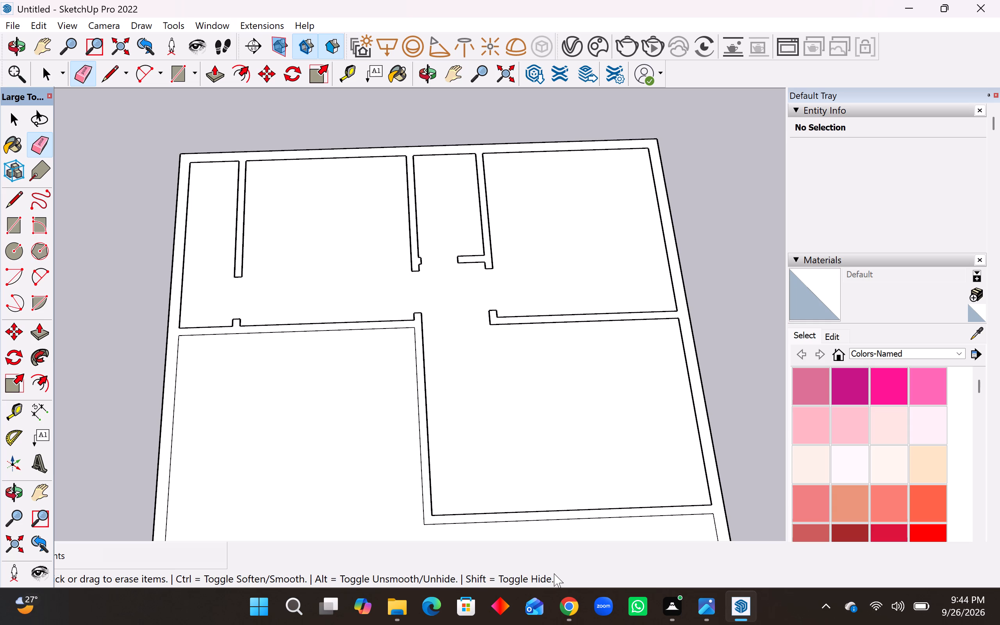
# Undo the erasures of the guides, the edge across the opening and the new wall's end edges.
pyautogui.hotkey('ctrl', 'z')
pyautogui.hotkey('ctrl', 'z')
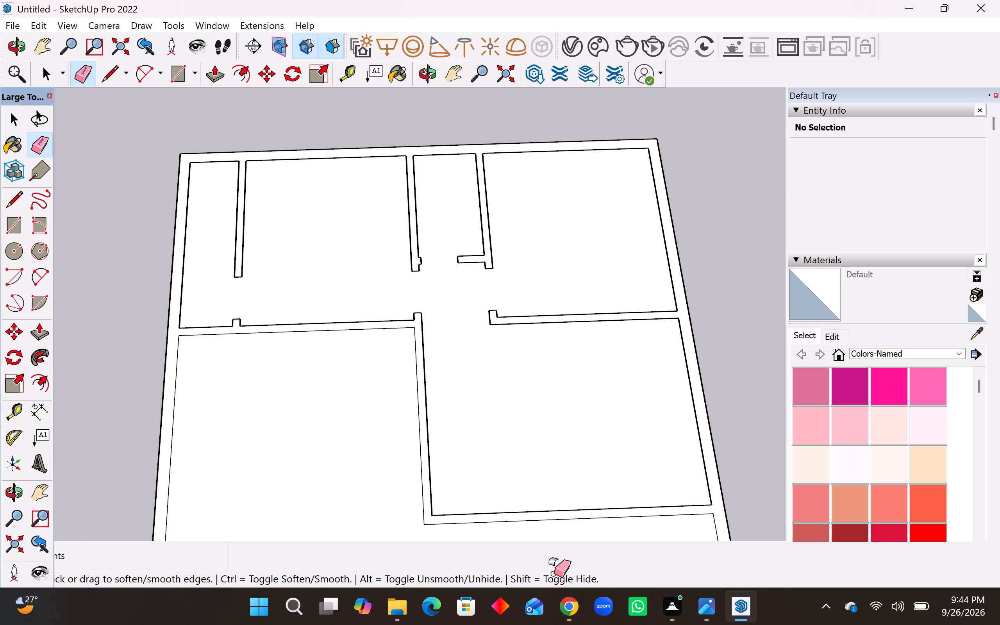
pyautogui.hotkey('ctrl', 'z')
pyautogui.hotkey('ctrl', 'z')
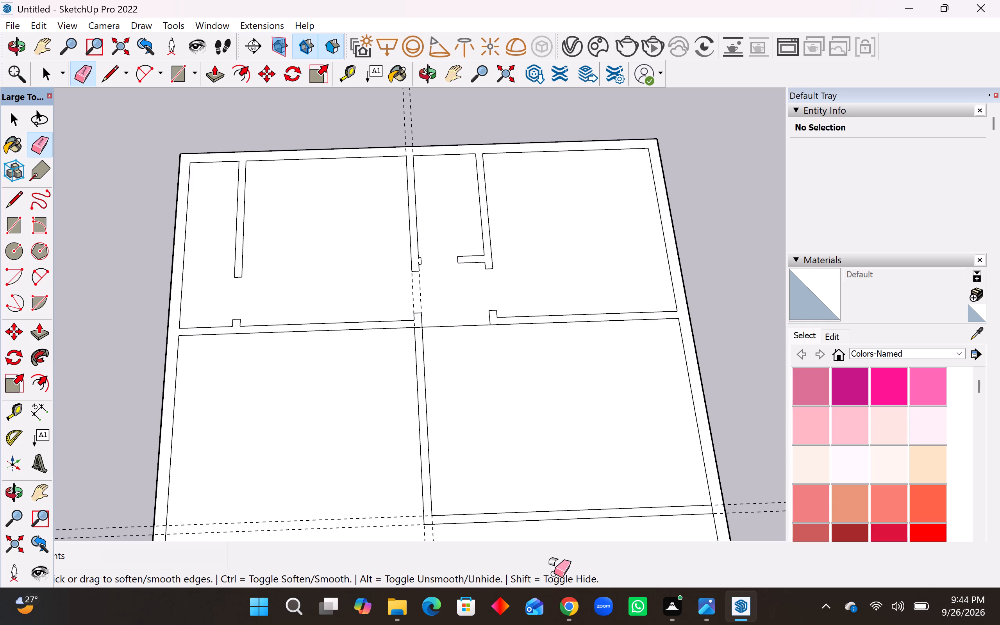
# Undo the two room rectangles, both crosswise guides and the second lengthwise guide, keeping the guide at the crosswise partition's end.
pyautogui.hotkey('ctrl', 'z')
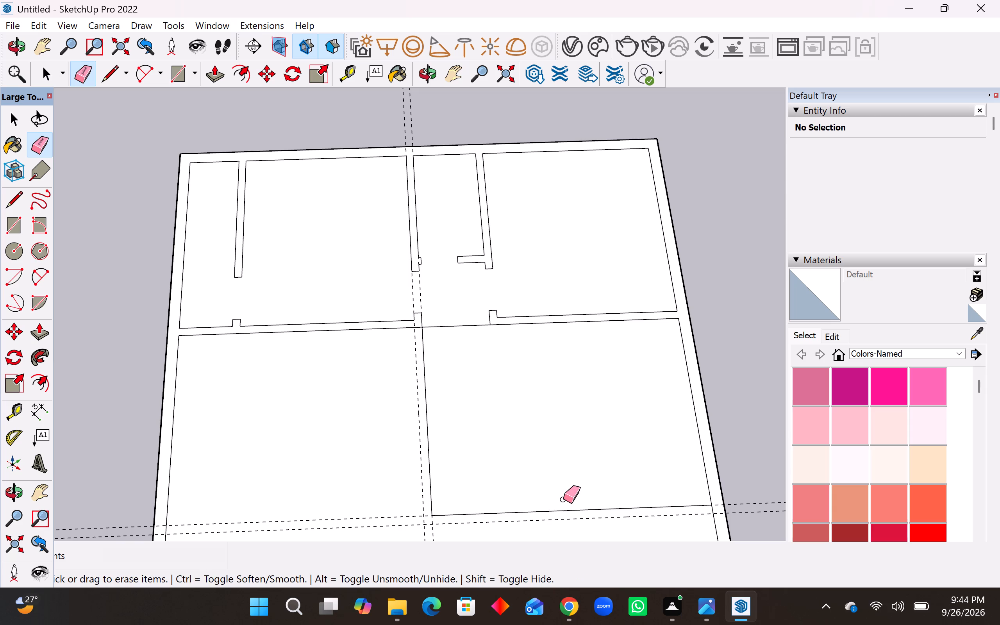
pyautogui.hotkey('ctrl', 'z')
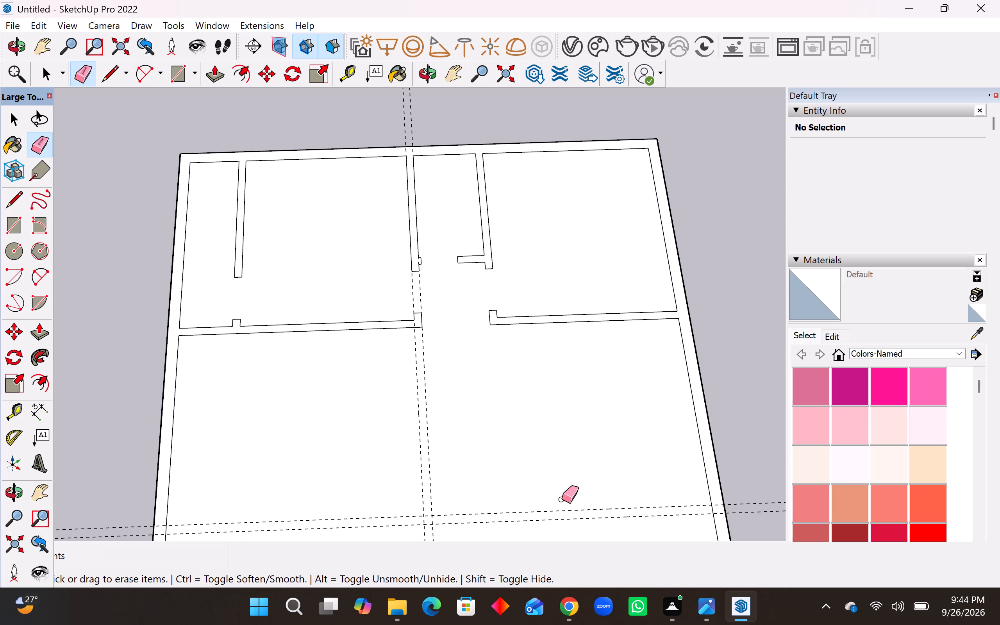
pyautogui.hotkey('ctrl', 'z')
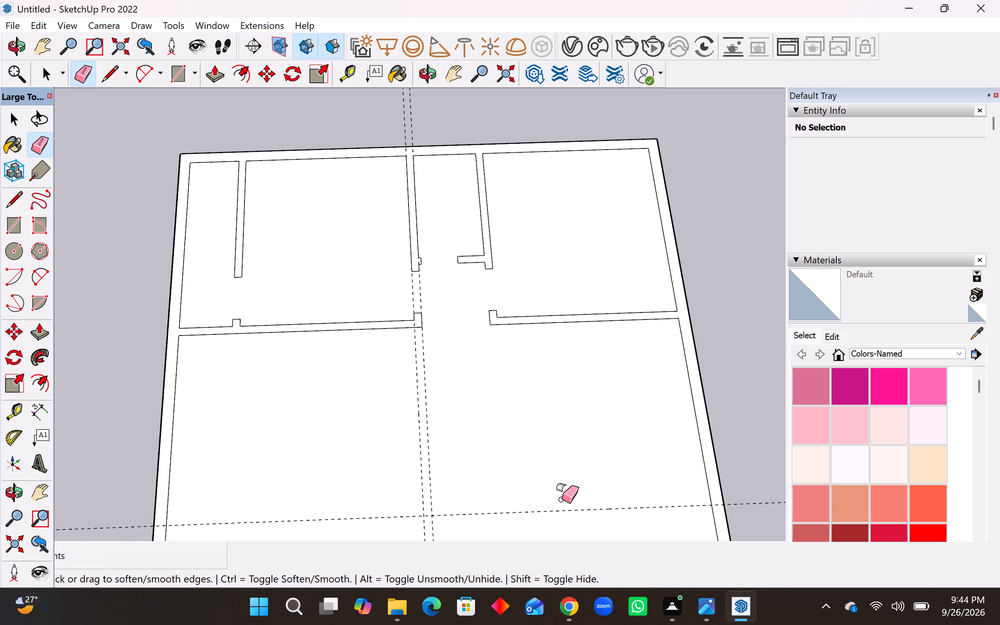
pyautogui.hotkey('ctrl', 'z')
pyautogui.hotkey('ctrl', 'z')
# Place a lengthwise guide 9" to the left of the guide at the left crosswise partition's end.
pyautogui.scroll(-3, 485, 446)
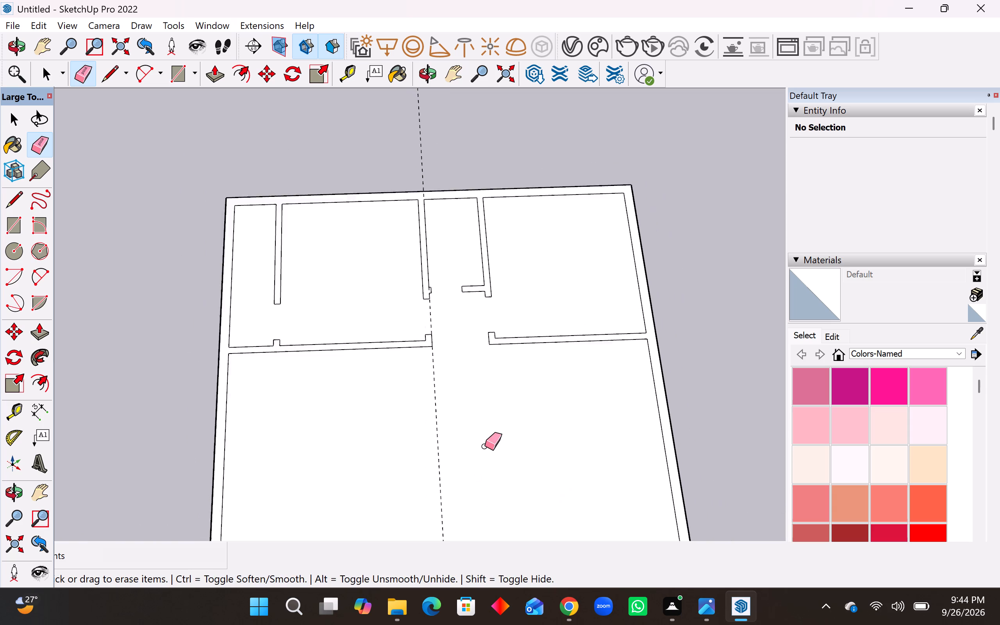
pyautogui.scroll(-1, 485, 446)
pyautogui.scroll(-3, 489, 414)
pyautogui.scroll(10, 460, 442)
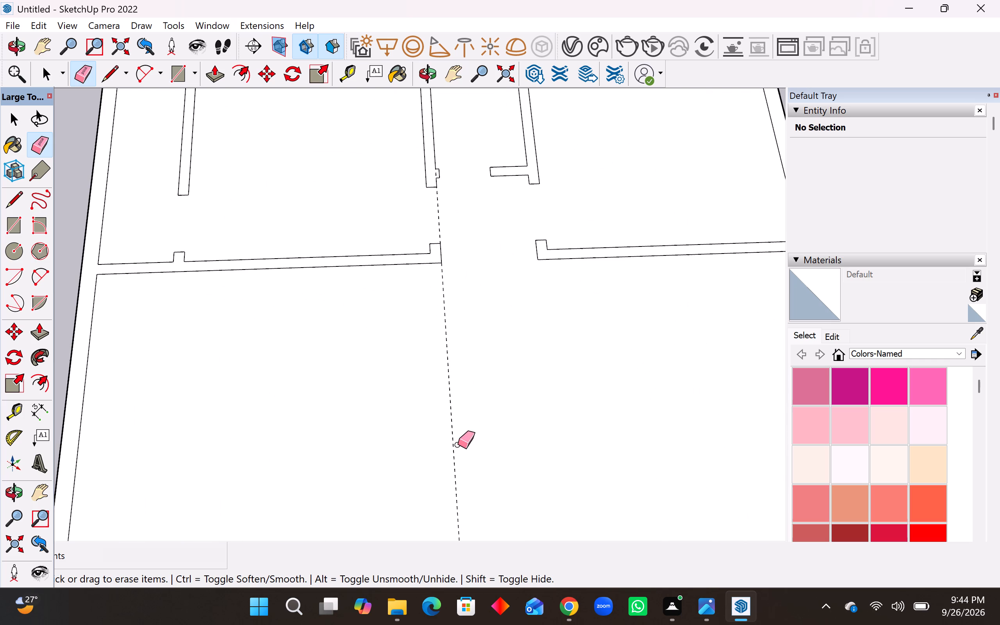
pyautogui.scroll(3, 458, 445)
pyautogui.moveTo(458, 446); pyautogui.dragTo(488, 427, button='middle')
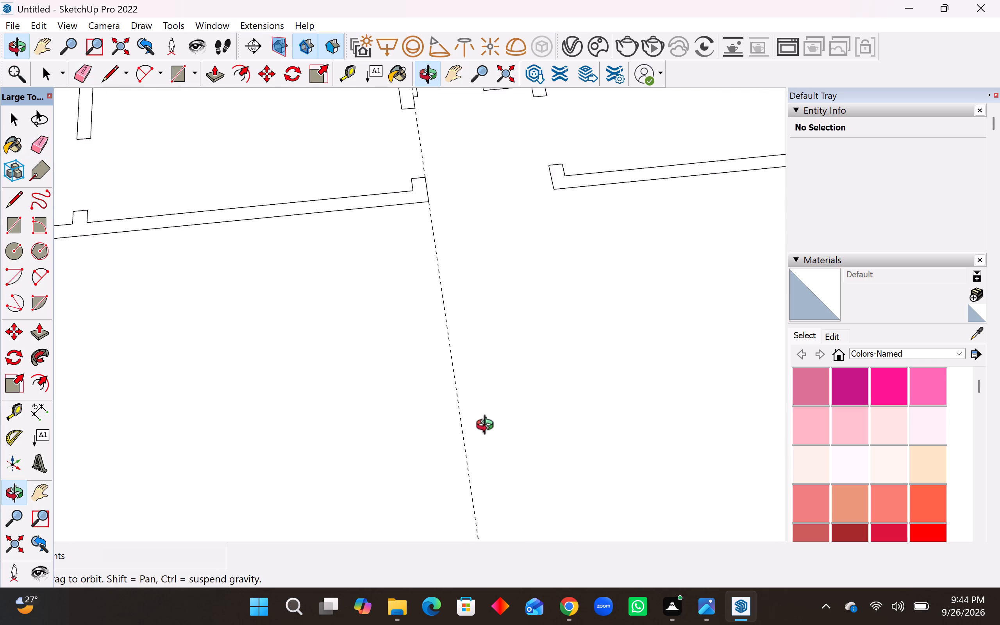
pyautogui.moveTo(488, 427); pyautogui.dragTo(485, 121, button='middle')
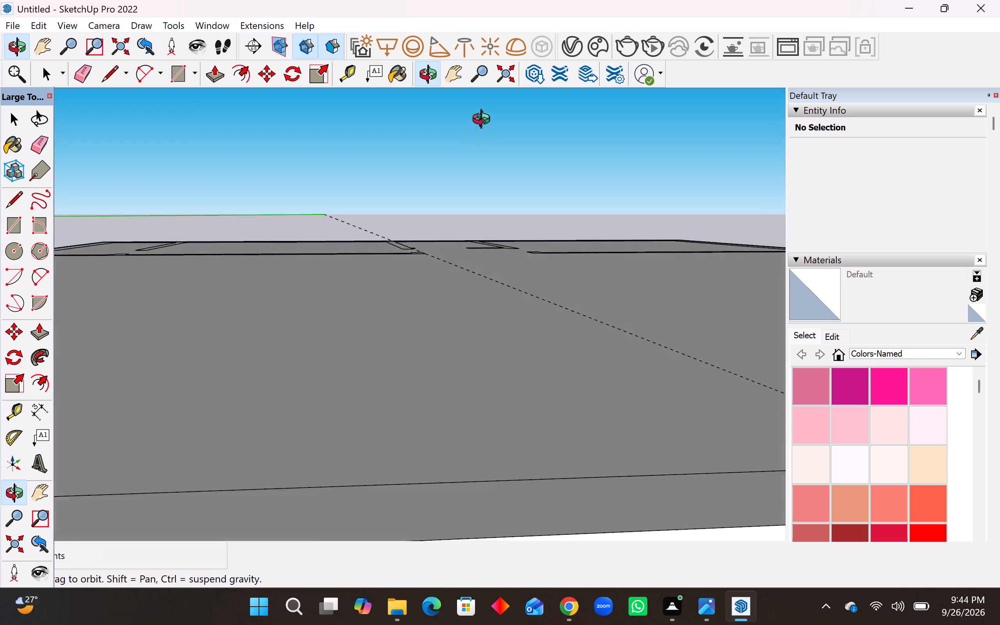
pyautogui.moveTo(485, 121); pyautogui.dragTo(483, 193, button='middle')
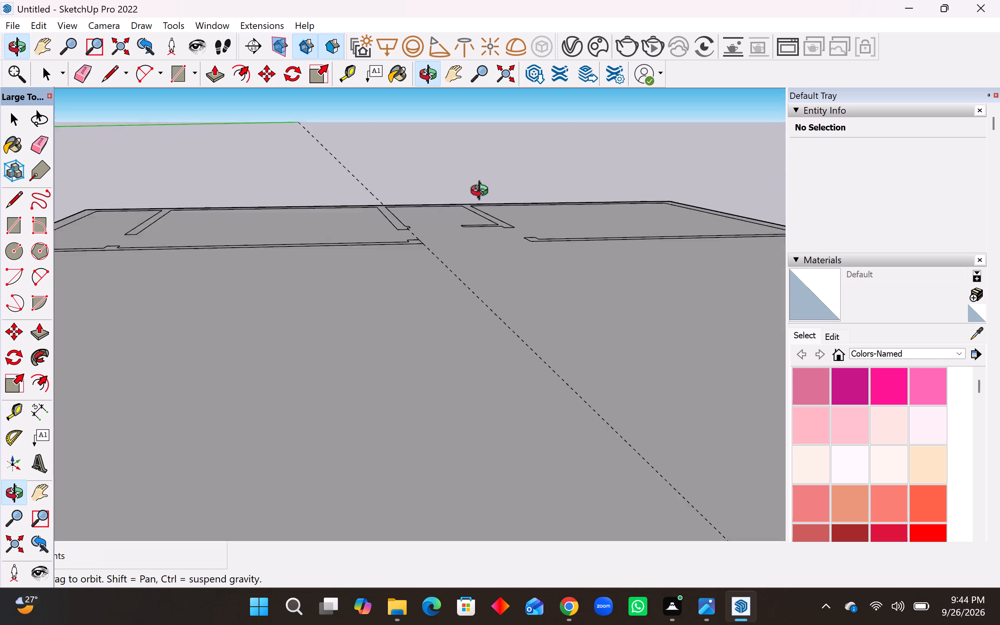
pyautogui.moveTo(483, 193); pyautogui.dragTo(450, 373, button='middle')
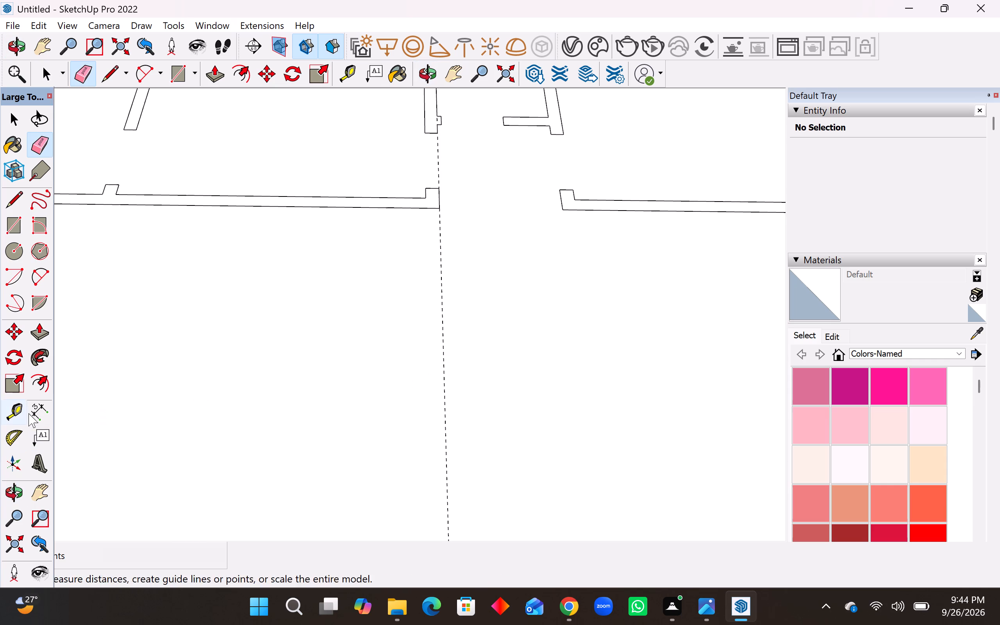
pyautogui.click(14, 409)
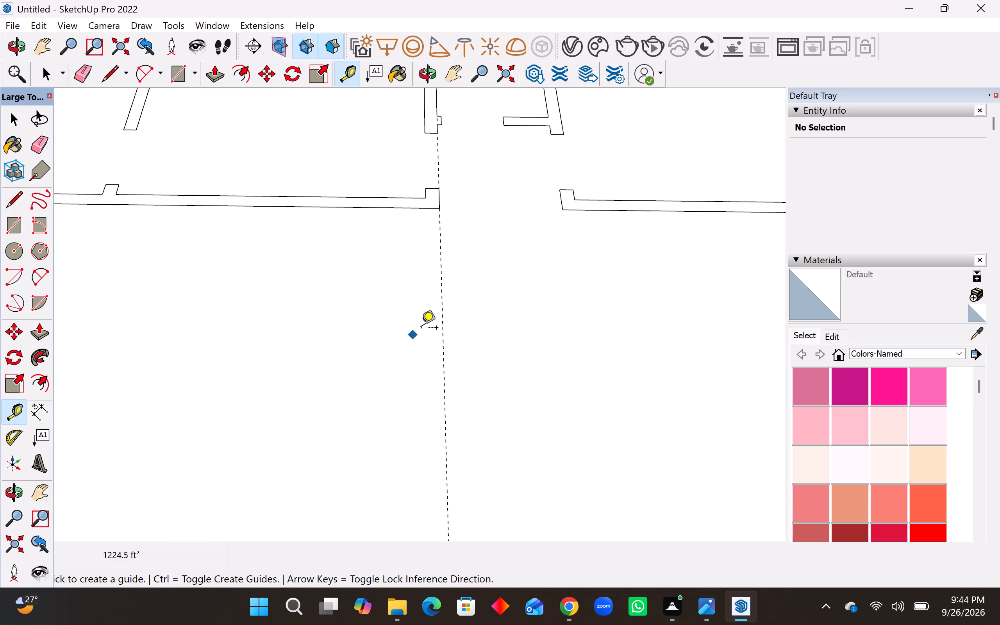
pyautogui.moveTo(446, 323); pyautogui.dragTo(439, 325)
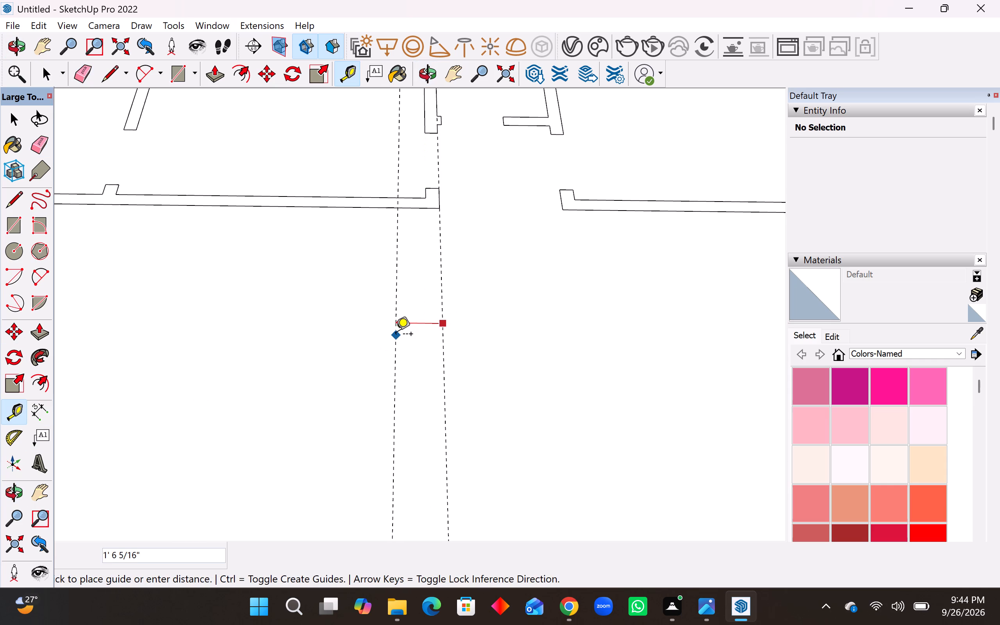
pyautogui.write('9"')
pyautogui.press('Return')
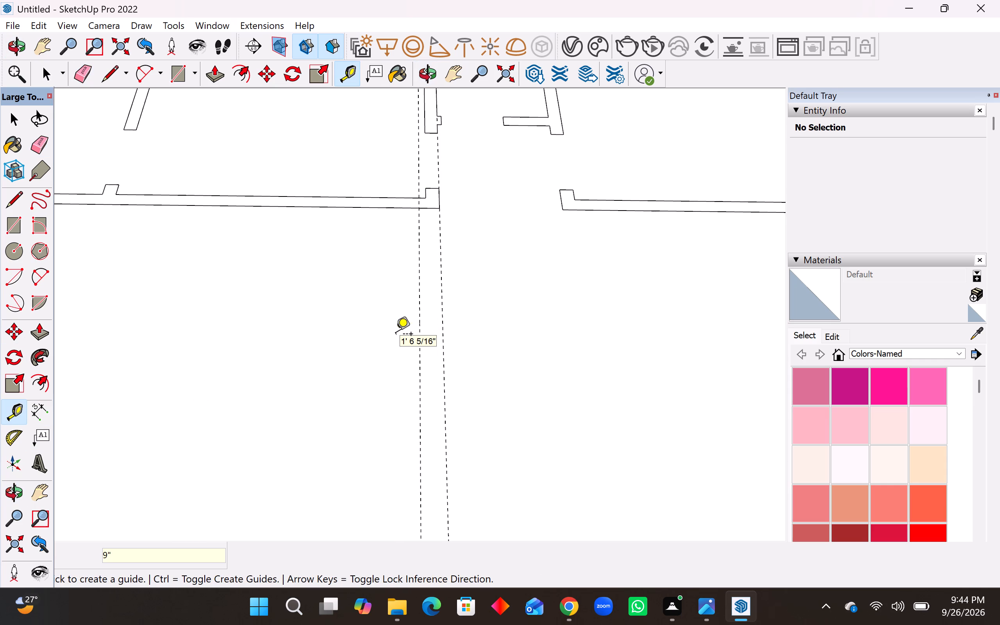
# Place a crosswise guide 12' below the right crosswise partition's lower edge.
pyautogui.scroll(-10, 256, 277)
pyautogui.moveTo(409, 388); pyautogui.dragTo(419, 469, button='middle')
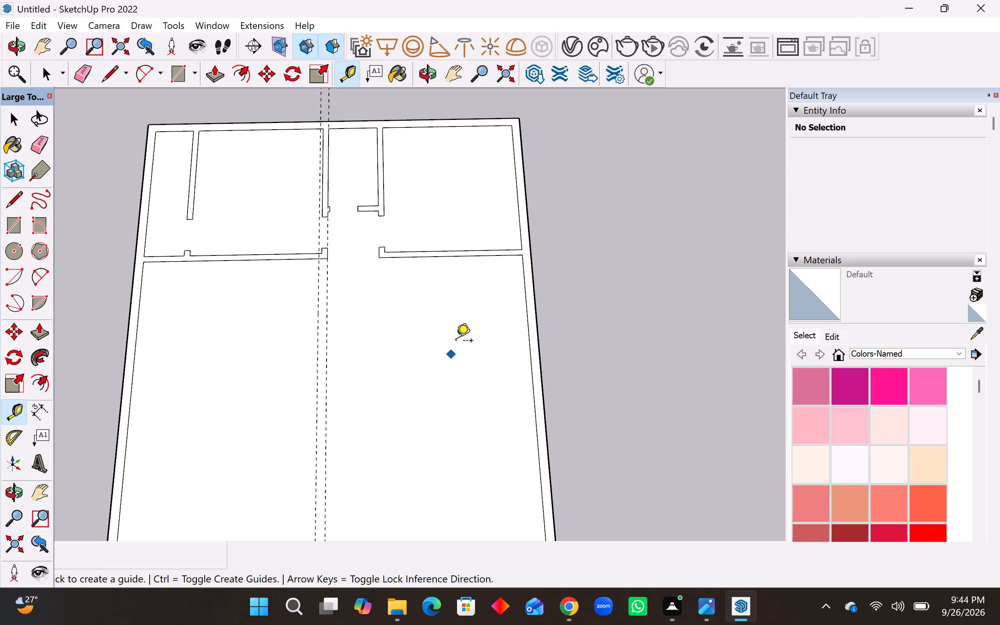
pyautogui.click(398, 258)
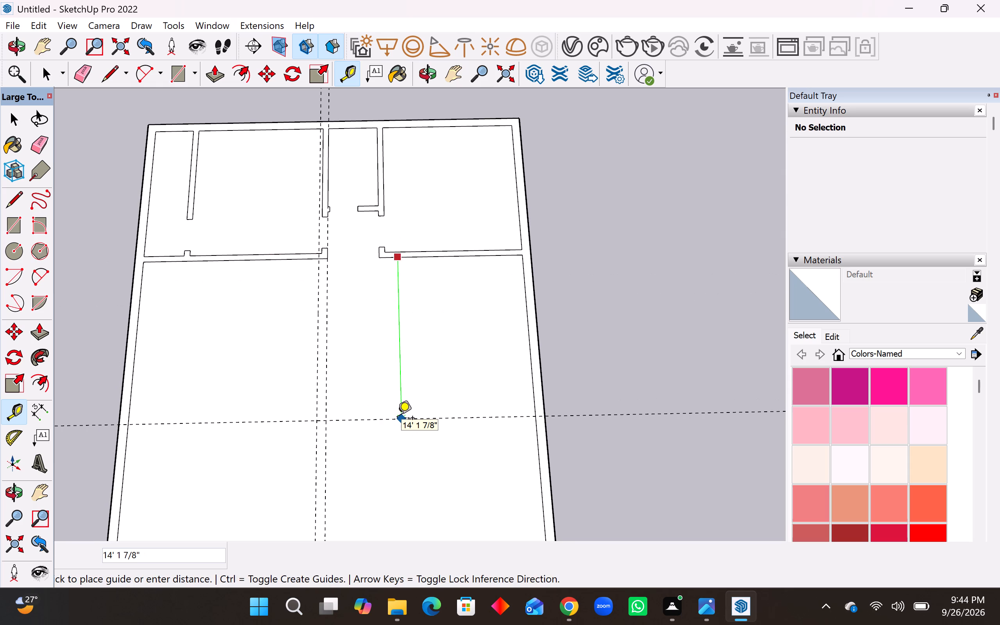
pyautogui.write("12'")
pyautogui.press('Return')
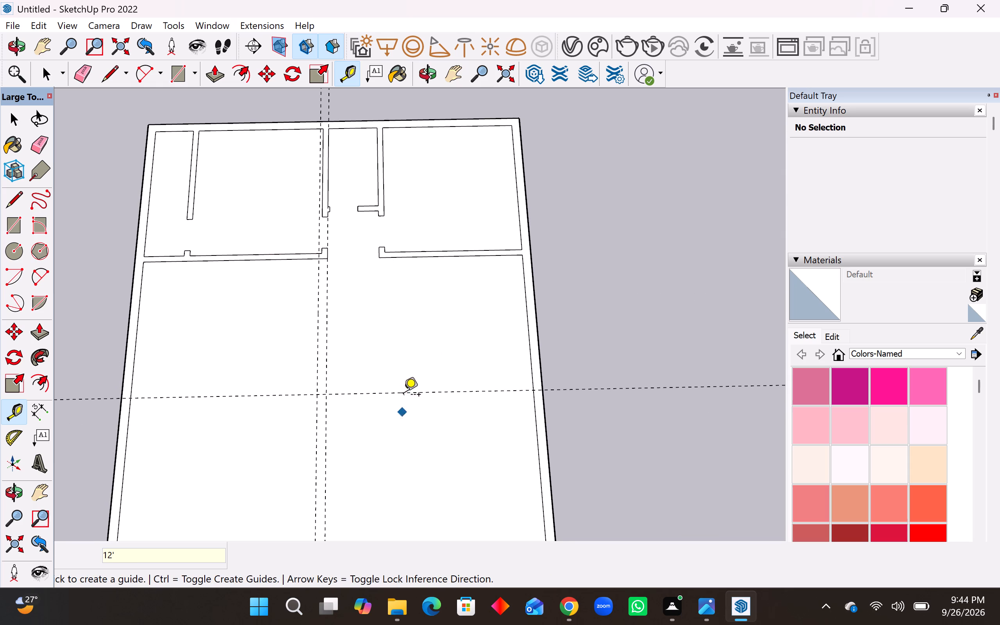
# Place a second crosswise guide 9" below the crosswise guide at the room's 12' line.
pyautogui.click(403, 396)
pyautogui.press('6')
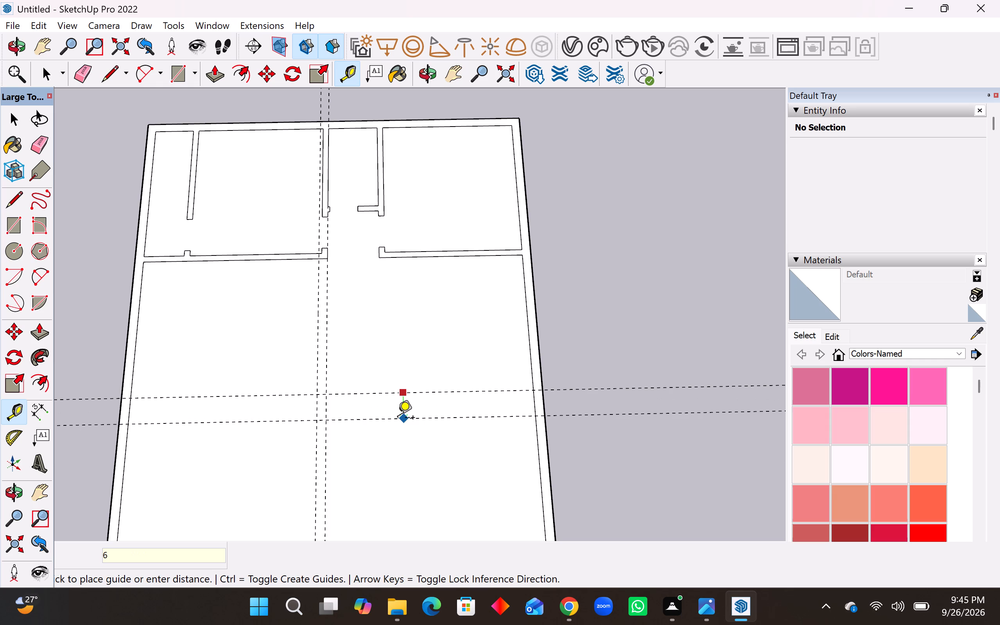
pyautogui.press('9')
pyautogui.press('BackSpace')
pyautogui.press('BackSpace')
pyautogui.press('BackSpace')
pyautogui.press('9')
pyautogui.hotkey('shift', '"')
pyautogui.press('Return')
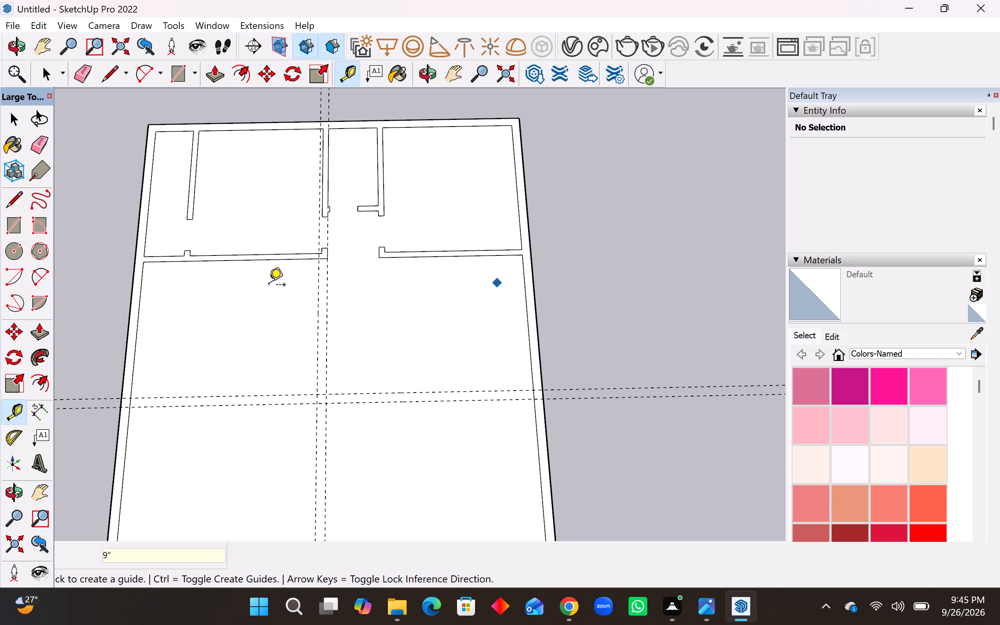
# Draw a 17' × 12' room rectangle and a 17'9" × 12'9" rectangle from the right crosswise partition's lower corner at the outer wall.
pyautogui.click(14, 226)
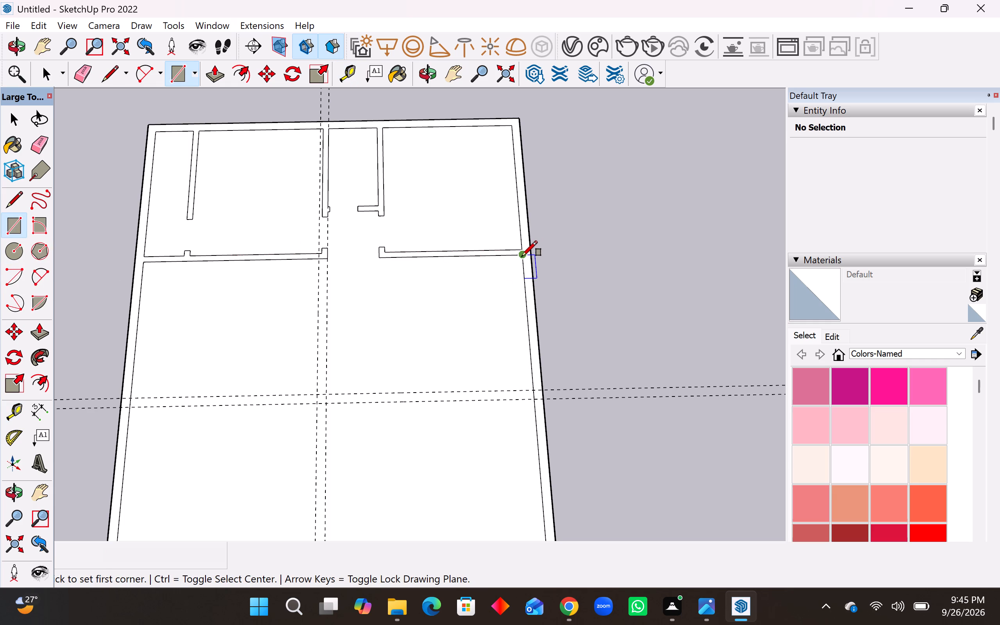
pyautogui.click(522, 256)
pyautogui.click(328, 392)
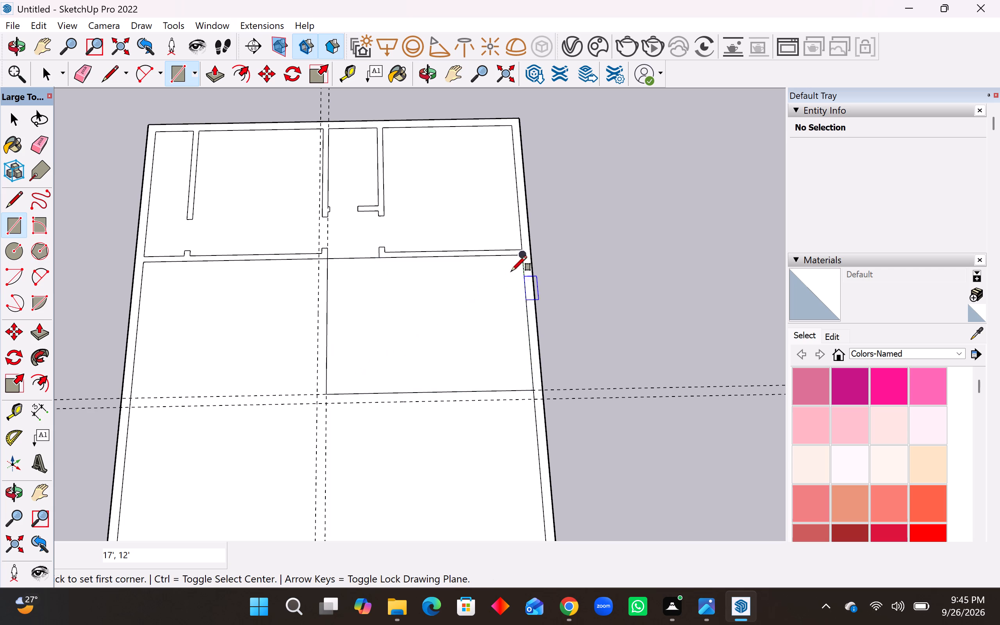
pyautogui.click(520, 256)
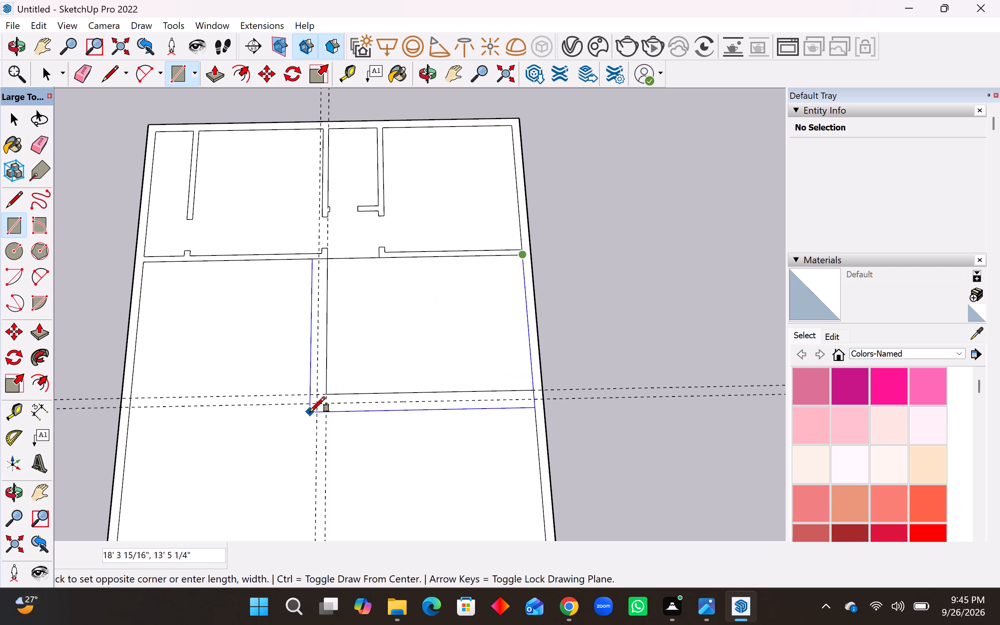
pyautogui.click(319, 405)
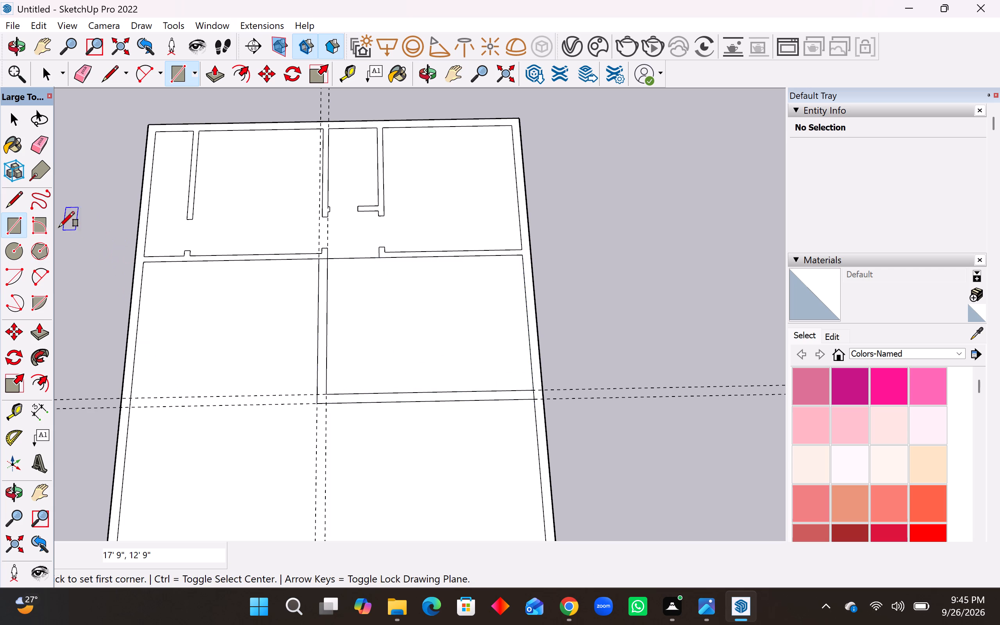
# Erase the edge across the opening between the crosswise partitions, along with both lengthwise and both crosswise guides.
pyautogui.click(39, 160)
pyautogui.click(43, 145)
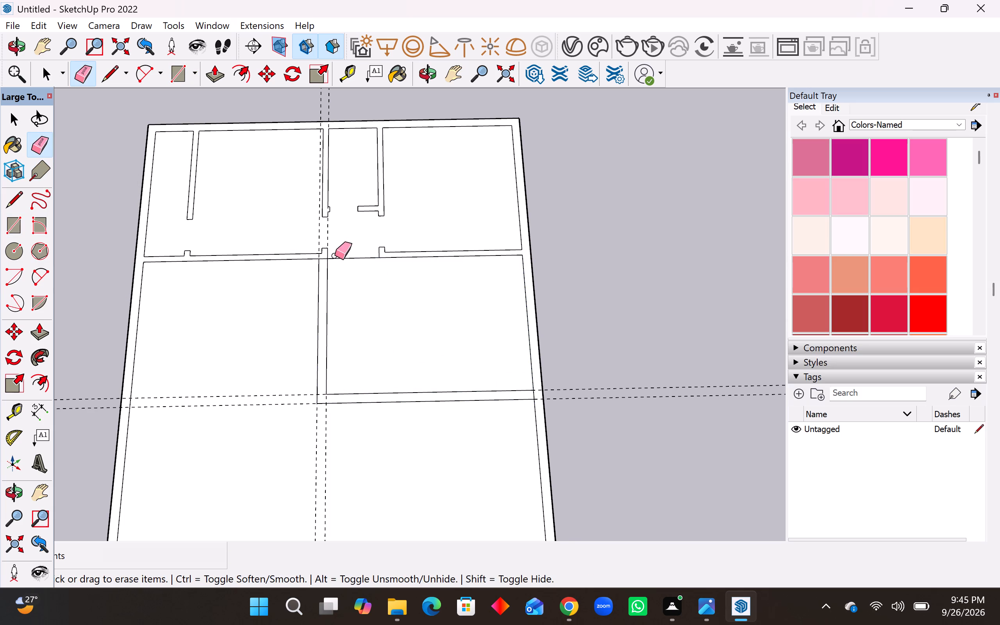
pyautogui.moveTo(339, 252); pyautogui.dragTo(342, 264)
pyautogui.moveTo(333, 230); pyautogui.dragTo(309, 227)
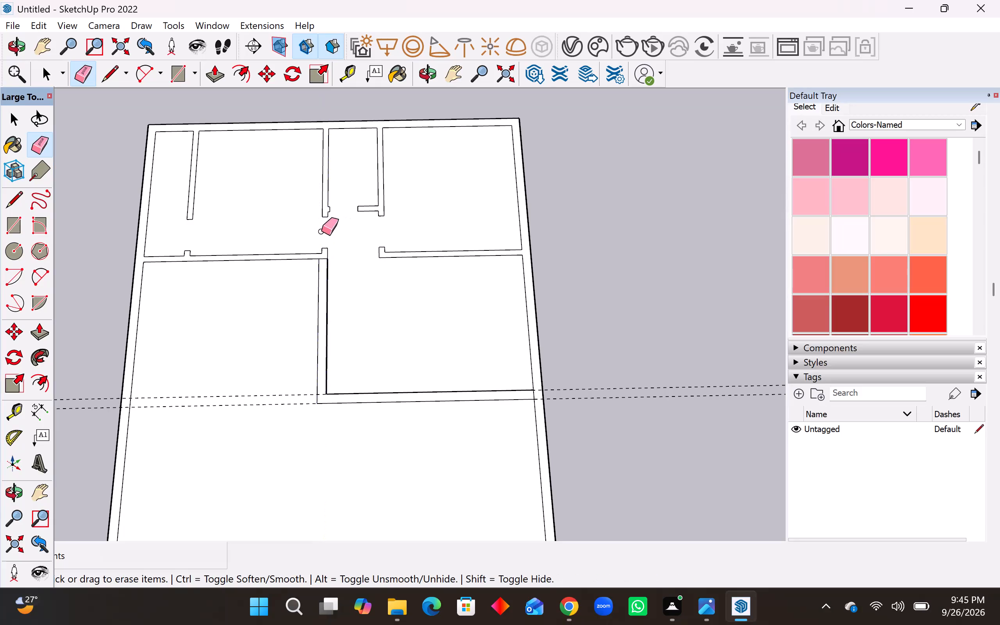
pyautogui.moveTo(295, 392); pyautogui.dragTo(290, 416)
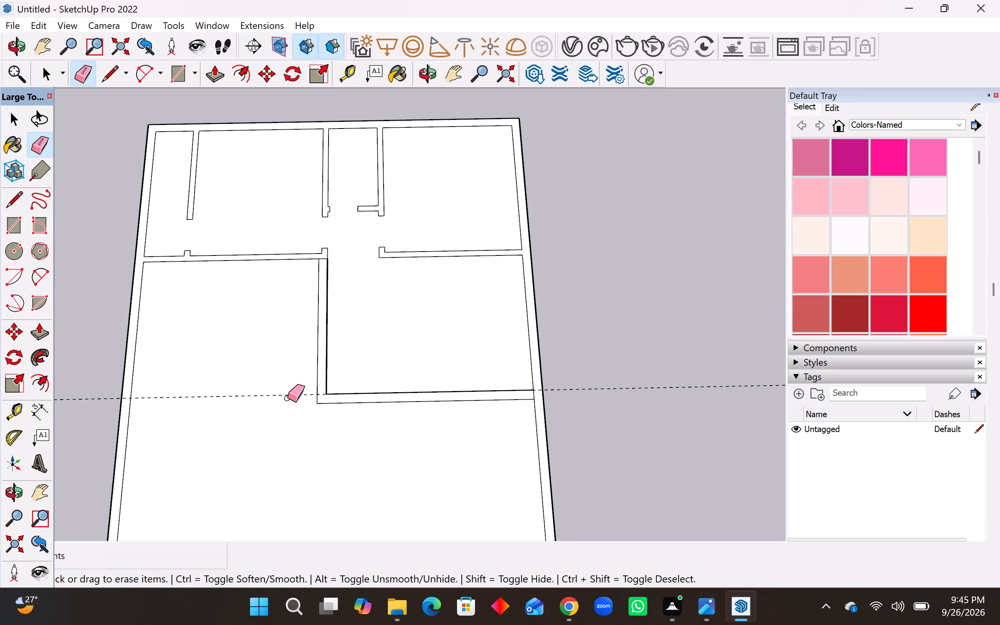
pyautogui.moveTo(287, 398); pyautogui.dragTo(288, 379)
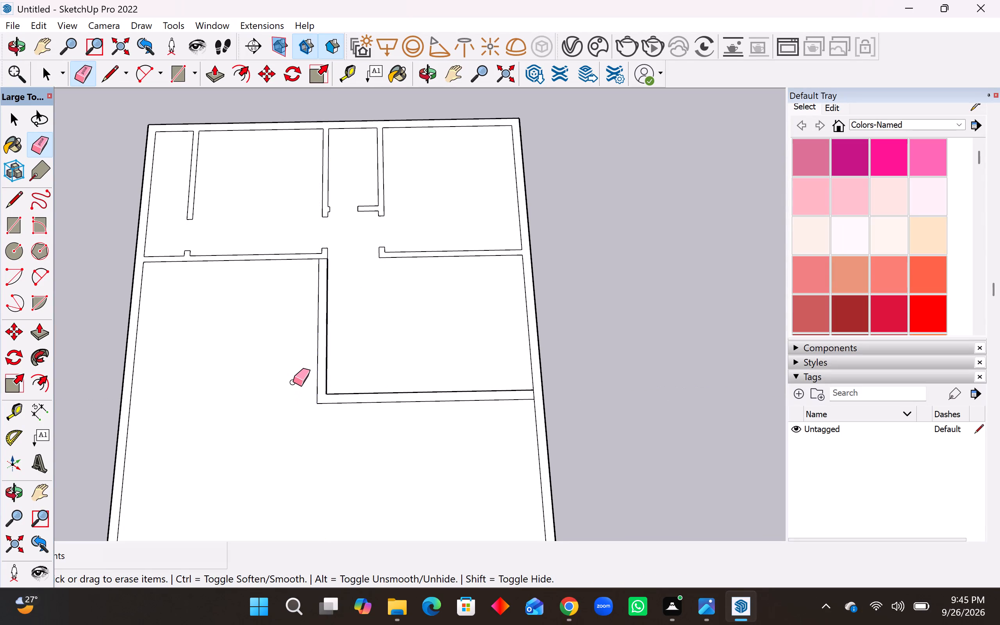
# Erase the short edge where the new room's lower wall meets the right outer wall.
pyautogui.scroll(5, 355, 288)
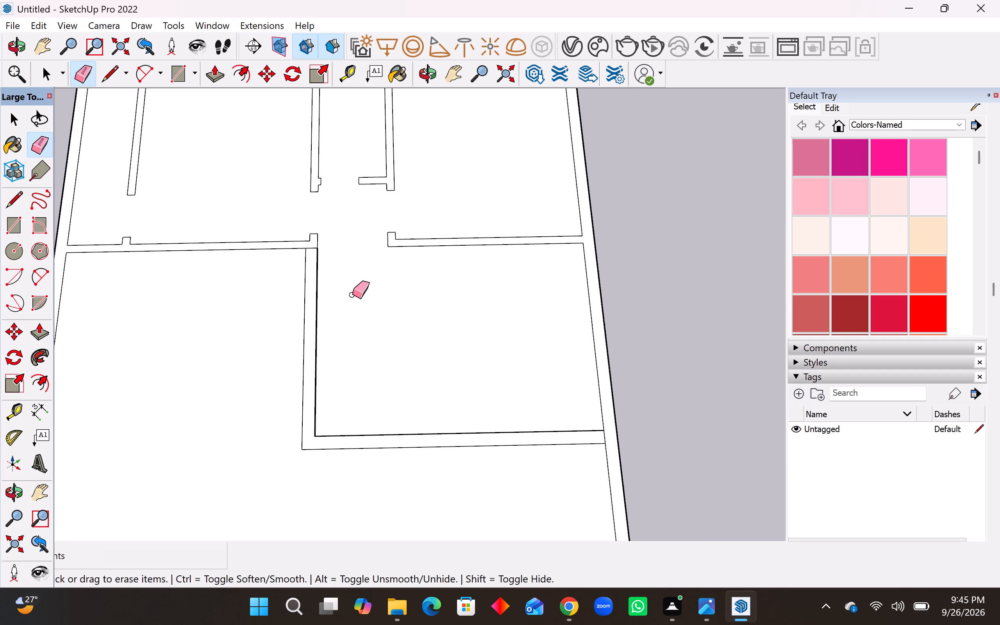
pyautogui.scroll(2, 352, 295)
pyautogui.moveTo(337, 332); pyautogui.dragTo(345, 269, button='middle')
pyautogui.scroll(-5, 383, 304)
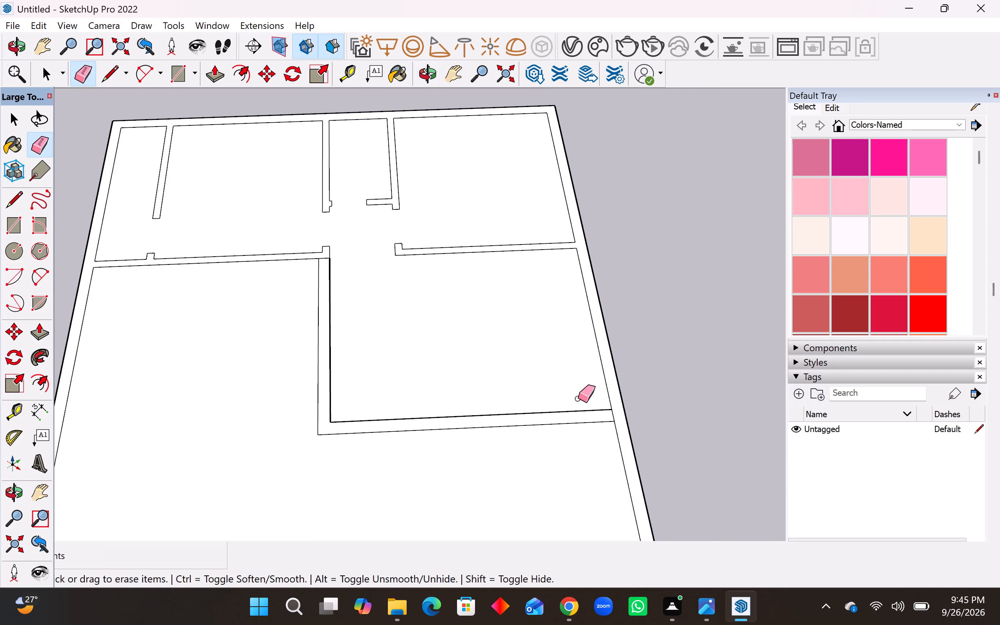
pyautogui.scroll(4, 623, 400)
pyautogui.moveTo(604, 423); pyautogui.dragTo(611, 423)
pyautogui.scroll(-9, 611, 423)
pyautogui.moveTo(610, 421); pyautogui.dragTo(606, 396, button='middle')
pyautogui.scroll(-3, 503, 370)
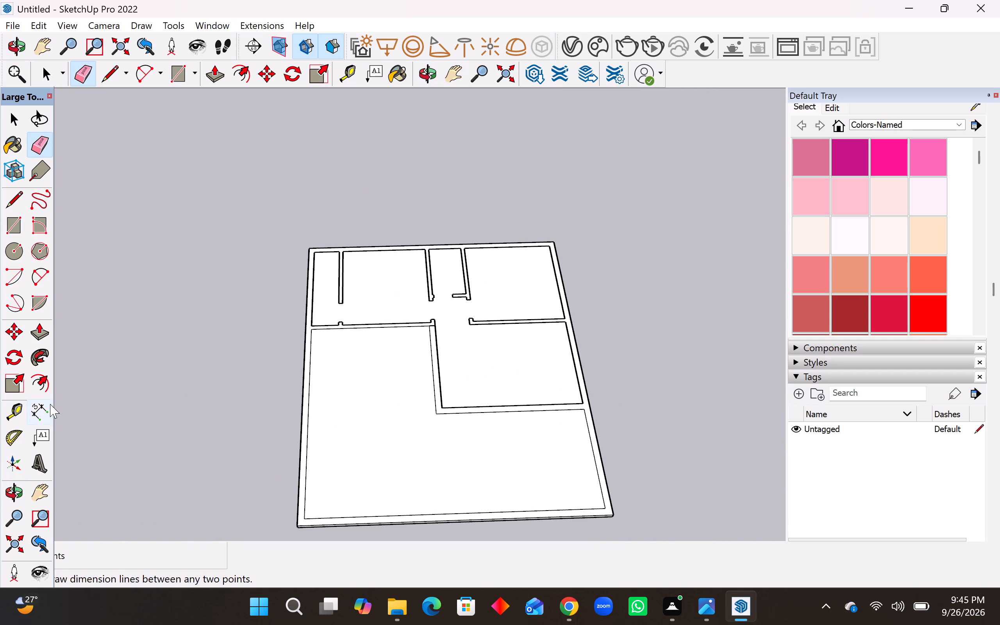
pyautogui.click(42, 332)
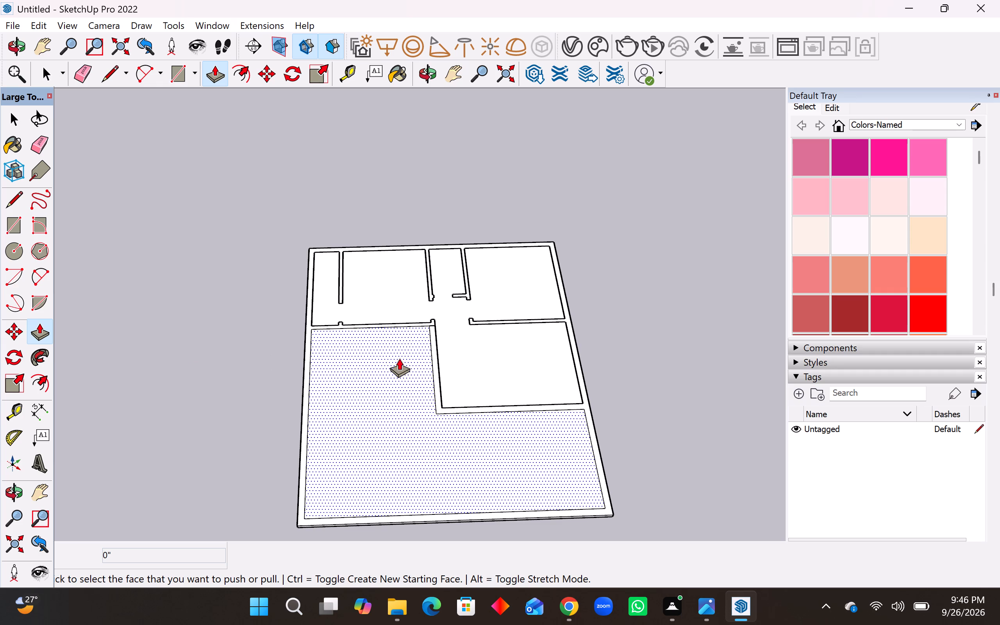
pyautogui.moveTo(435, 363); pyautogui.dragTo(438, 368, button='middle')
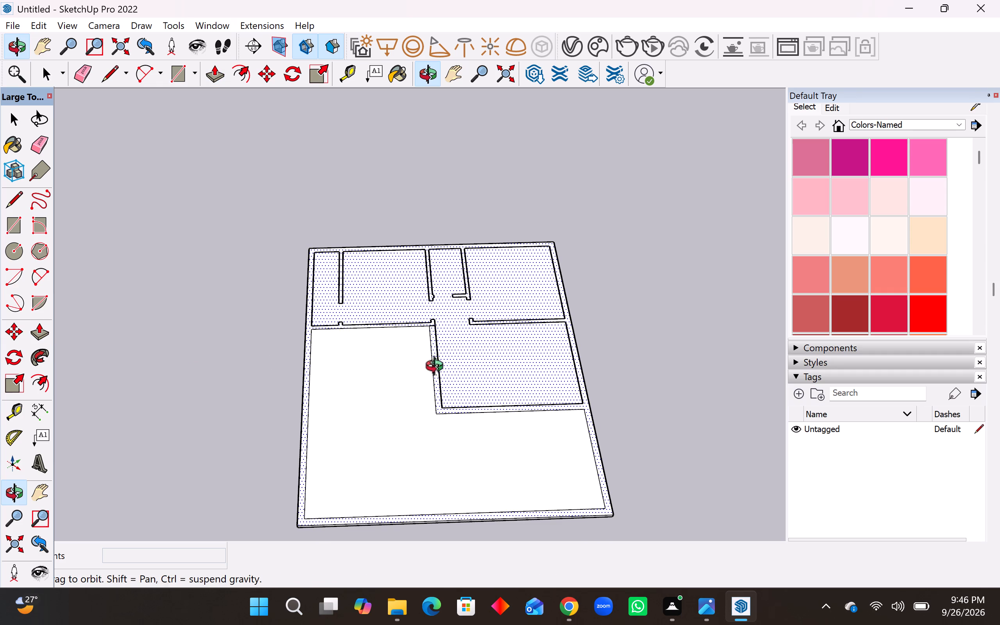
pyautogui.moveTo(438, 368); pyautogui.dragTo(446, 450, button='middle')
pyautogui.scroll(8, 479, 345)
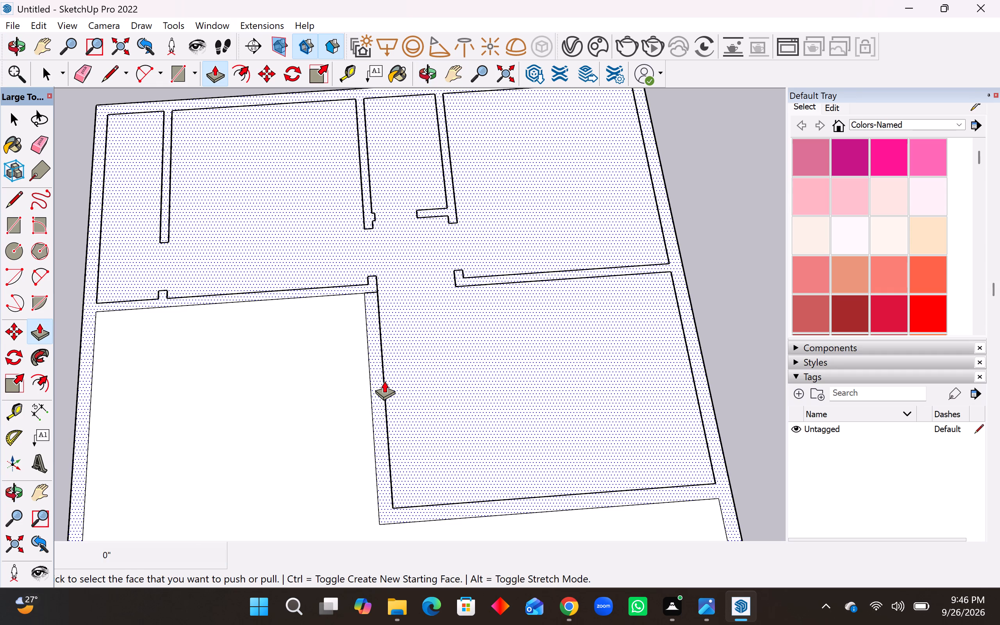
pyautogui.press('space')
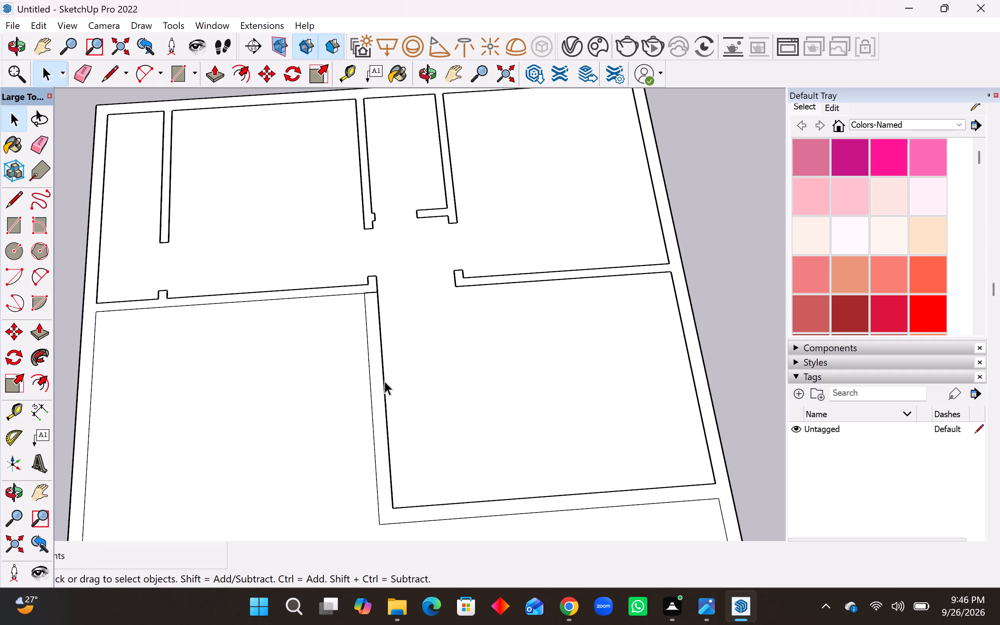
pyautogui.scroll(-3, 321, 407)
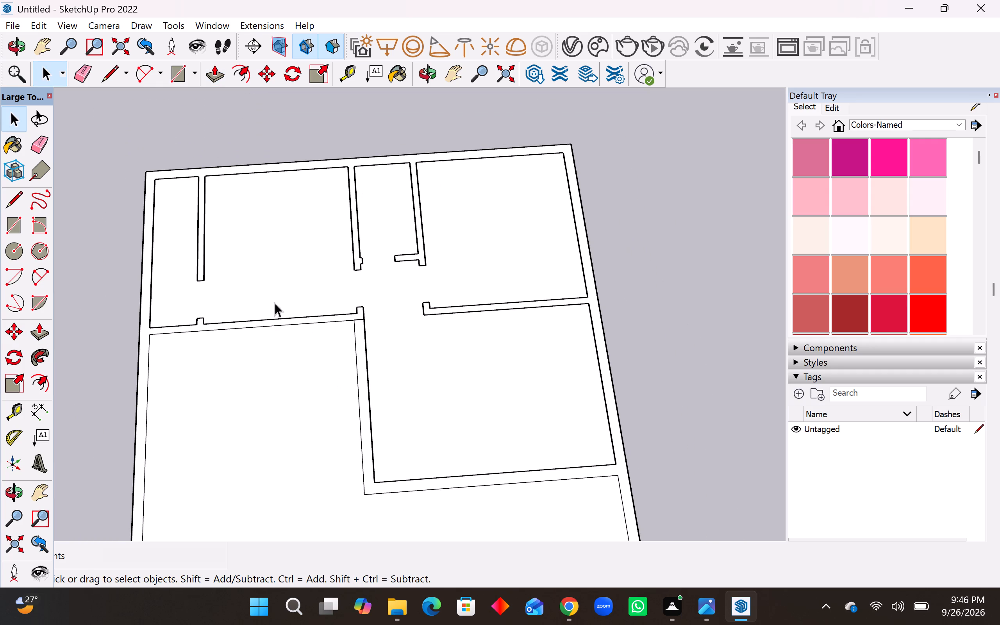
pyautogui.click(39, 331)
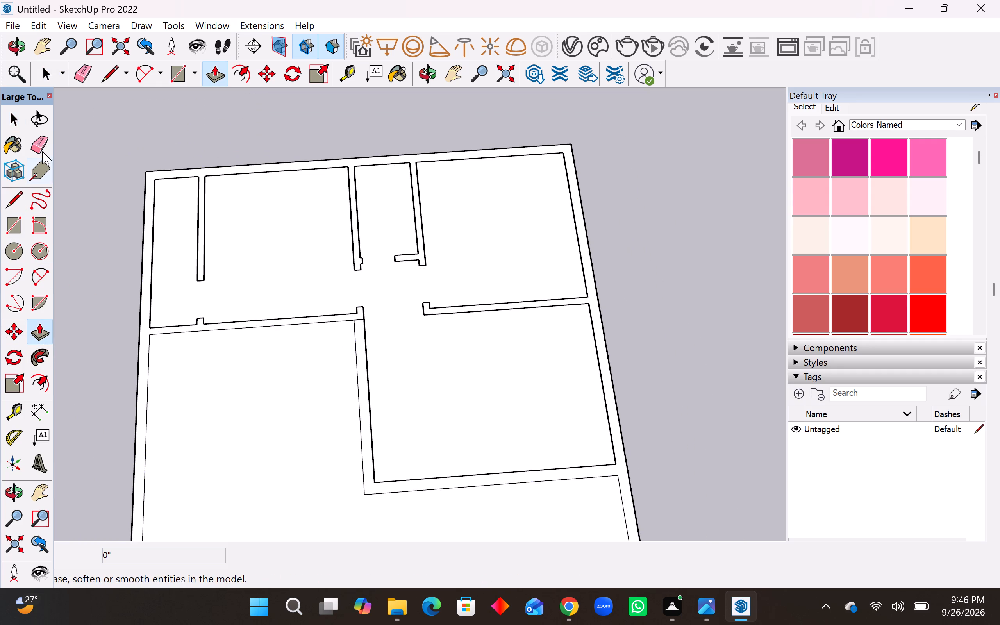
# Erase the short edge where the new room's left wall meets the end of the left crosswise partition.
pyautogui.click(36, 143)
pyautogui.scroll(4, 420, 397)
pyautogui.click(332, 281)
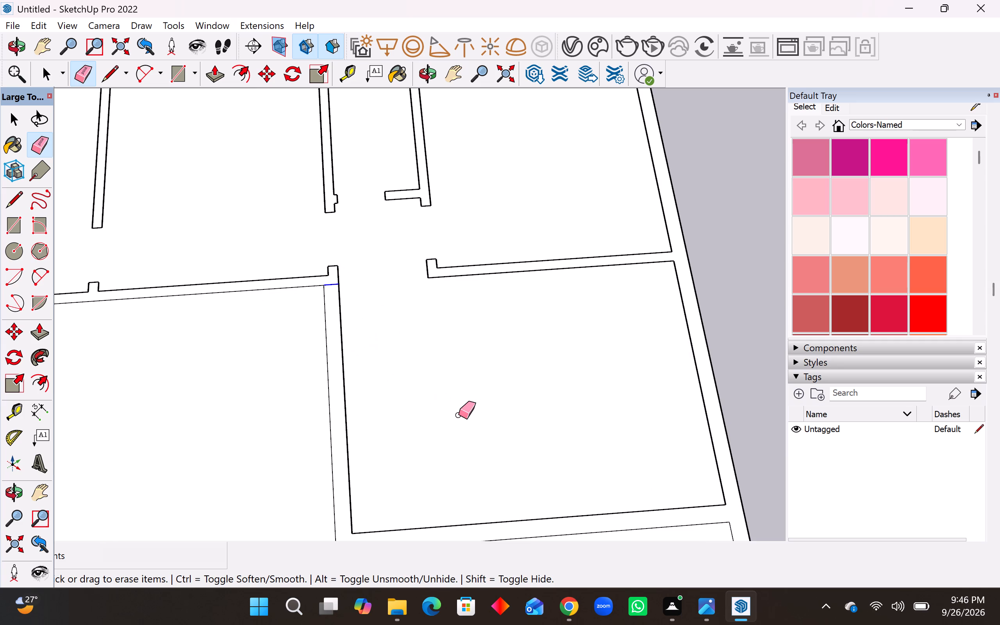
pyautogui.scroll(-3, 370, 393)
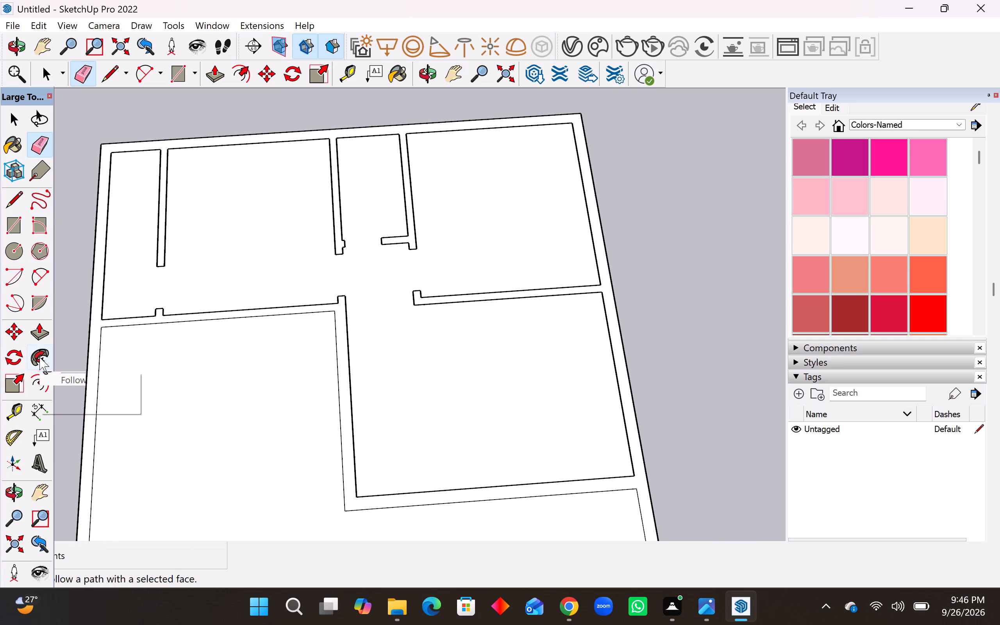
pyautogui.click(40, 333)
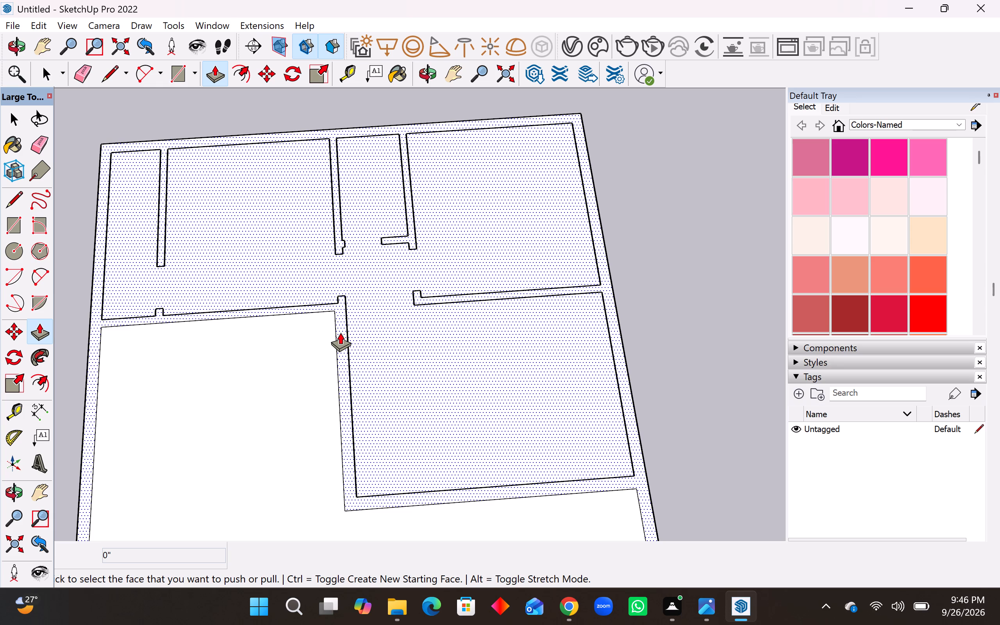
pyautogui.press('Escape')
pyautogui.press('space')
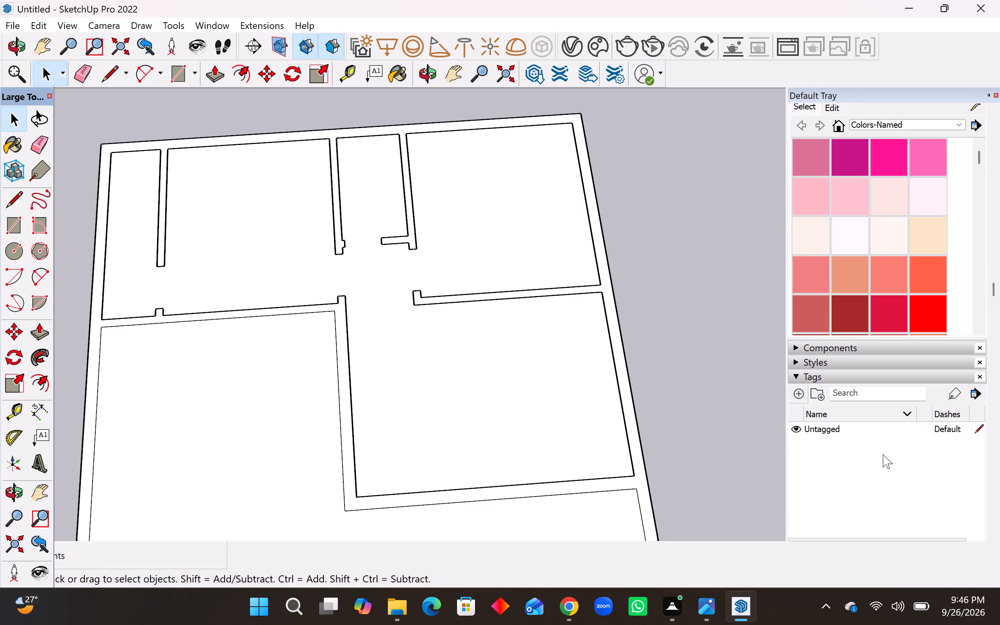
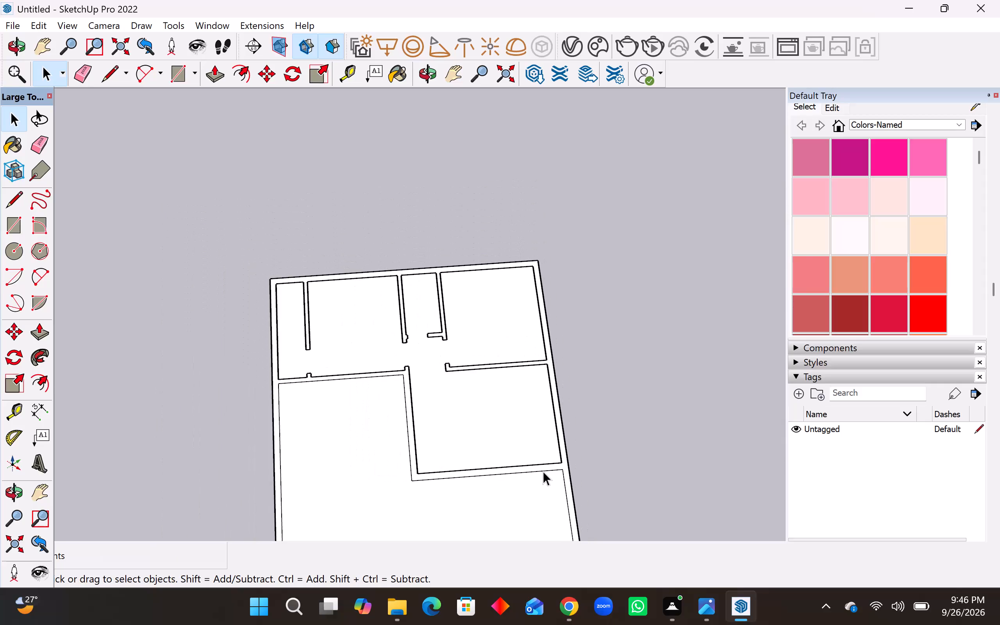
# Try measuring from the corner where the 17' × 12' room's lower wall meets the right outer wall.
pyautogui.scroll(-5, 544, 471)
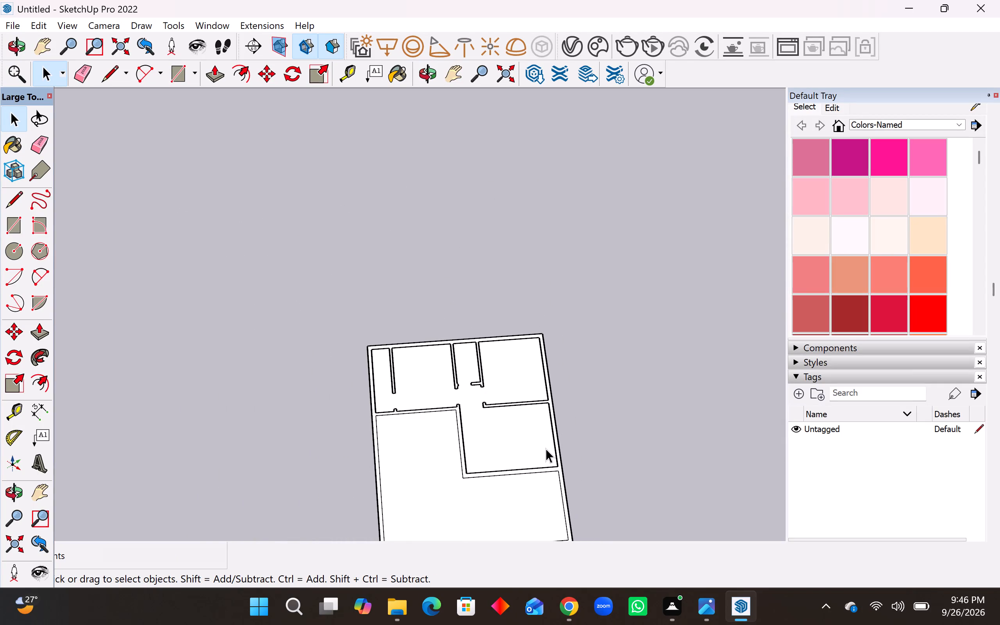
pyautogui.scroll(-3, 546, 448)
pyautogui.scroll(15, 561, 536)
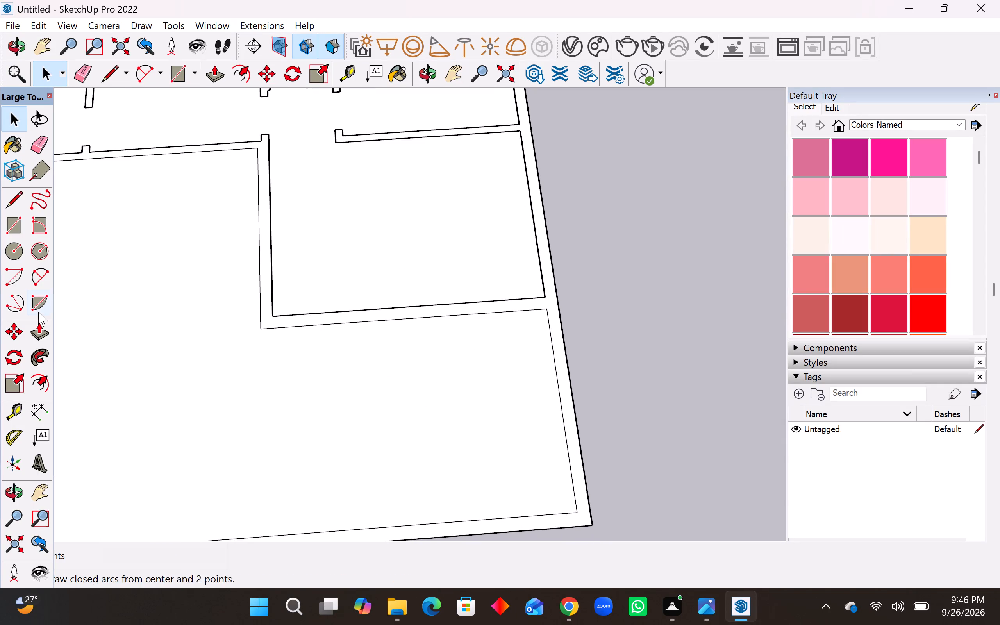
pyautogui.click(33, 404)
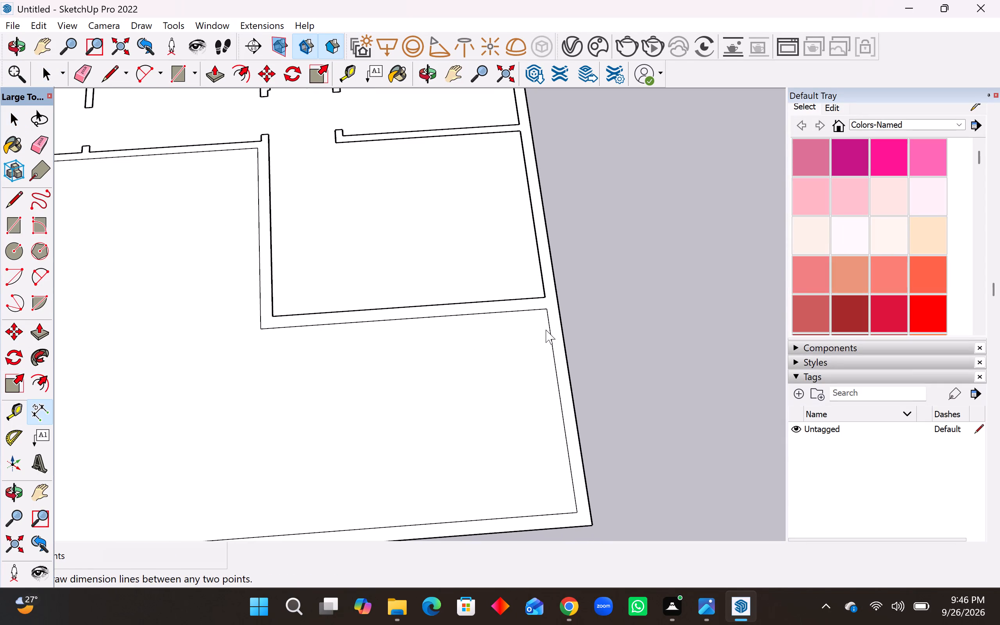
pyautogui.click(545, 307)
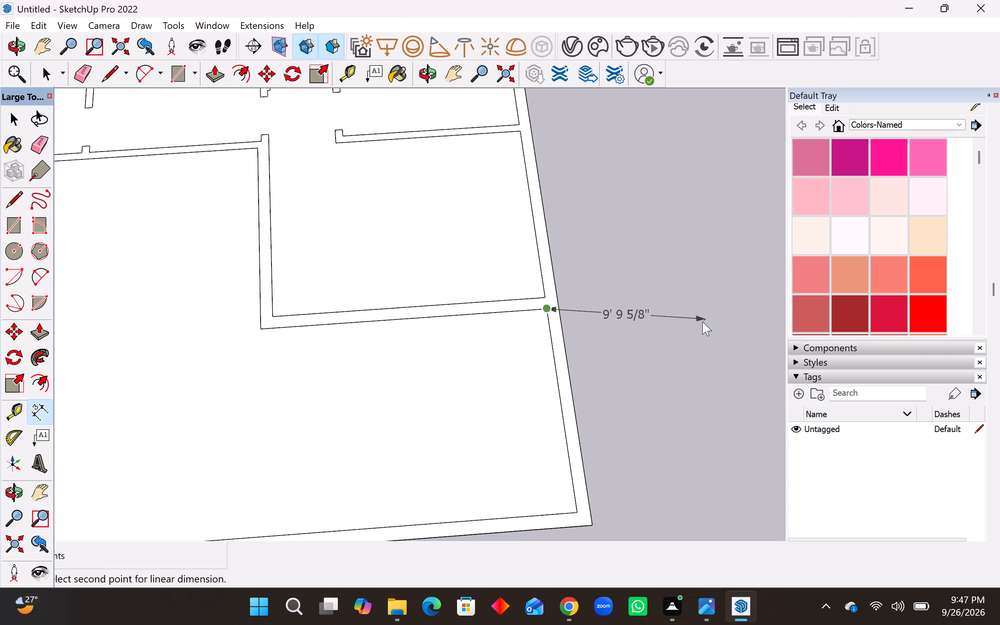
pyautogui.scroll(-4, 421, 323)
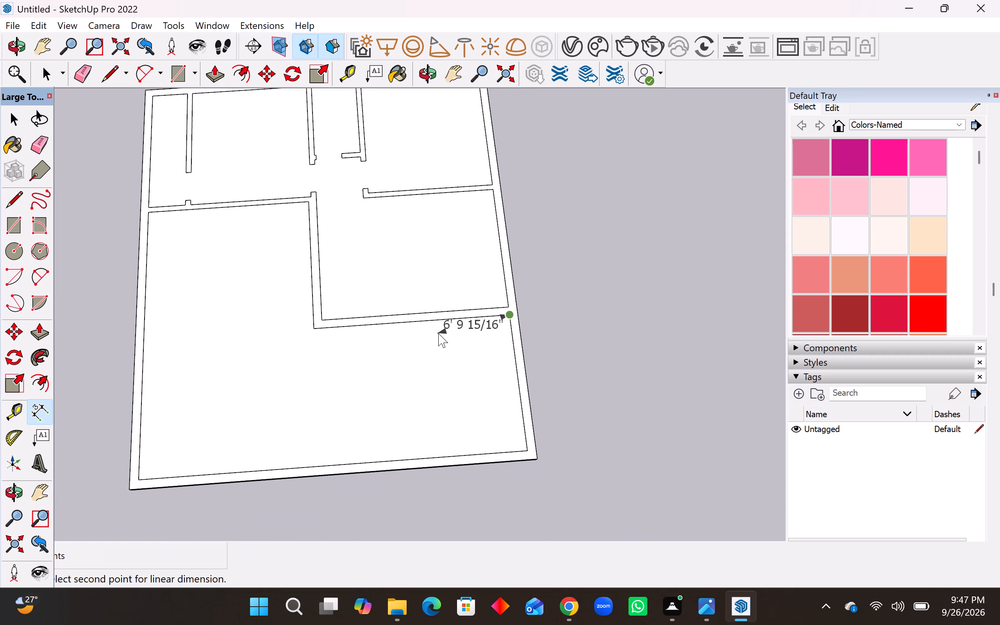
pyautogui.press('Escape')
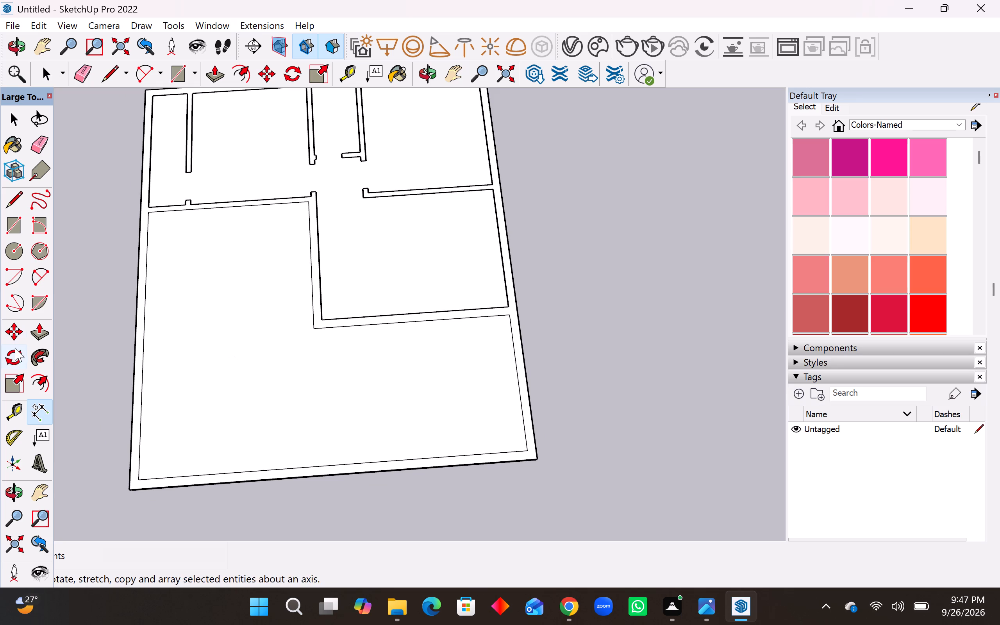
# Place a lengthwise guide 10' inward from the right outer wall's inner face.
pyautogui.click(14, 223)
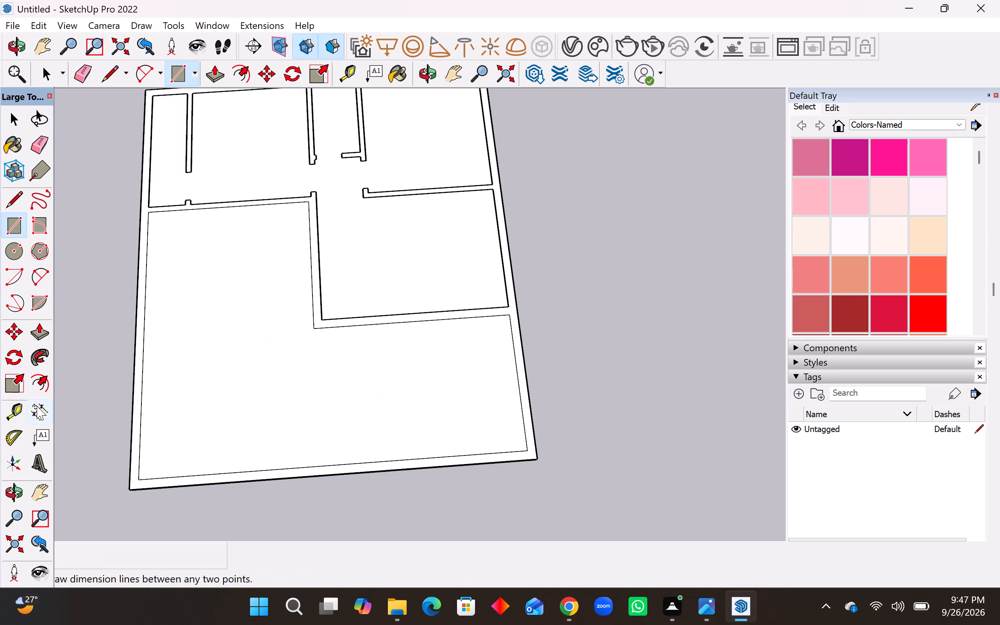
pyautogui.click(12, 410)
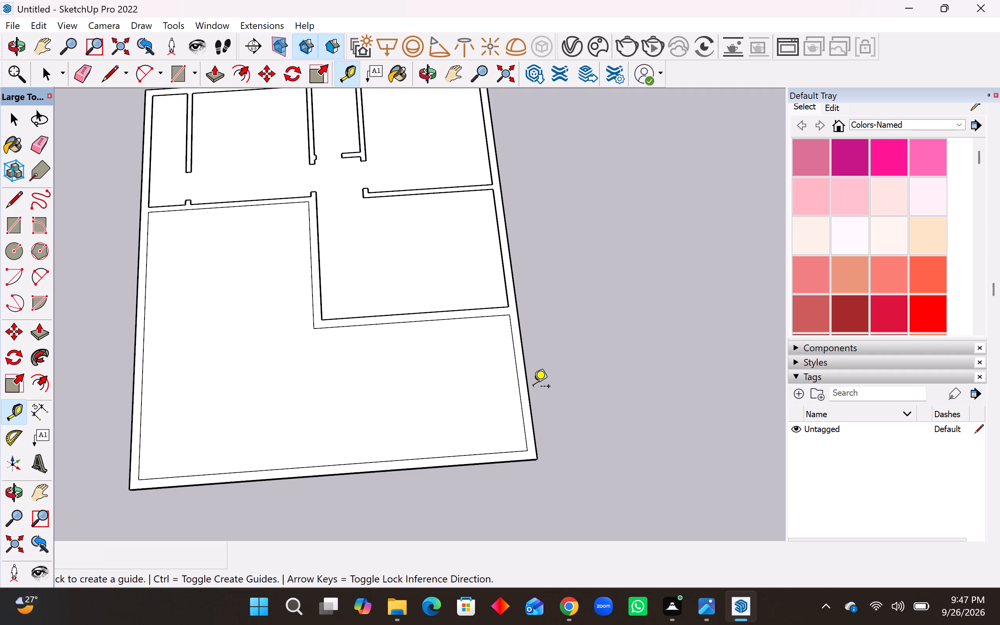
pyautogui.click(520, 406)
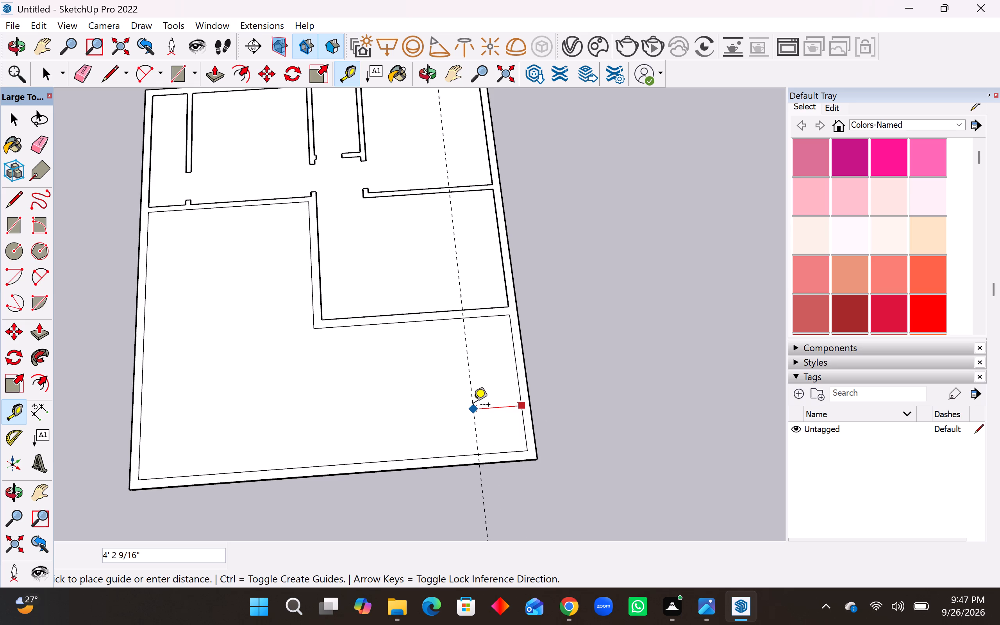
pyautogui.write('10')
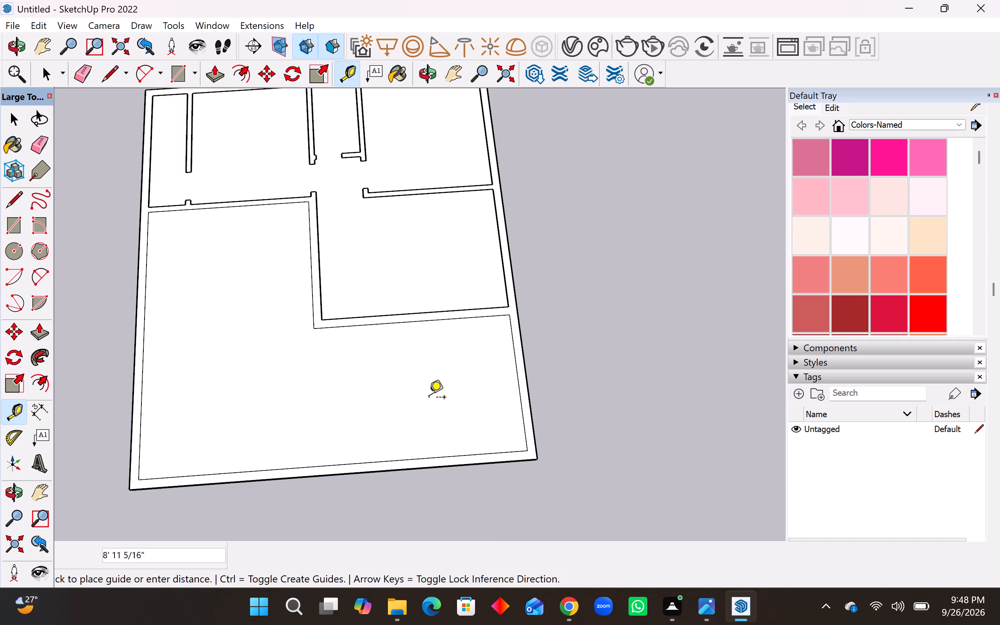
pyautogui.write("10'")
pyautogui.press('Return')
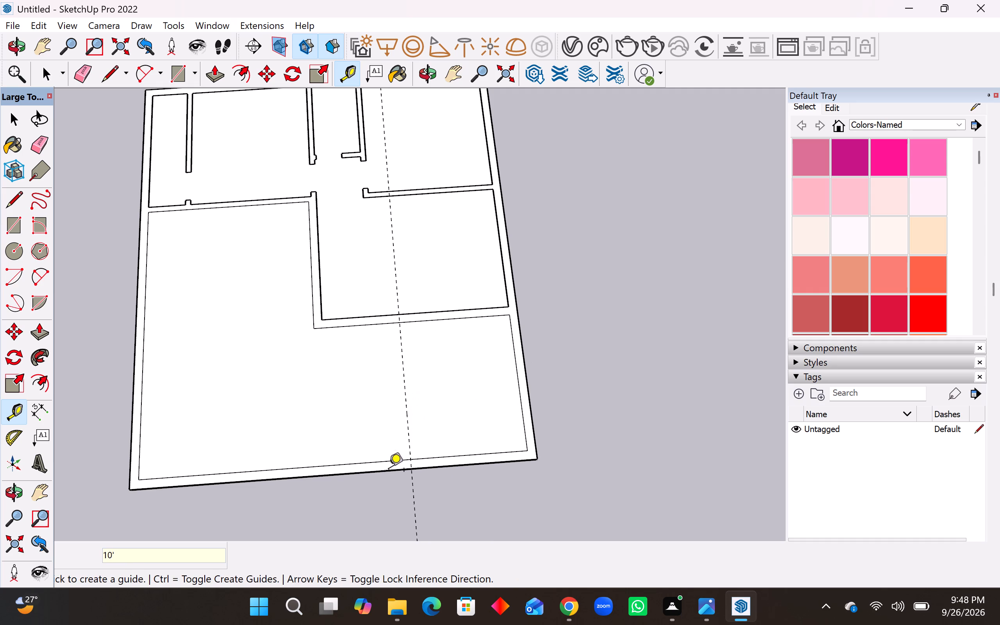
# Draw 17'9" × 12'3" and 17' × 13' rectangles from the lower-right inner corner to the 17' × 12' room's lower-left wall corners.
pyautogui.scroll(3, 372, 478)
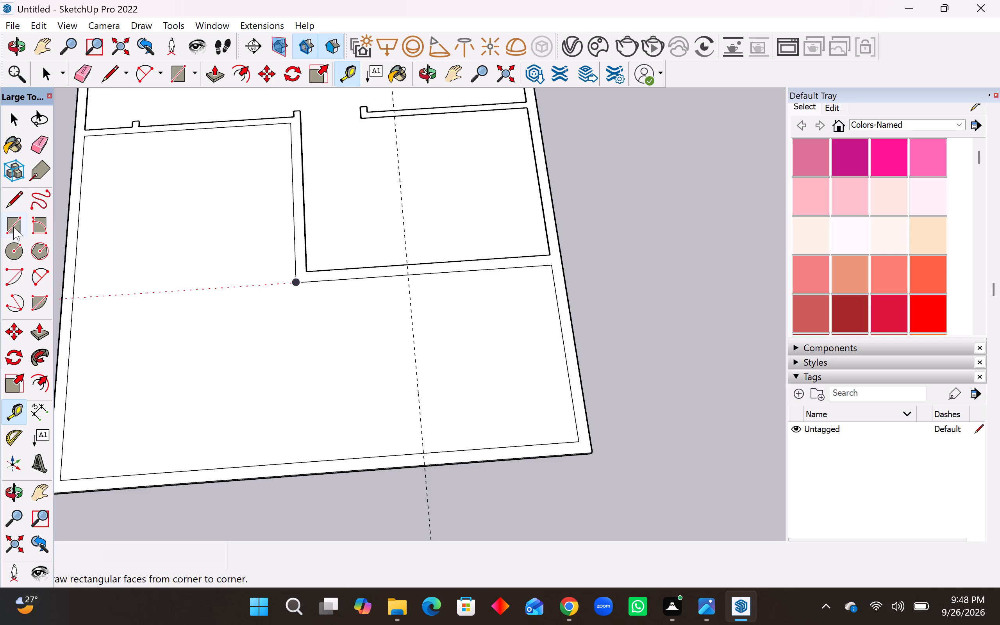
pyautogui.click(14, 231)
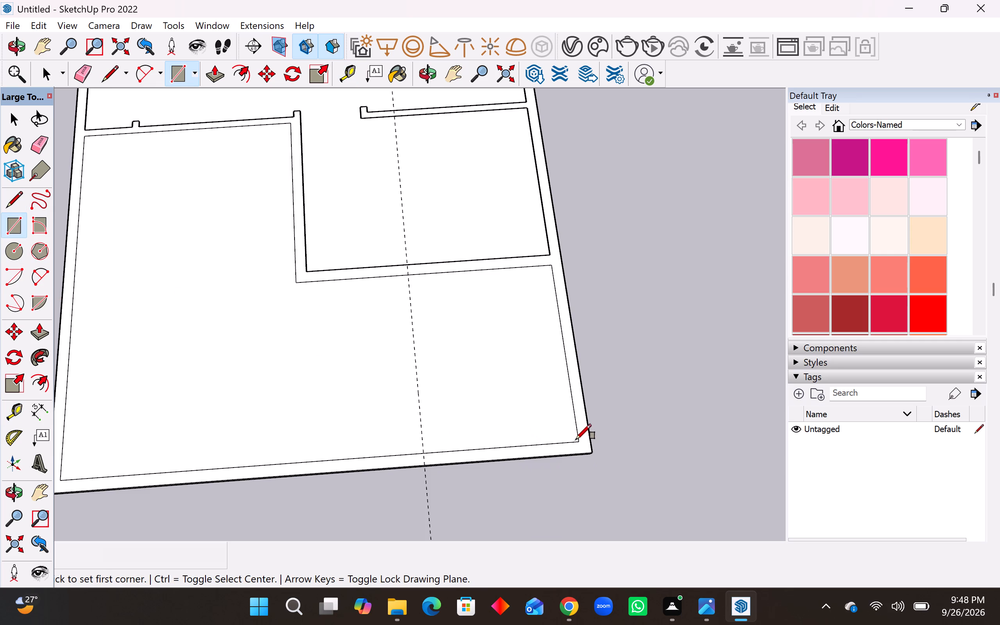
pyautogui.click(578, 444)
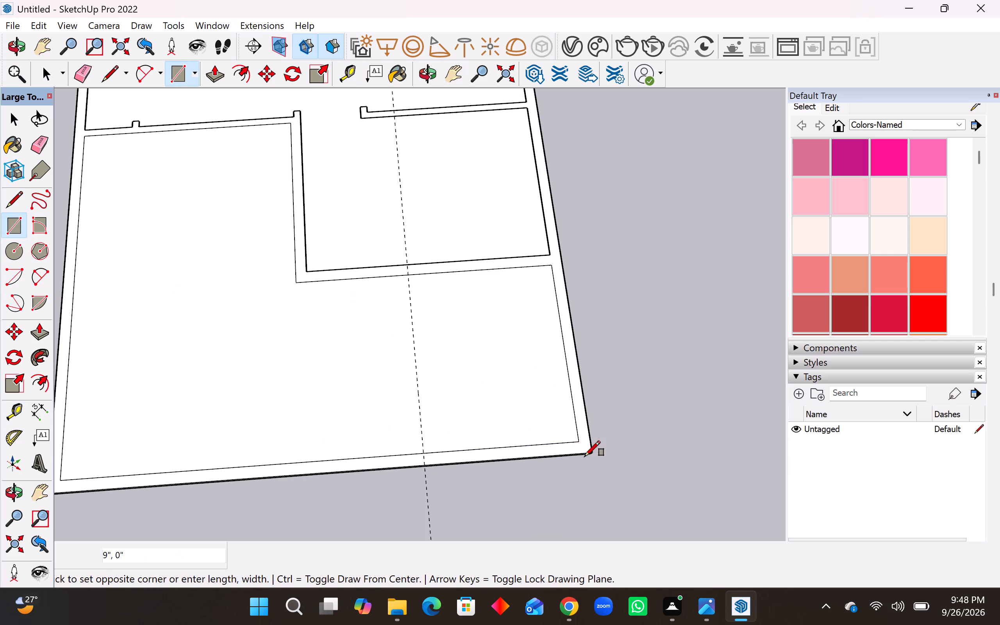
pyautogui.click(296, 280)
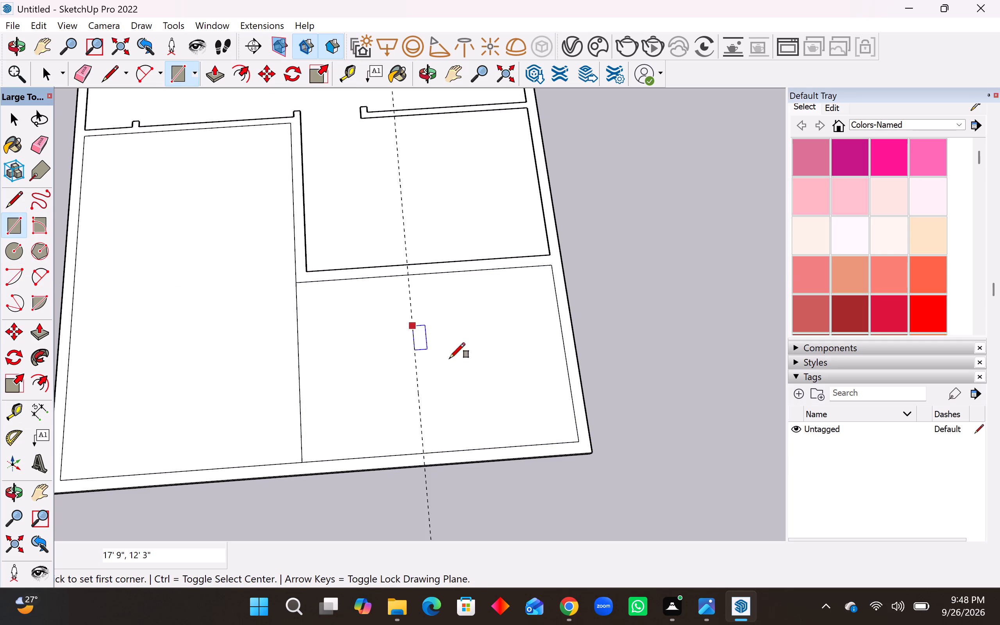
pyautogui.click(577, 443)
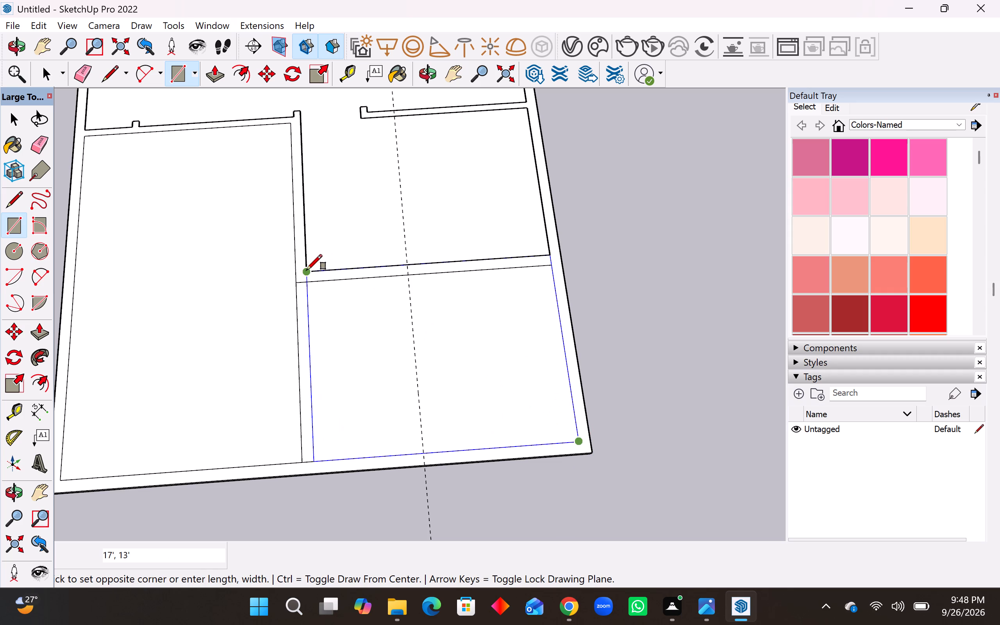
pyautogui.click(307, 270)
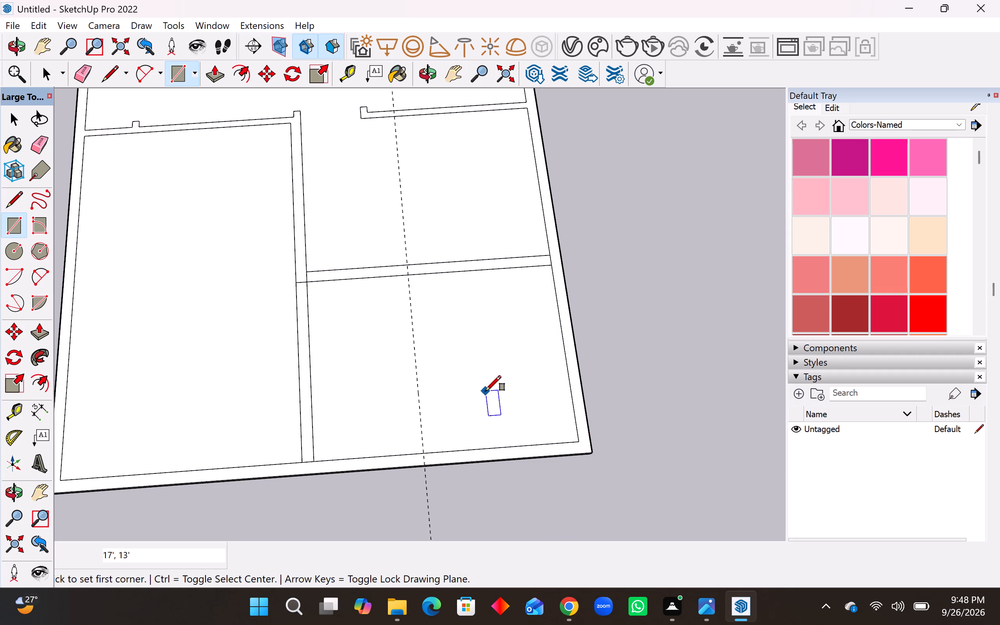
# Place a second lengthwise guide 6" to the left of the 10' guide in the lower-right room.
pyautogui.moveTo(487, 392); pyautogui.dragTo(499, 425, button='middle')
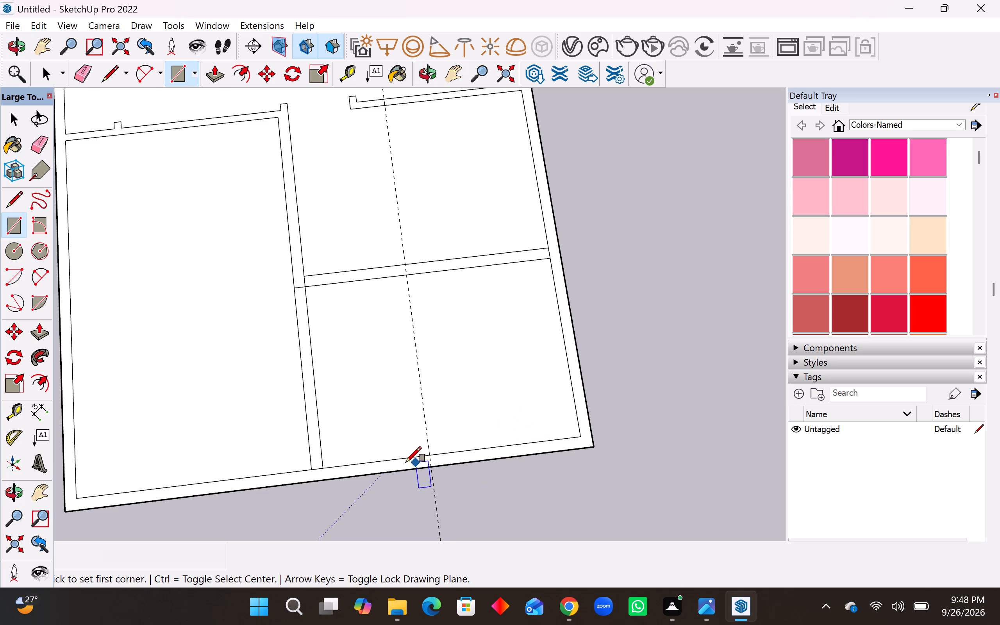
pyautogui.scroll(3, 405, 462)
pyautogui.click(9, 411)
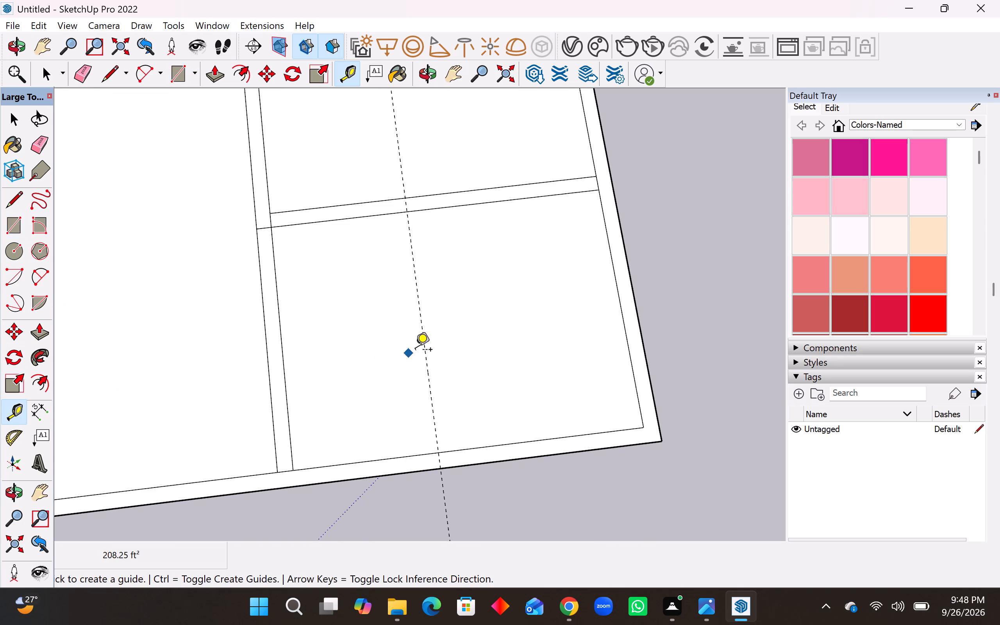
pyautogui.click(426, 348)
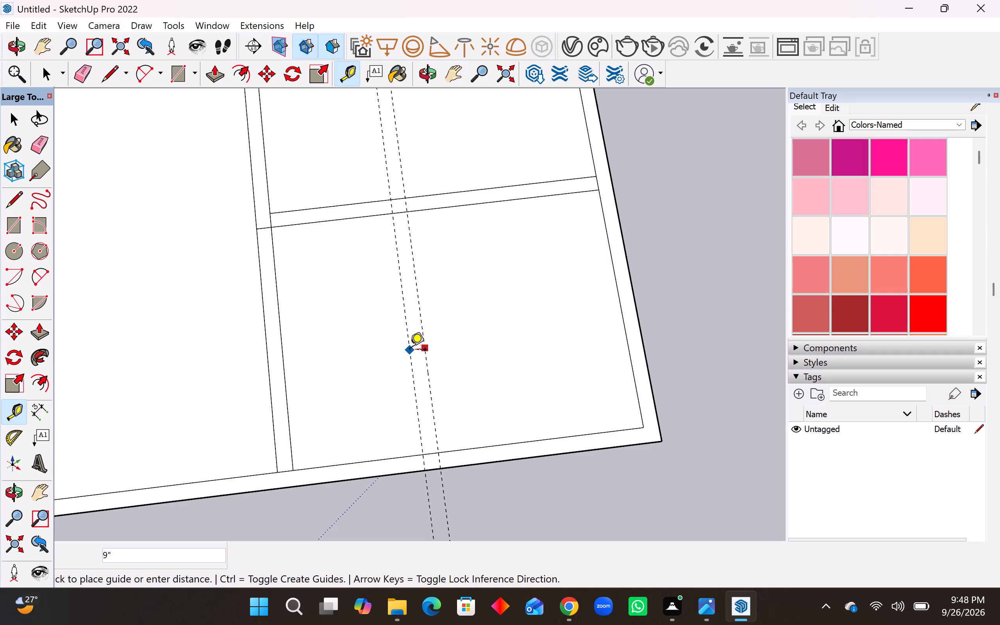
pyautogui.write('6"')
pyautogui.press('Return')
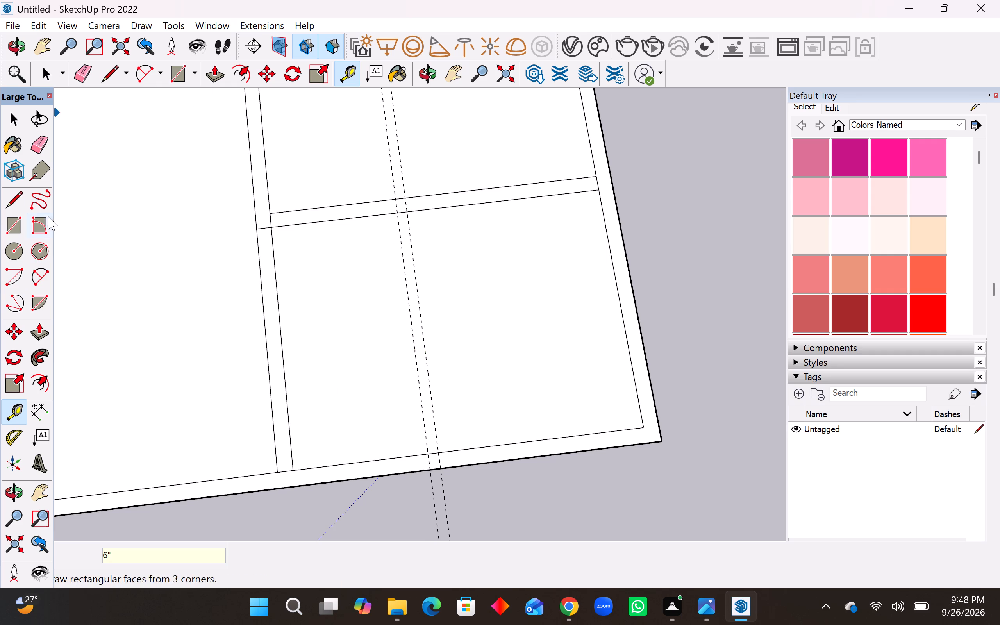
# Measure the lower-right room's left part from its upper-left corner to the nearer guide, and from that guide toward the lower wall.
pyautogui.click(35, 413)
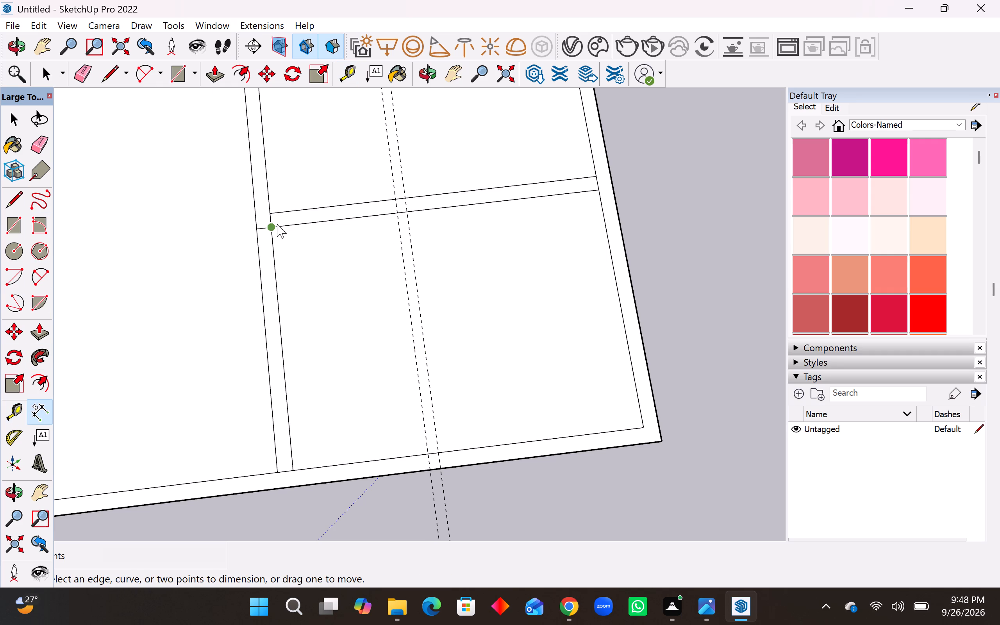
pyautogui.click(275, 225)
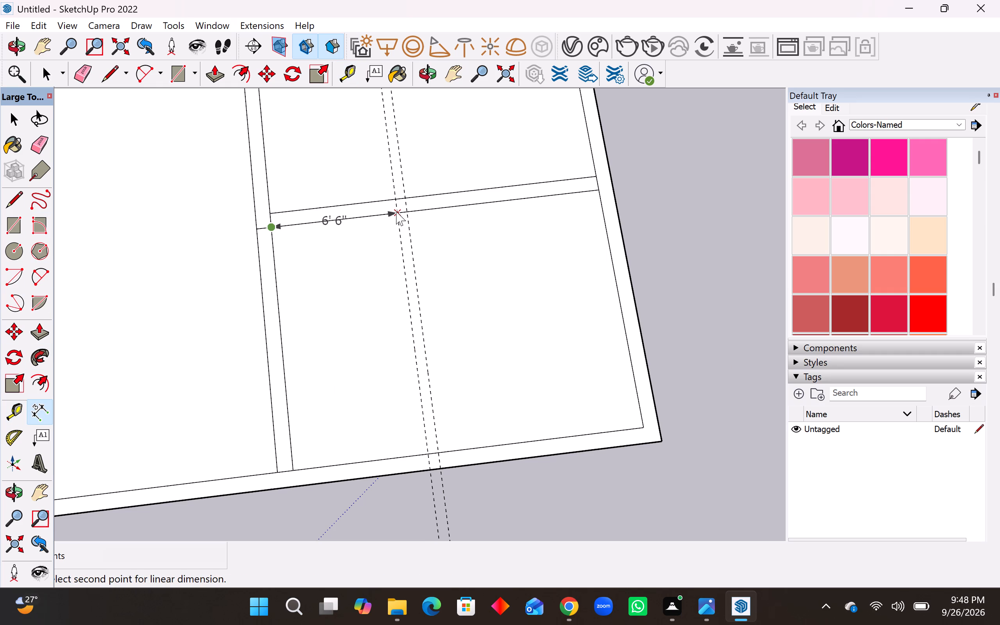
pyautogui.press('Escape')
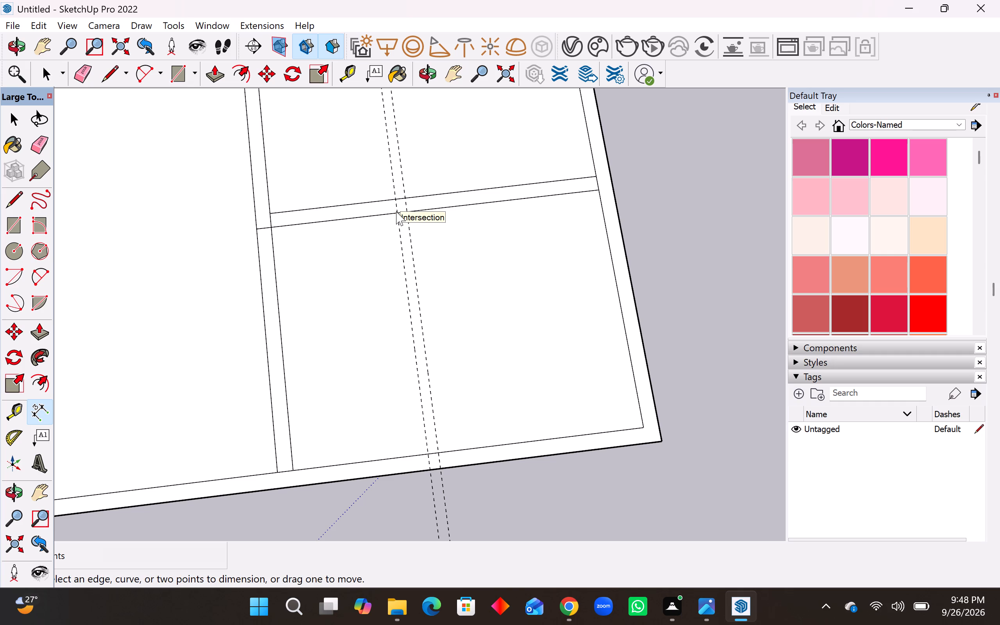
pyautogui.scroll(-3, 478, 309)
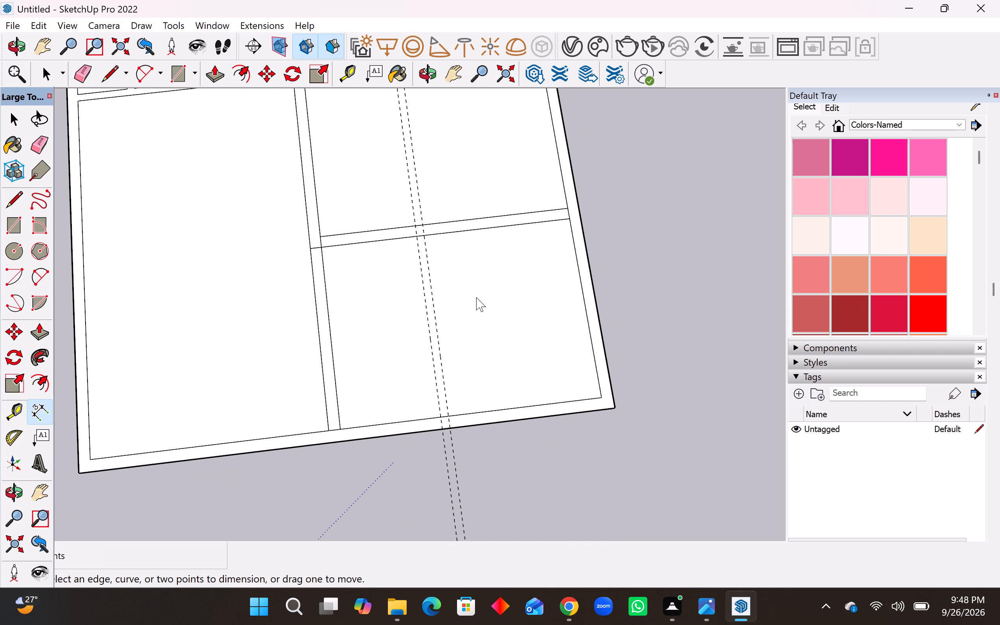
pyautogui.scroll(3, 476, 297)
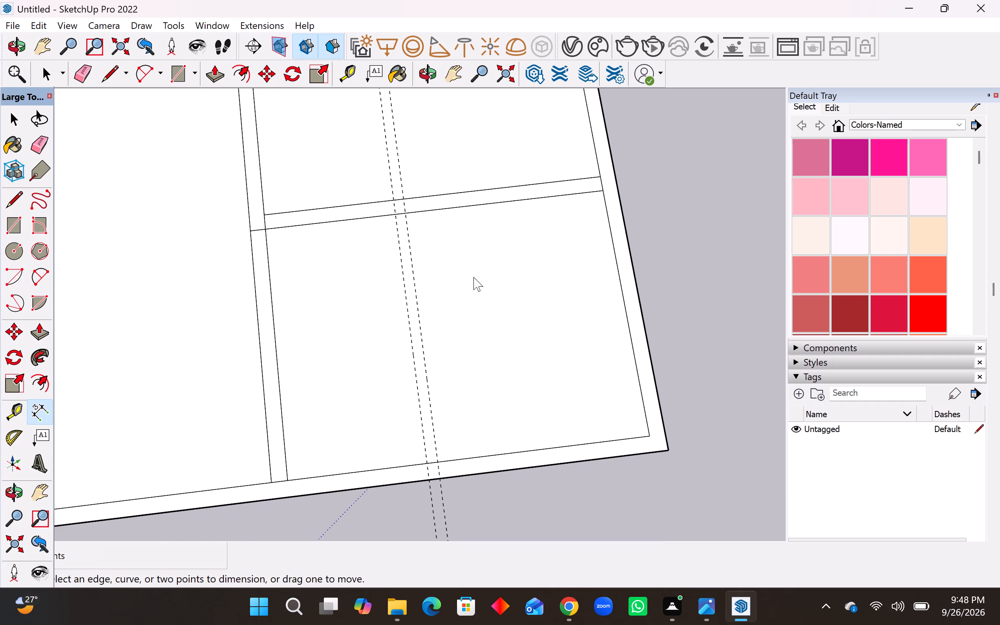
pyautogui.click(396, 214)
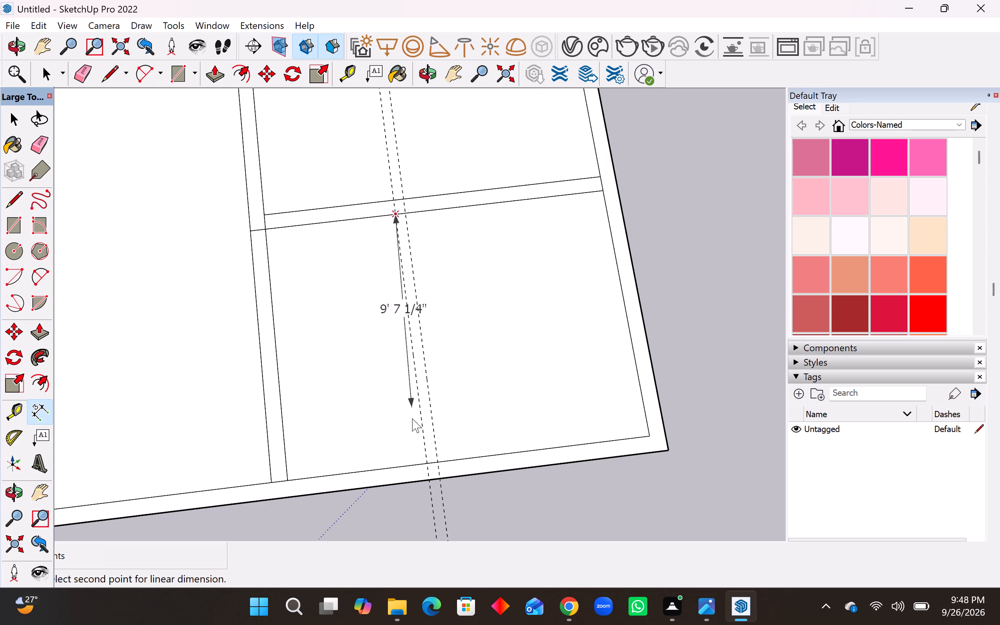
pyautogui.press('Escape')
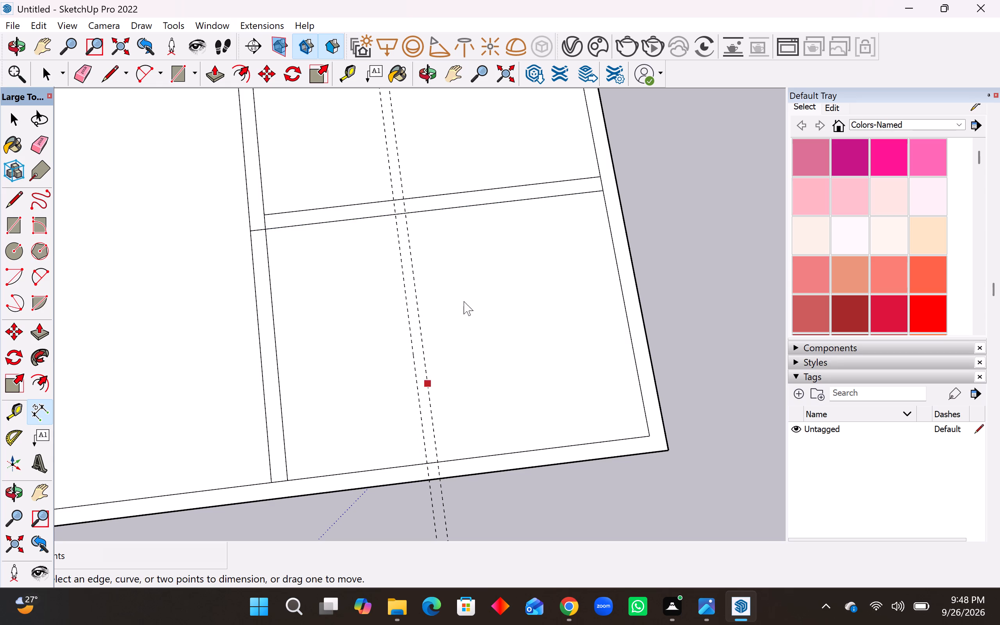
# Place a lengthwise guide 11'10" inward from the left outer wall's inner face in the large left room.
pyautogui.scroll(-13, 473, 297)
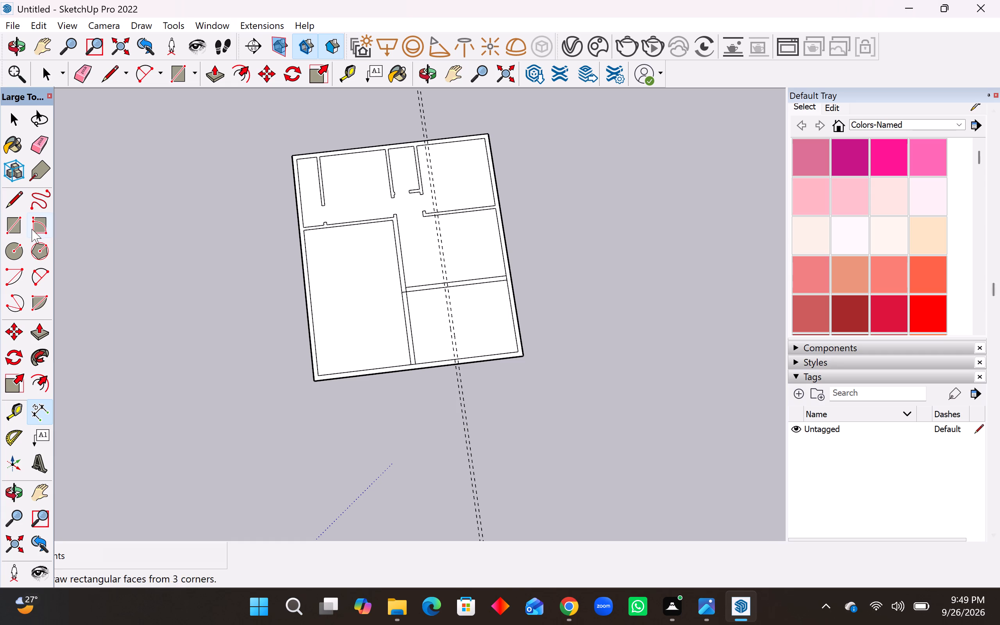
pyautogui.scroll(2, 11, 271)
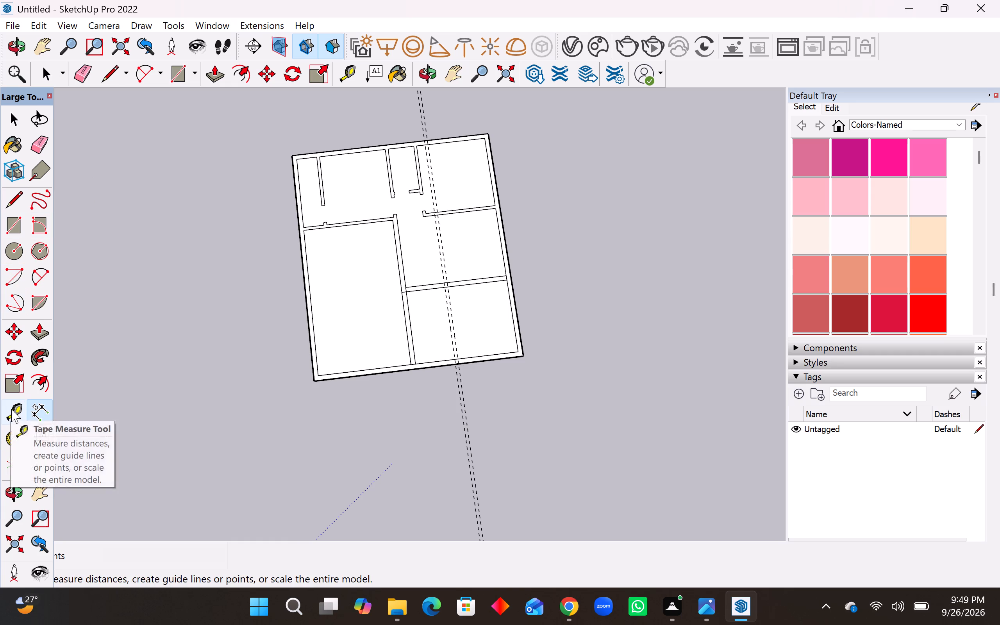
pyautogui.click(11, 409)
pyautogui.scroll(4, 336, 232)
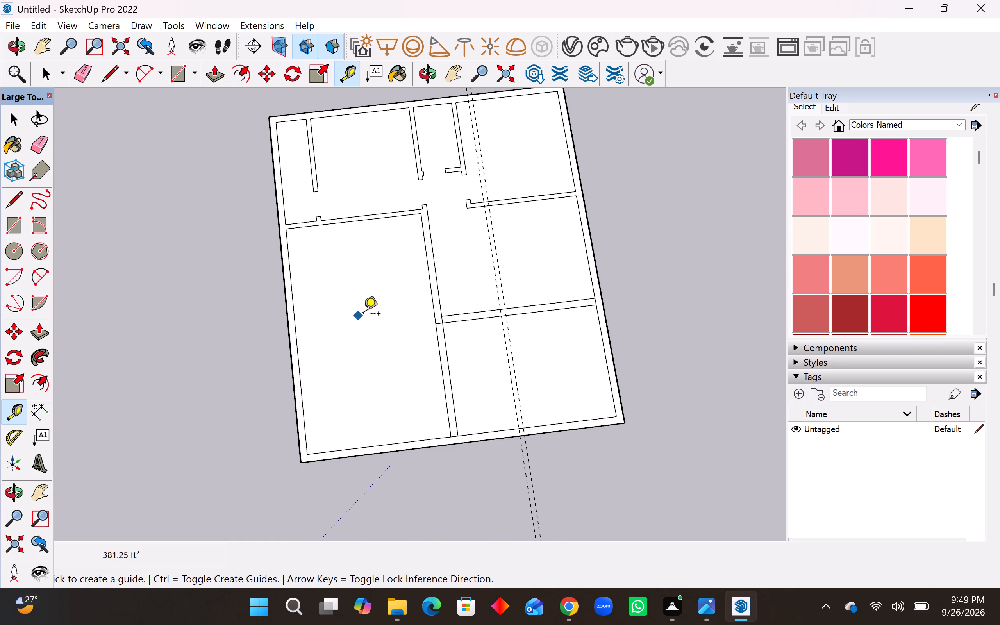
pyautogui.scroll(3, 364, 315)
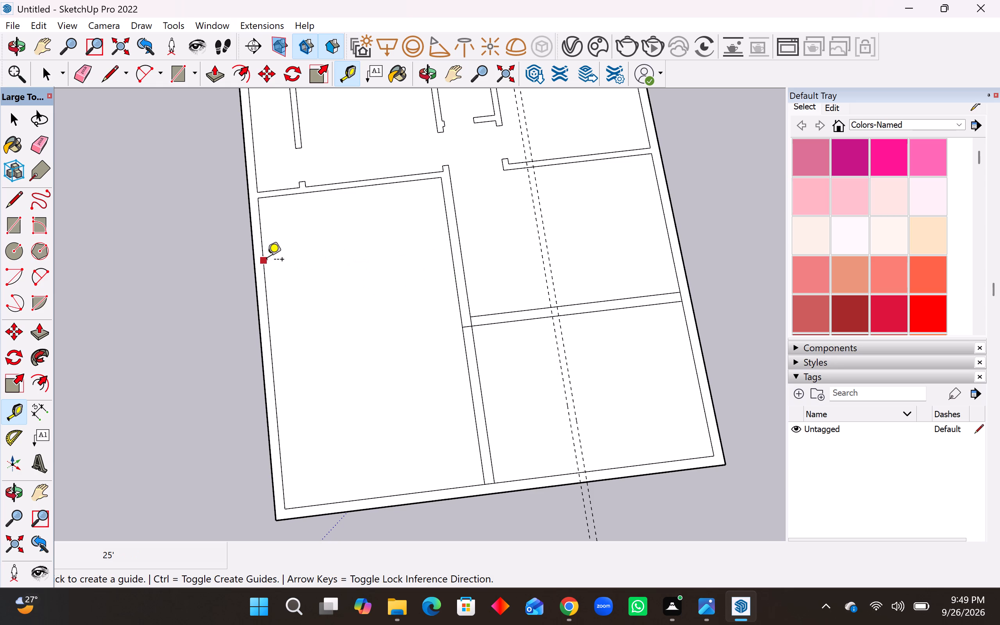
pyautogui.click(267, 261)
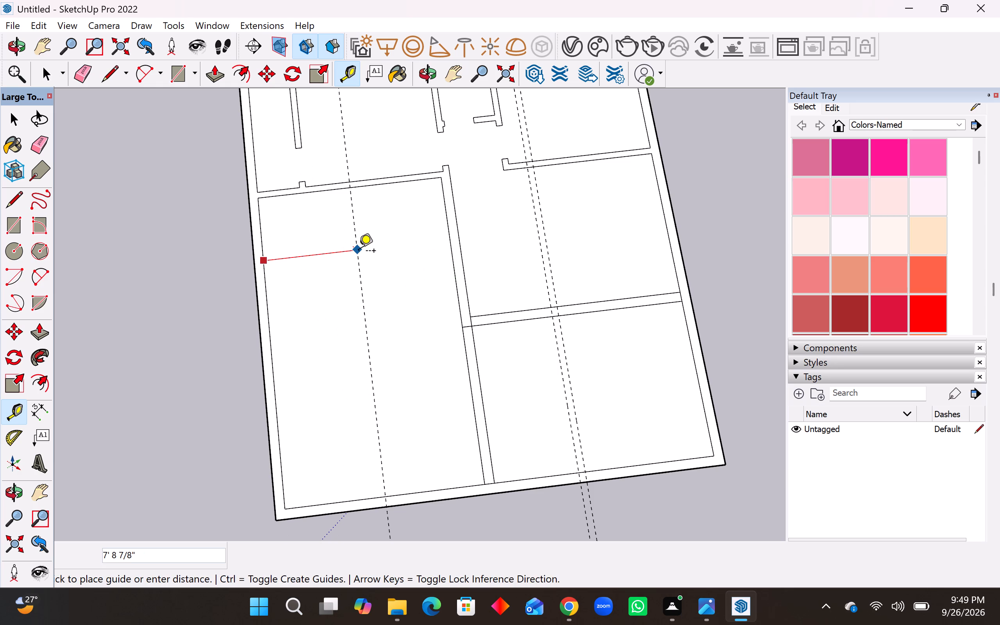
pyautogui.write('11\'10"')
pyautogui.press('Return')
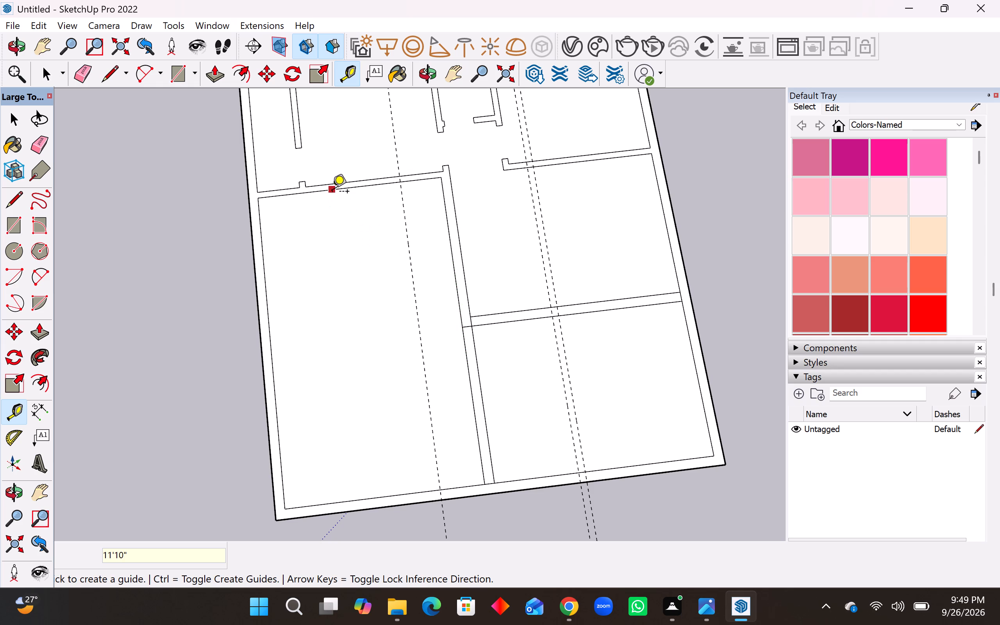
# Place a crosswise guide 7' below the large left room's upper wall.
pyautogui.click(332, 193)
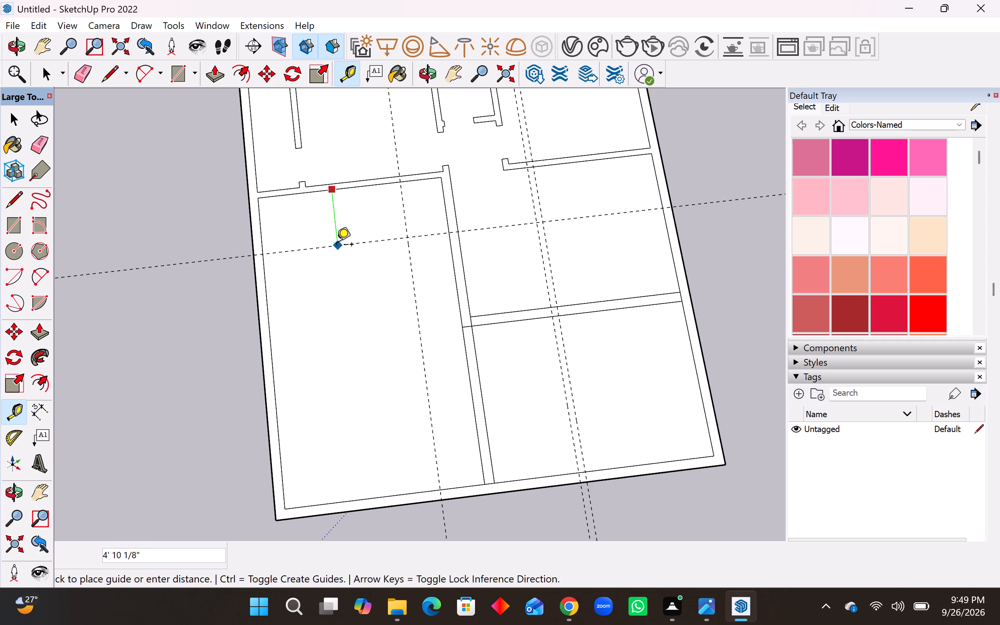
pyautogui.write("7'")
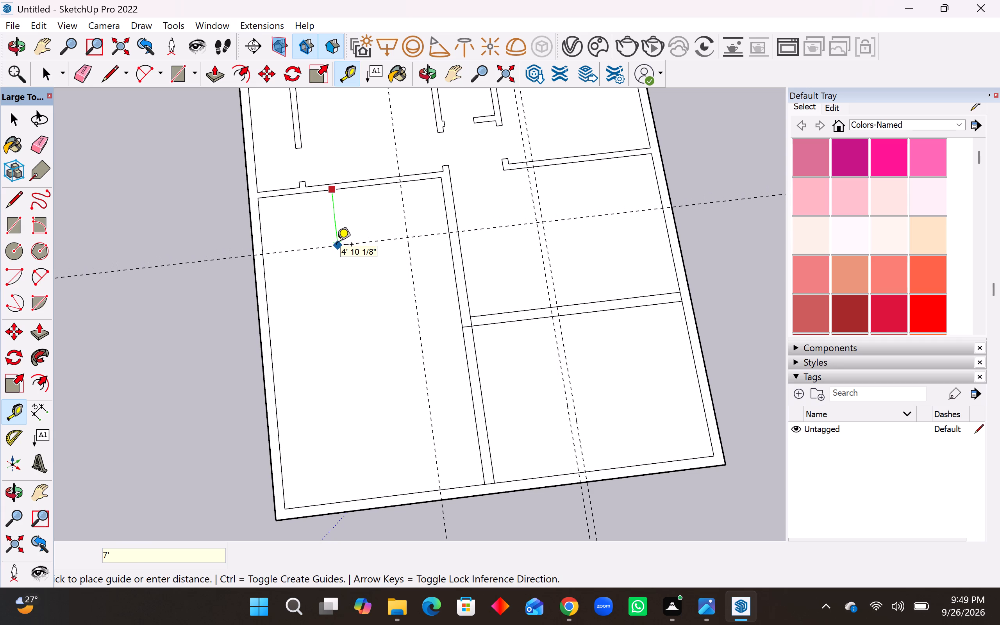
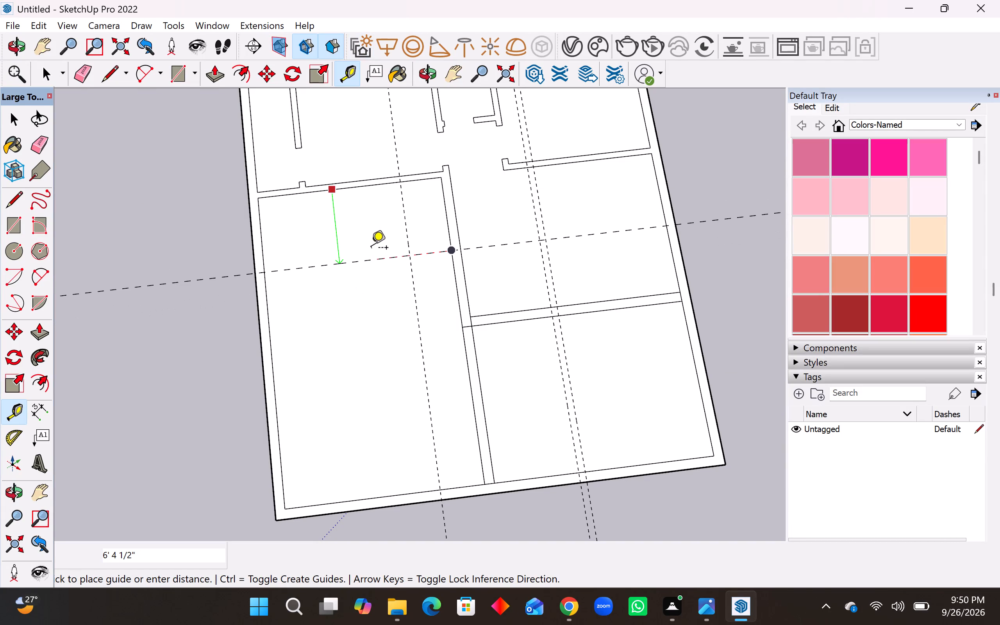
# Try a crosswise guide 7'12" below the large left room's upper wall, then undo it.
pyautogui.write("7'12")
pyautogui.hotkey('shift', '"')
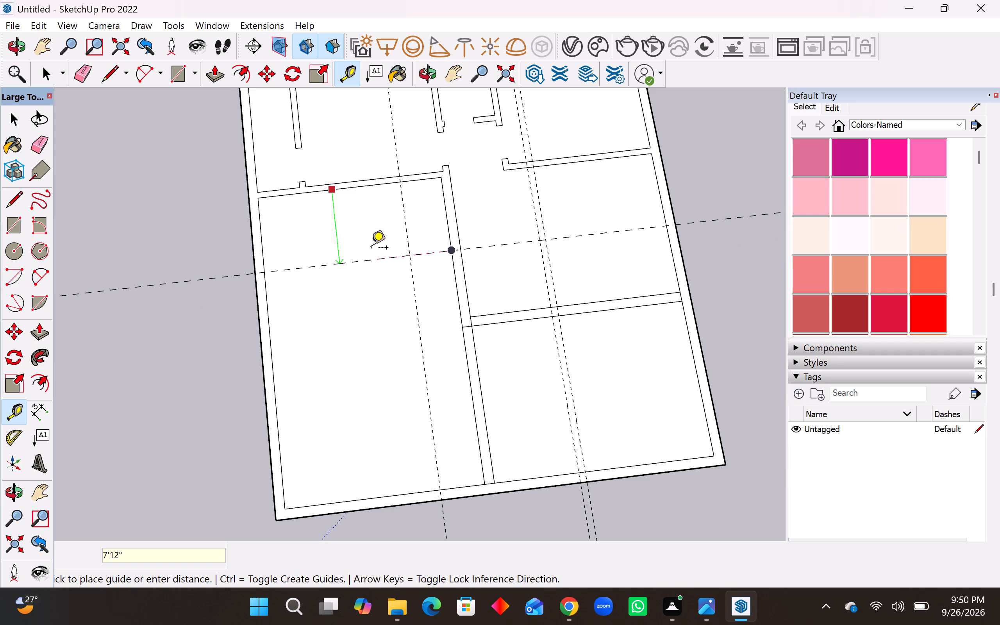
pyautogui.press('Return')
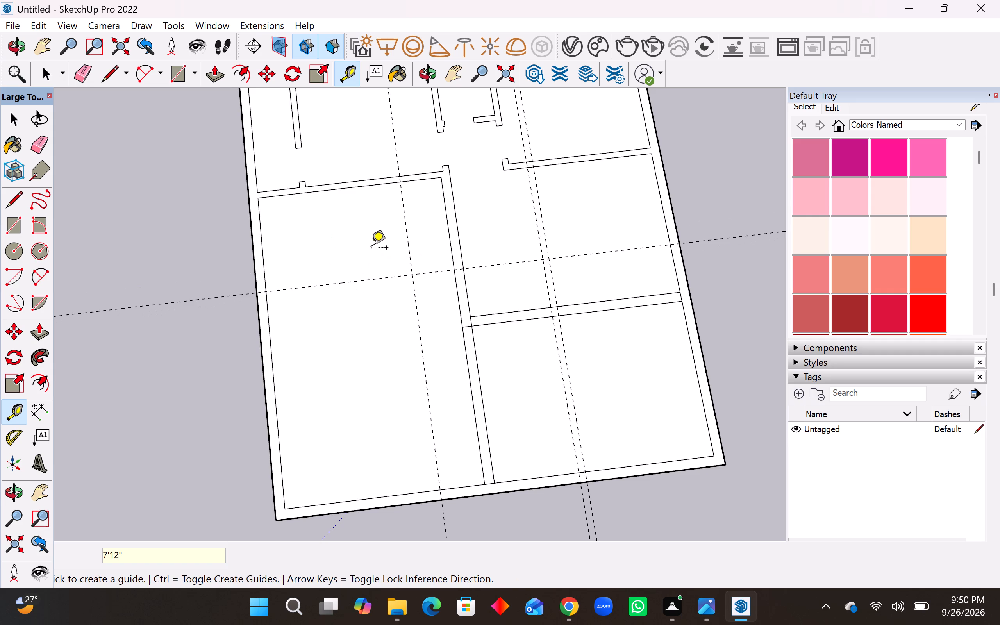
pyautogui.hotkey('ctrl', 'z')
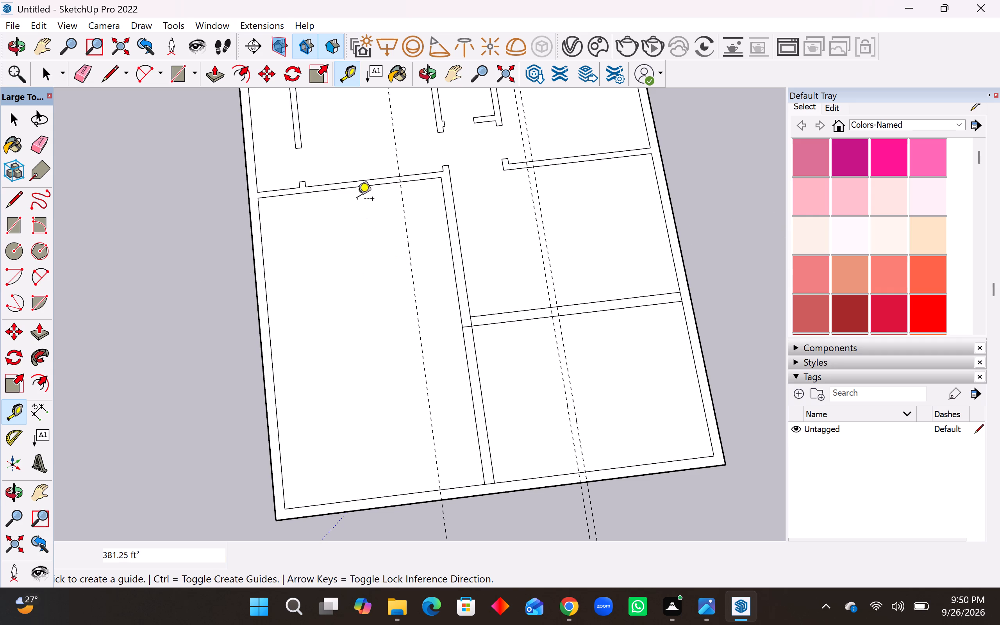
# Place a crosswise guide 7'2" below the inner face of the large left room's upper wall.
pyautogui.click(334, 191)
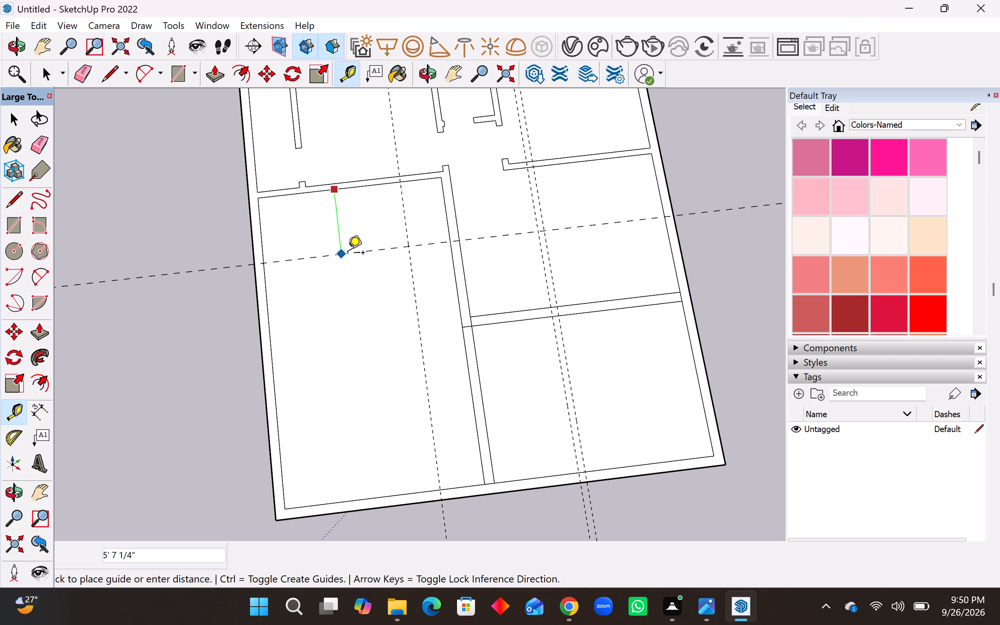
pyautogui.write('7\'2"')
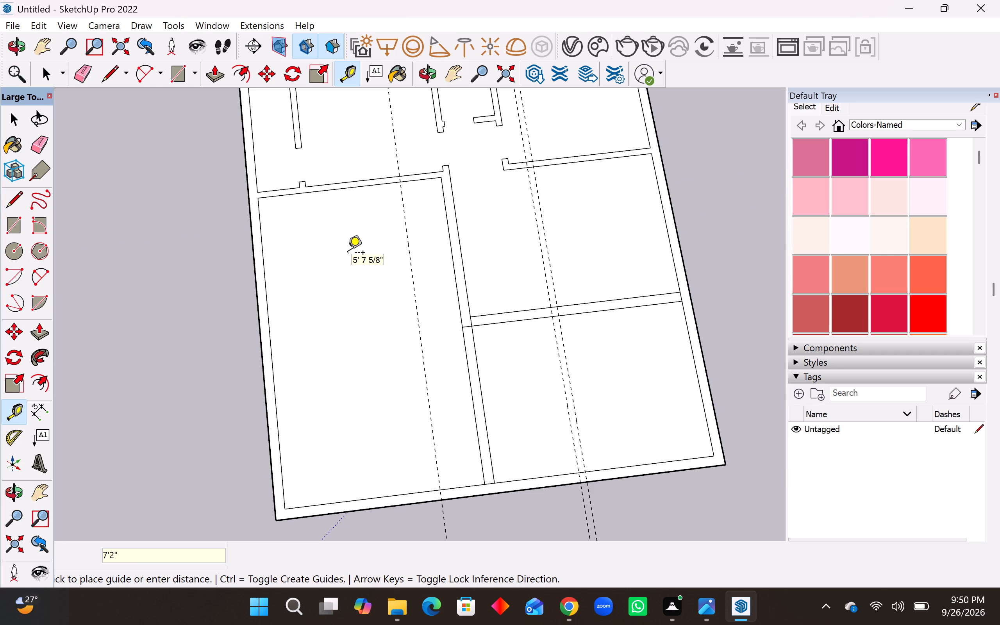
pyautogui.press('Return')
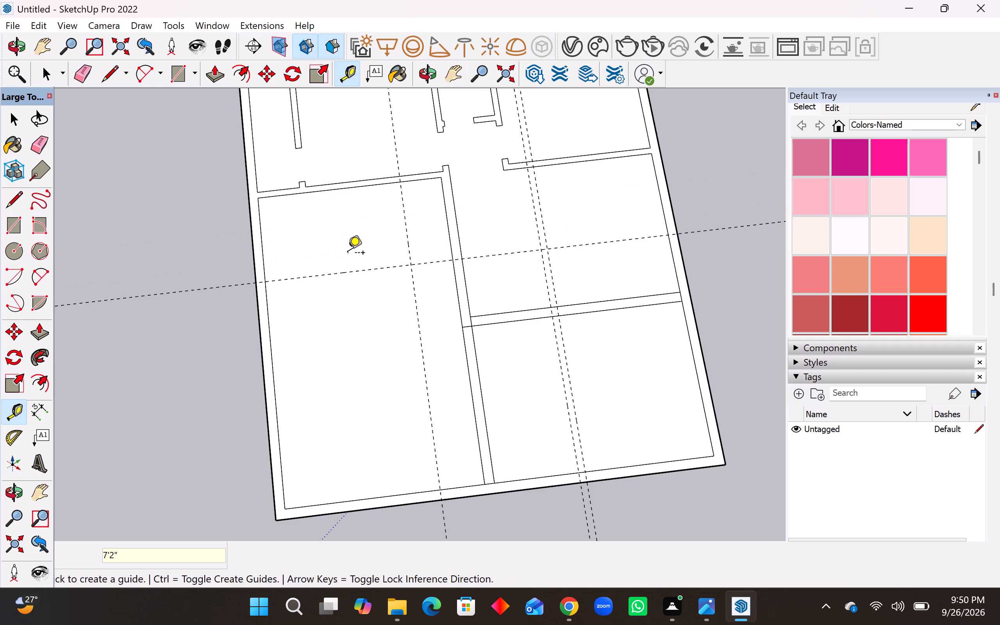
# Place a lengthwise guide 8'4" to the left of the existing lengthwise guide in the large left room.
pyautogui.click(405, 223)
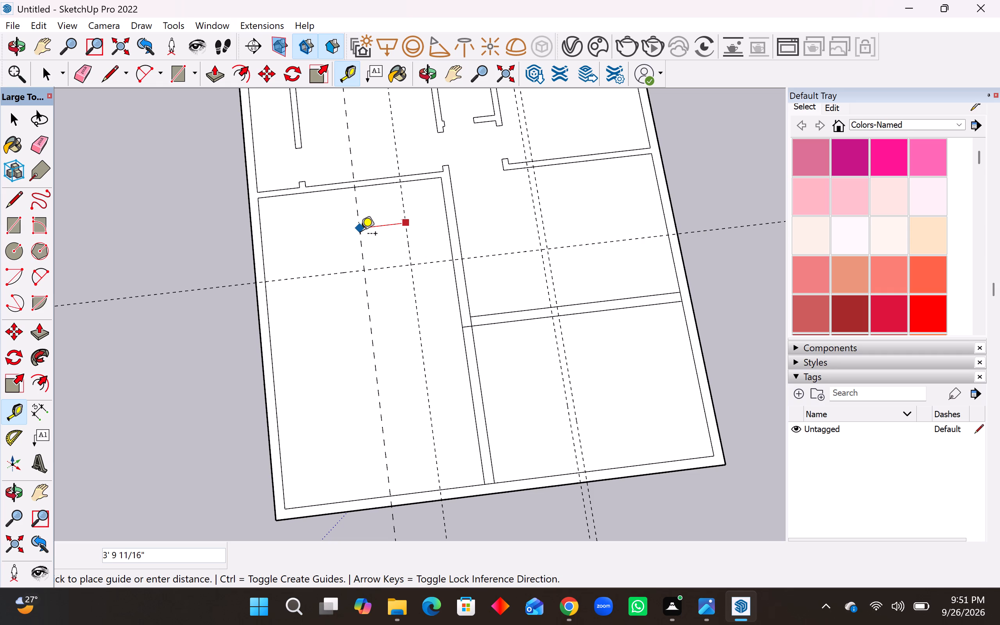
pyautogui.write('8\'4"')
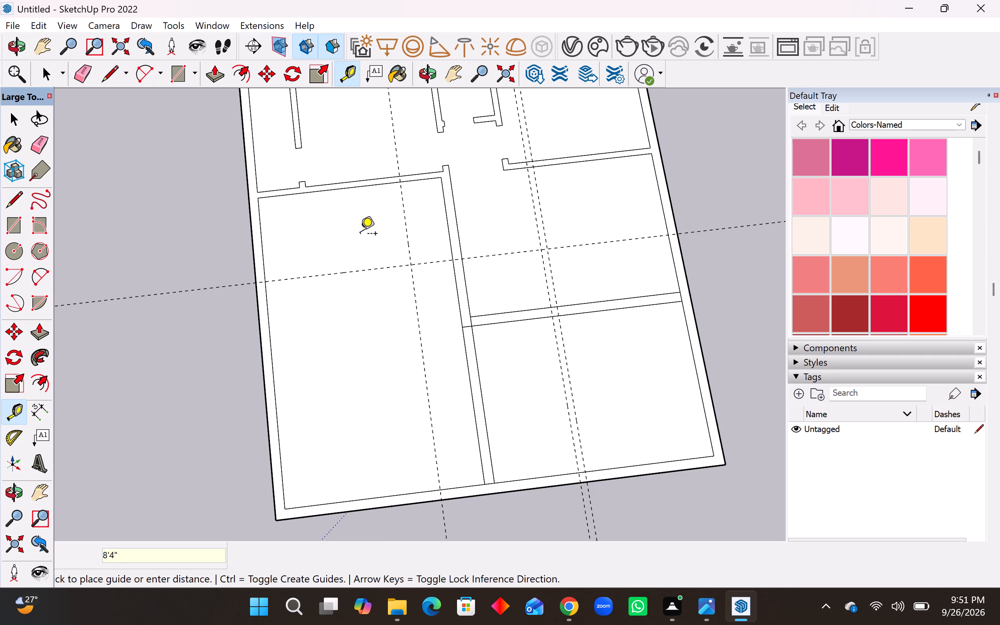
pyautogui.press('Return')
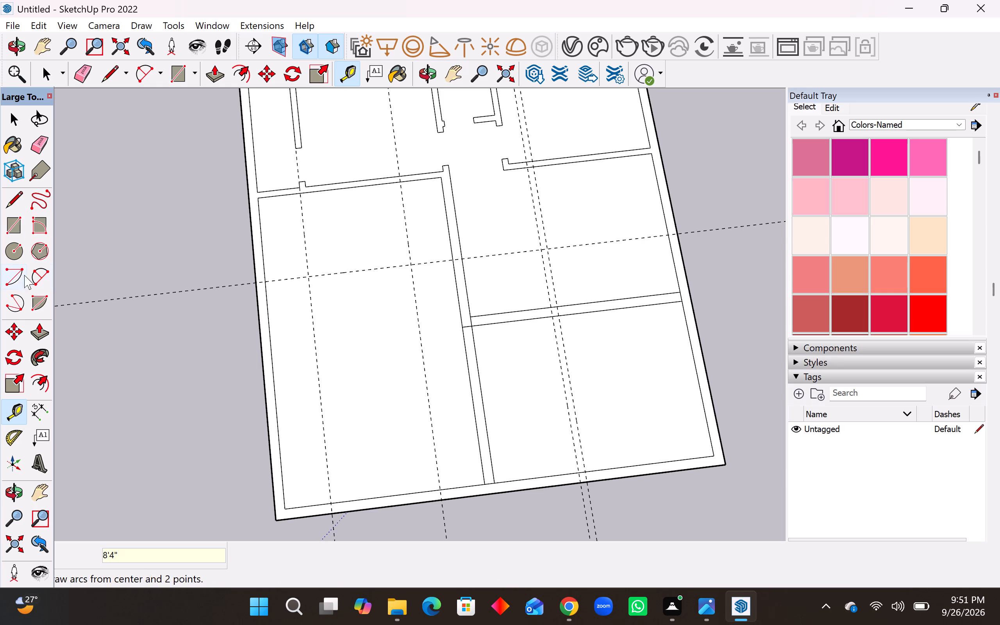
# Draw the three sides of an 8'4" × 7'2" space along the guides below the large left room's upper wall.
pyautogui.click(16, 201)
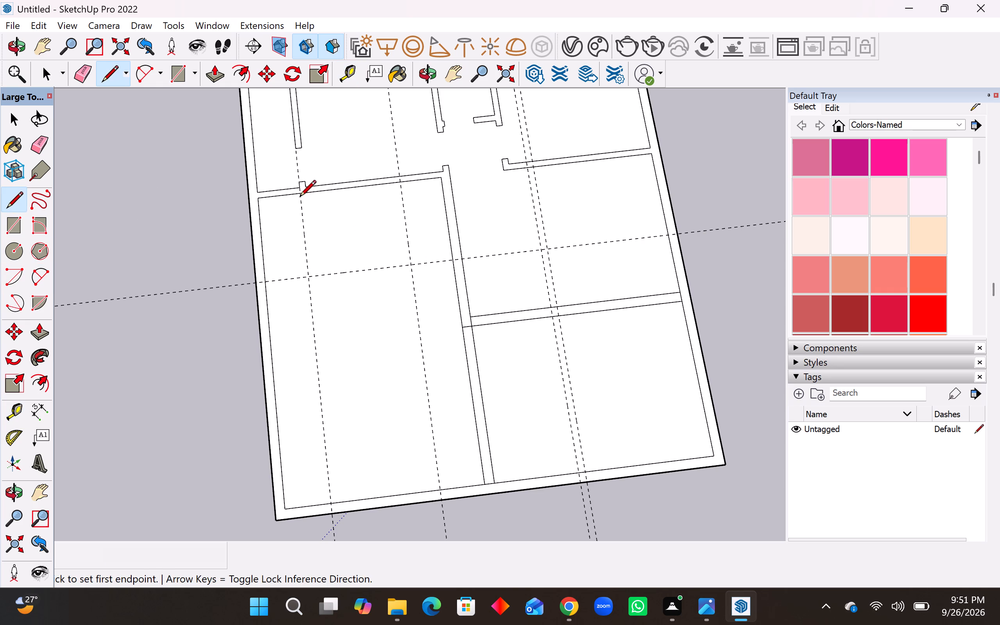
pyautogui.click(300, 198)
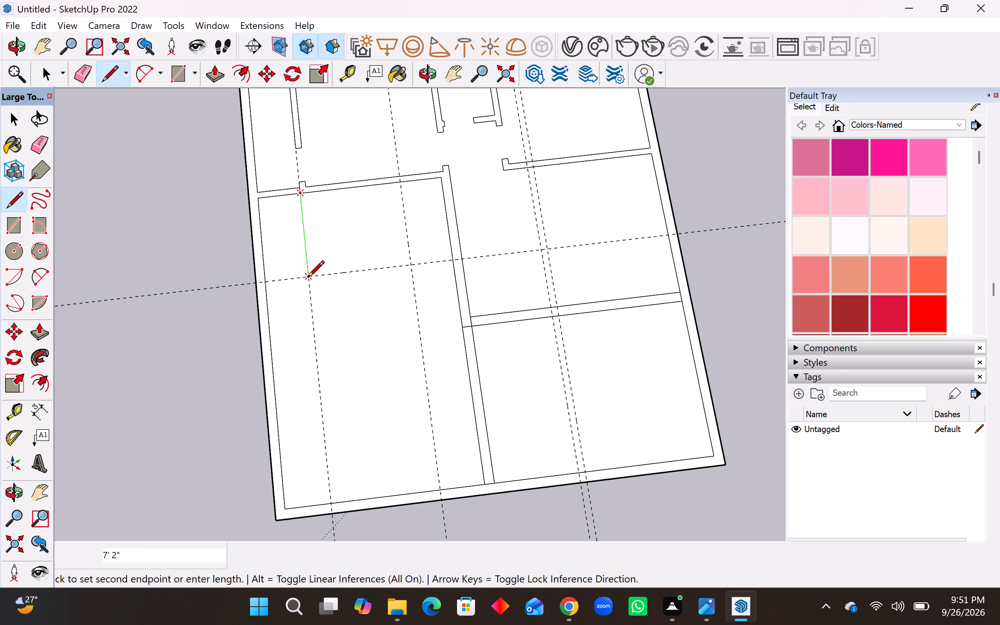
pyautogui.click(308, 278)
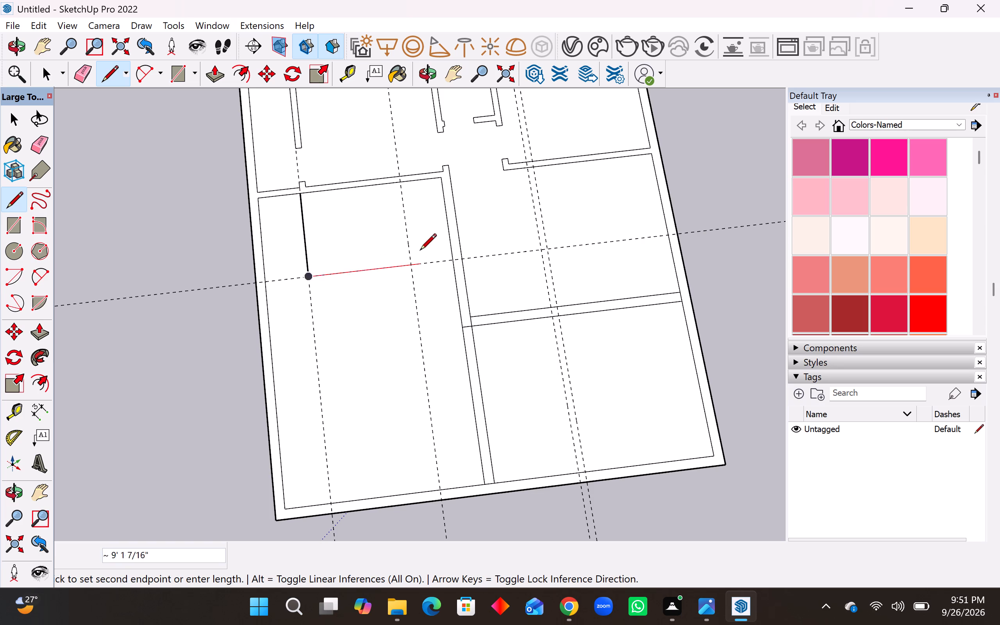
pyautogui.press('Escape')
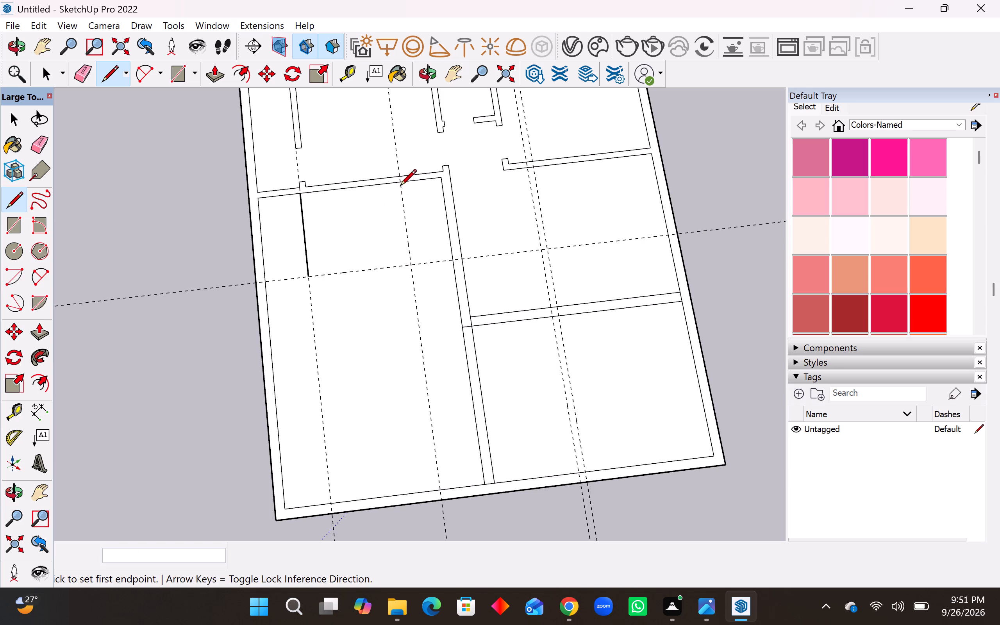
pyautogui.click(400, 186)
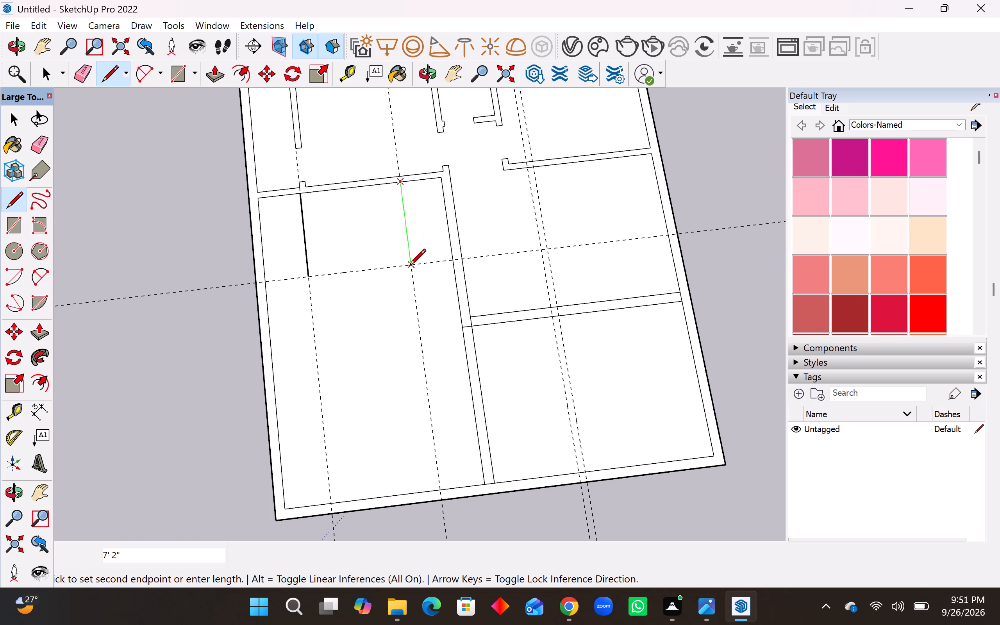
pyautogui.click(409, 266)
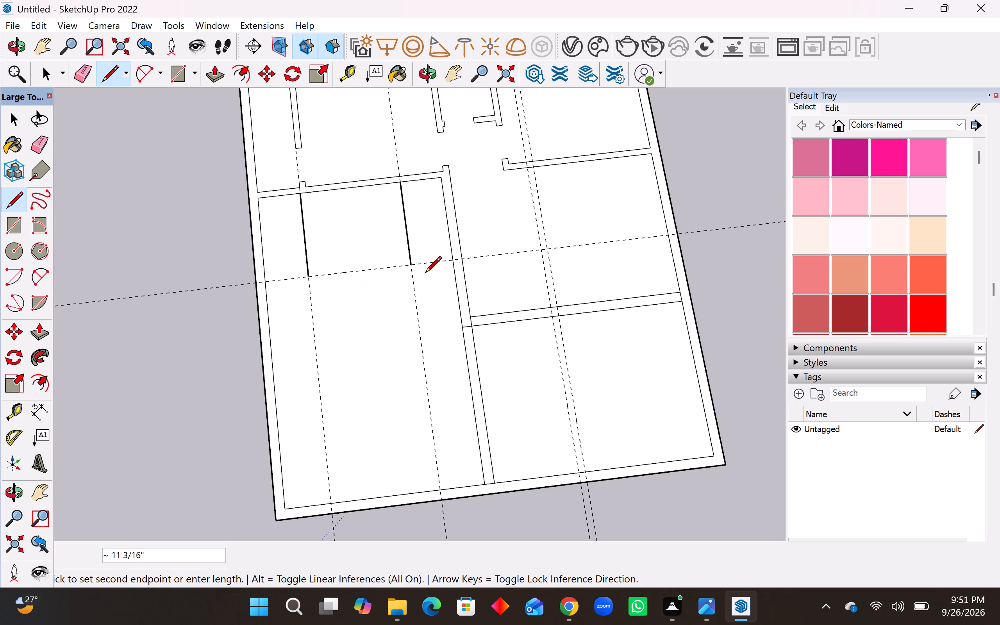
pyautogui.click(307, 279)
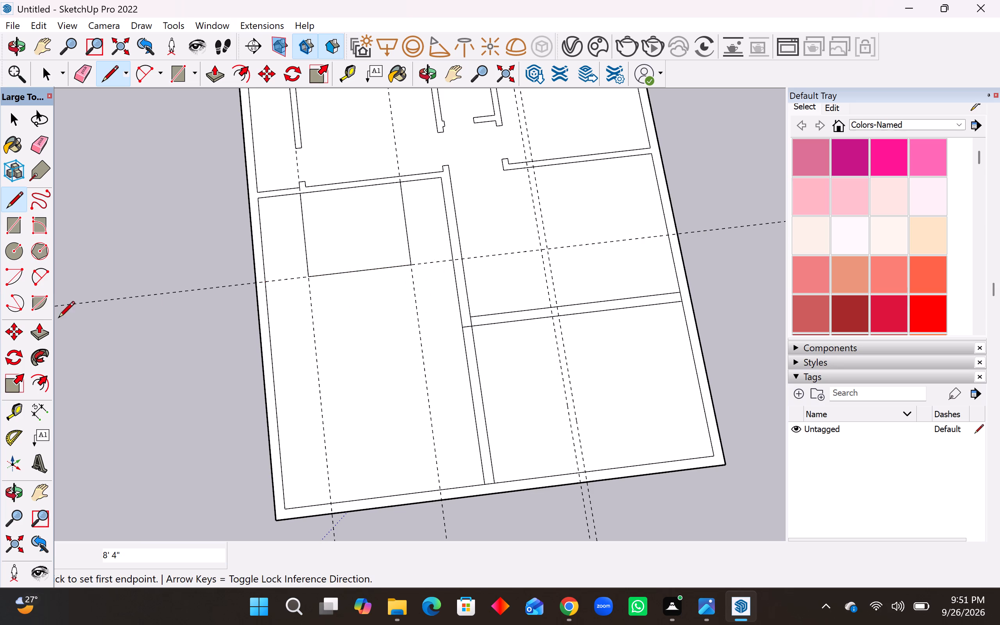
# Extend the new space's lower edge with a 3'6" line to the left outer wall's inner face.
pyautogui.click(12, 412)
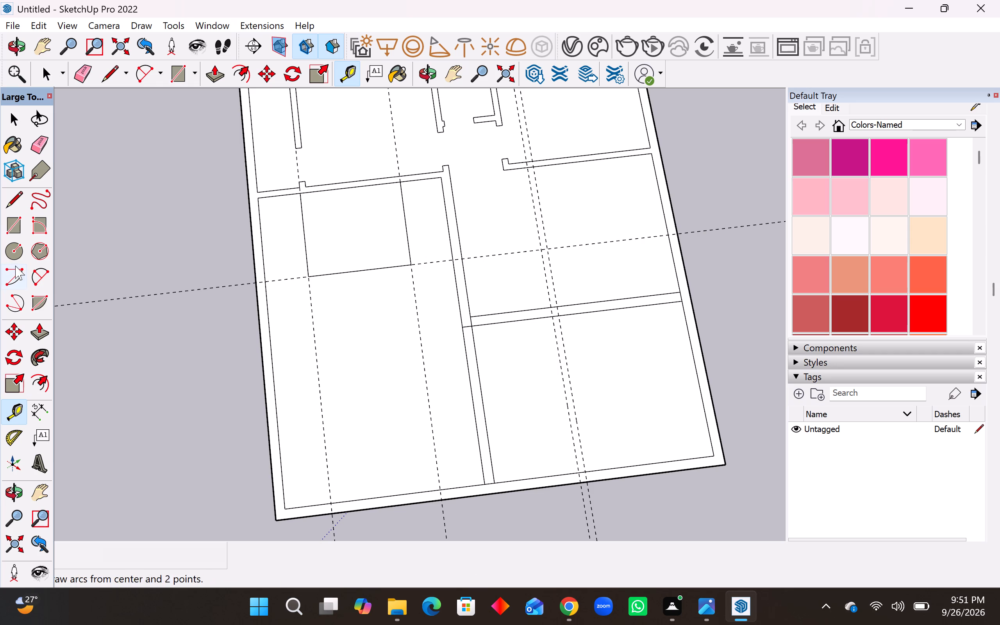
pyautogui.click(14, 195)
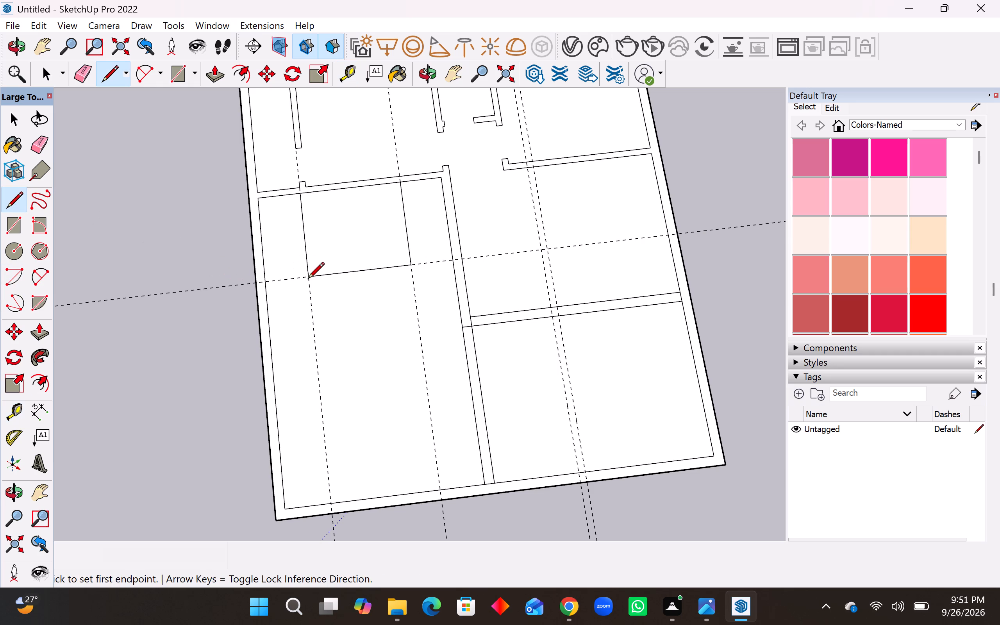
pyautogui.click(308, 280)
pyautogui.click(268, 283)
# Place a crosswise guide 9" below the lower edge of the 8'4" × 7'2" space.
pyautogui.click(16, 411)
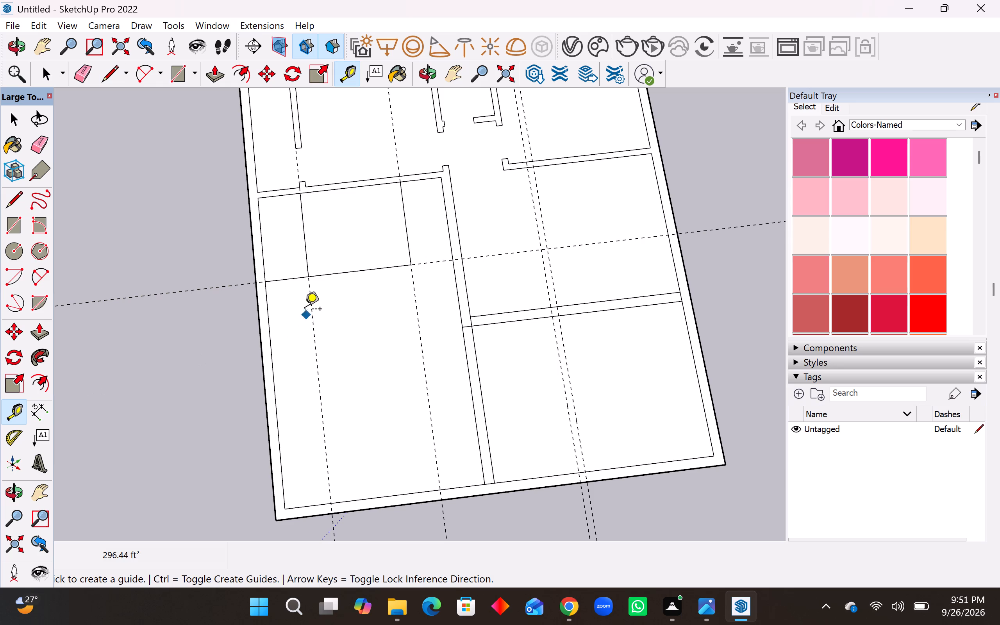
pyautogui.click(344, 275)
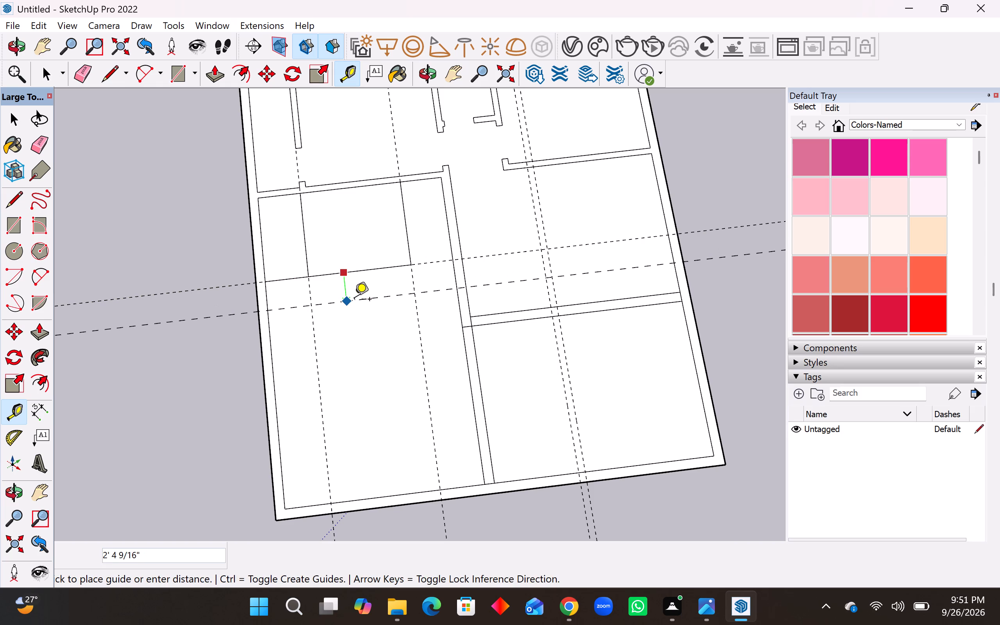
pyautogui.write('9"')
pyautogui.press('Return')
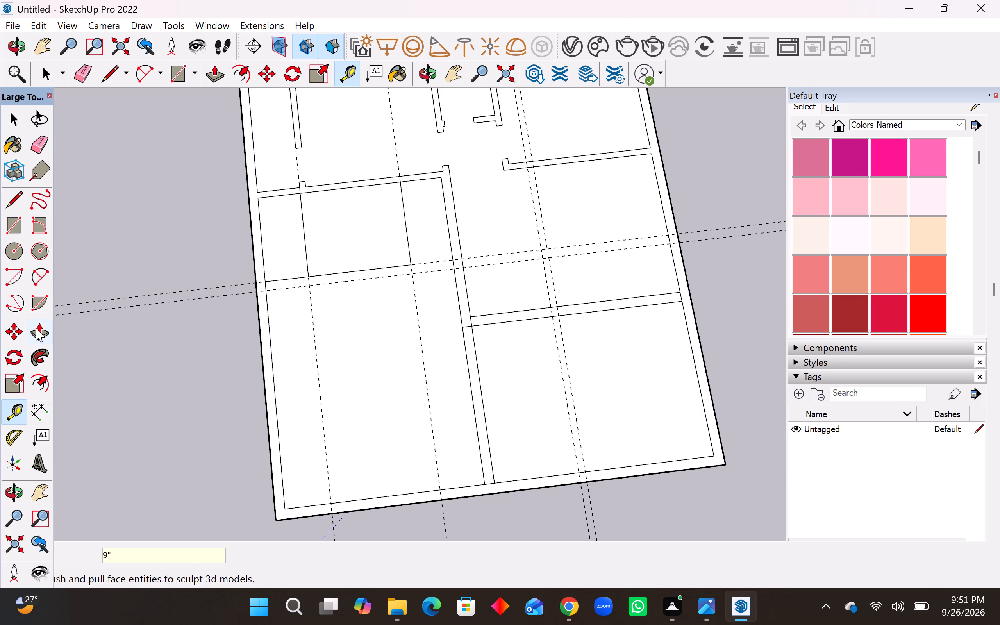
# Draw a 9" thick wall rectangle between the two crosswise guides, from the 11'10" guide to the left outer wall's inner face.
pyautogui.click(11, 219)
pyautogui.scroll(6, 277, 297)
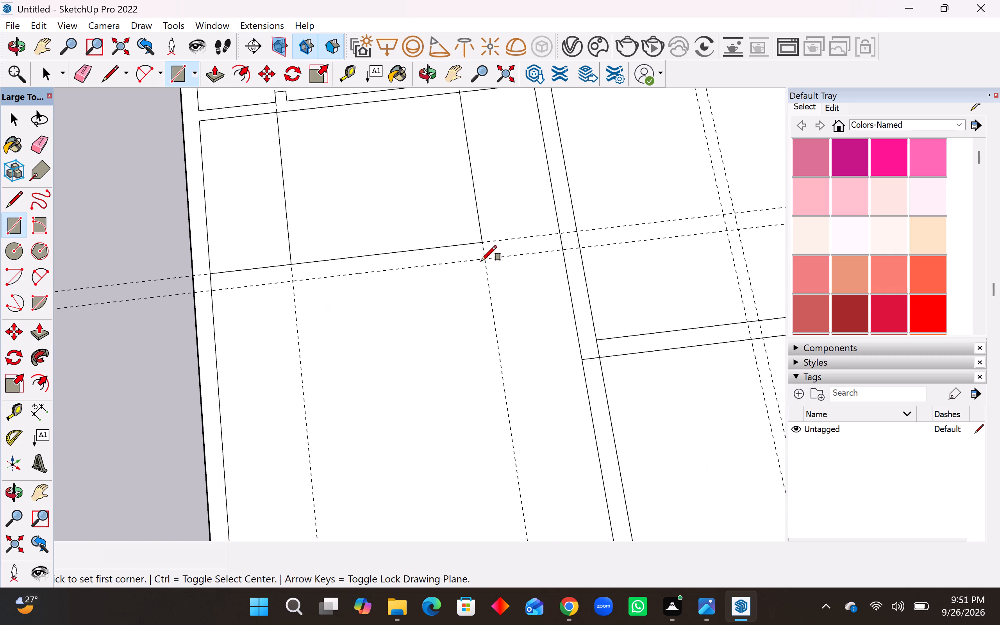
pyautogui.click(485, 259)
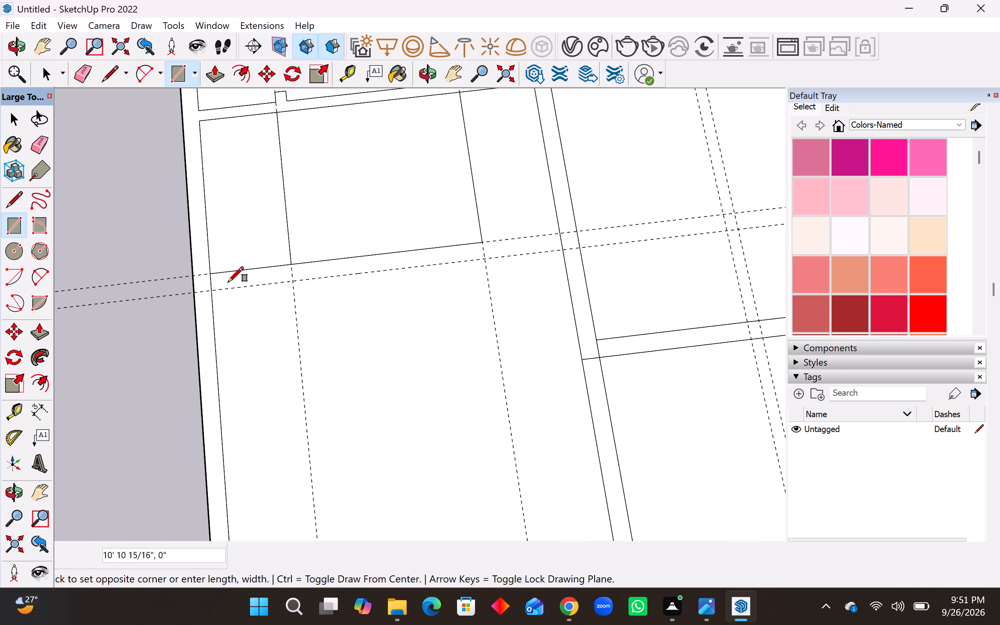
pyautogui.click(206, 275)
pyautogui.scroll(-5, 380, 300)
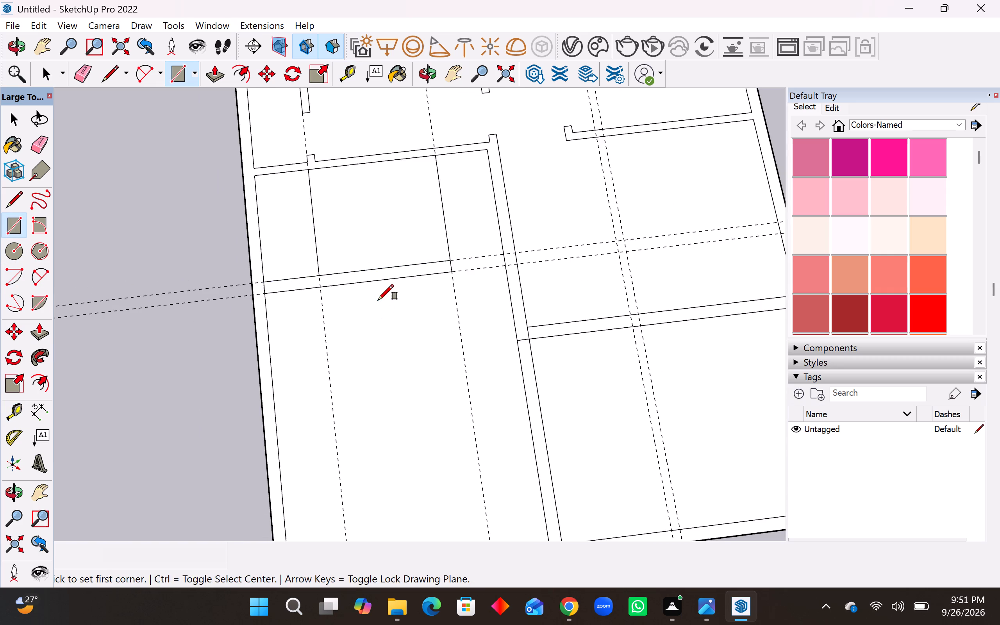
pyautogui.scroll(-3, 378, 300)
pyautogui.press('space')
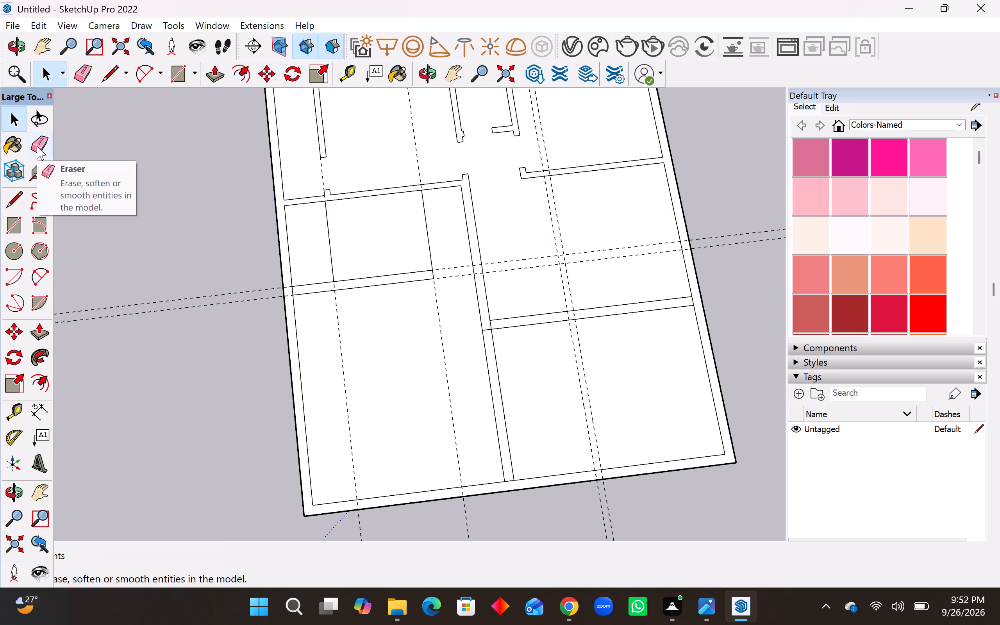
# Place a crosswise guide 13'8" below the lower edge of the new 9" wall in the large left room.
pyautogui.scroll(-2, 206, 336)
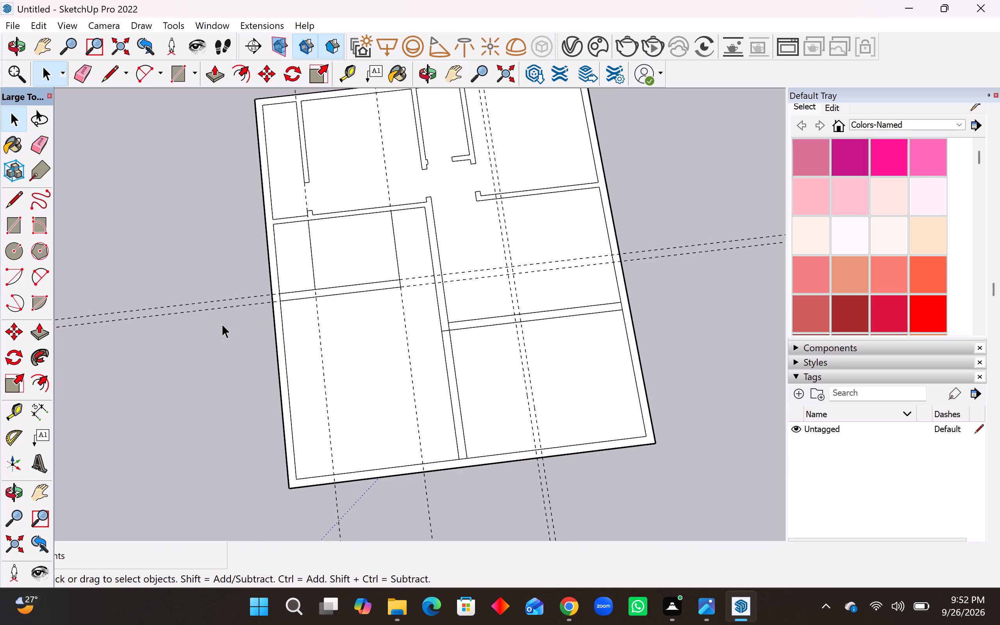
pyautogui.scroll(-1, 328, 351)
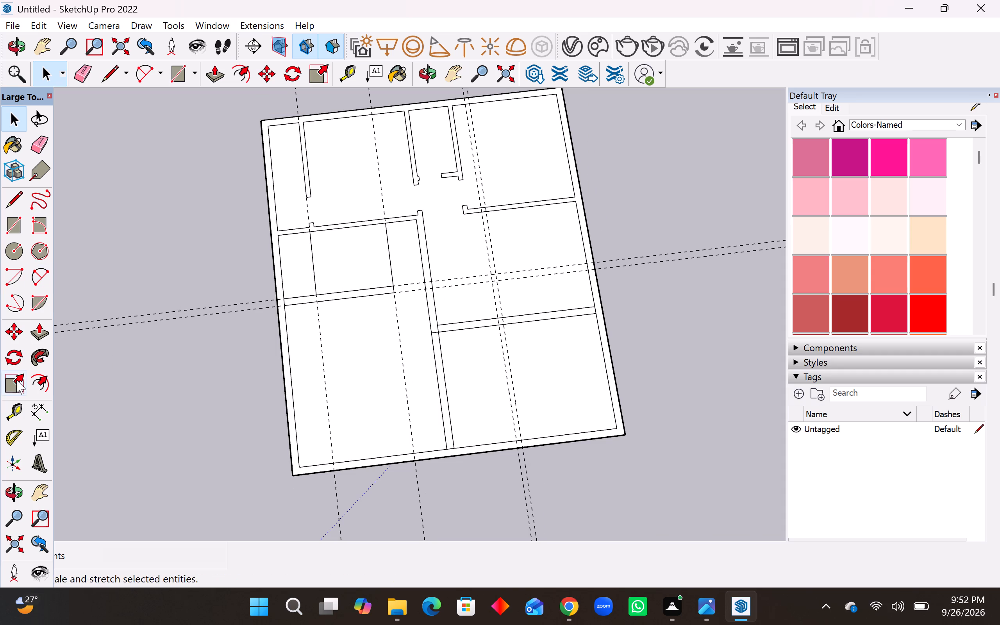
pyautogui.click(12, 412)
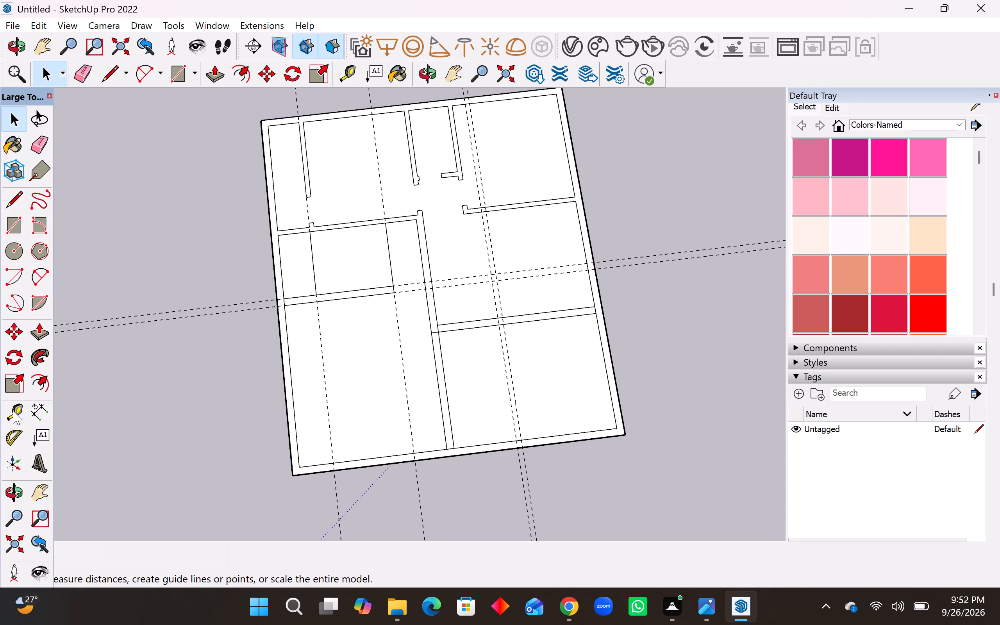
pyautogui.click(356, 298)
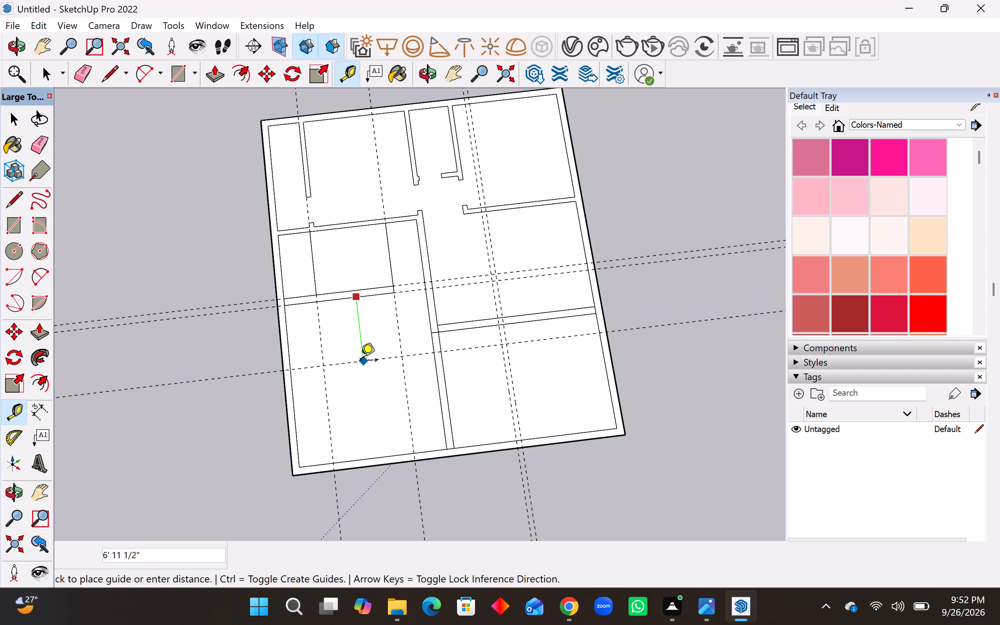
pyautogui.write('12')
pyautogui.press('BackSpace')
pyautogui.write("3'")
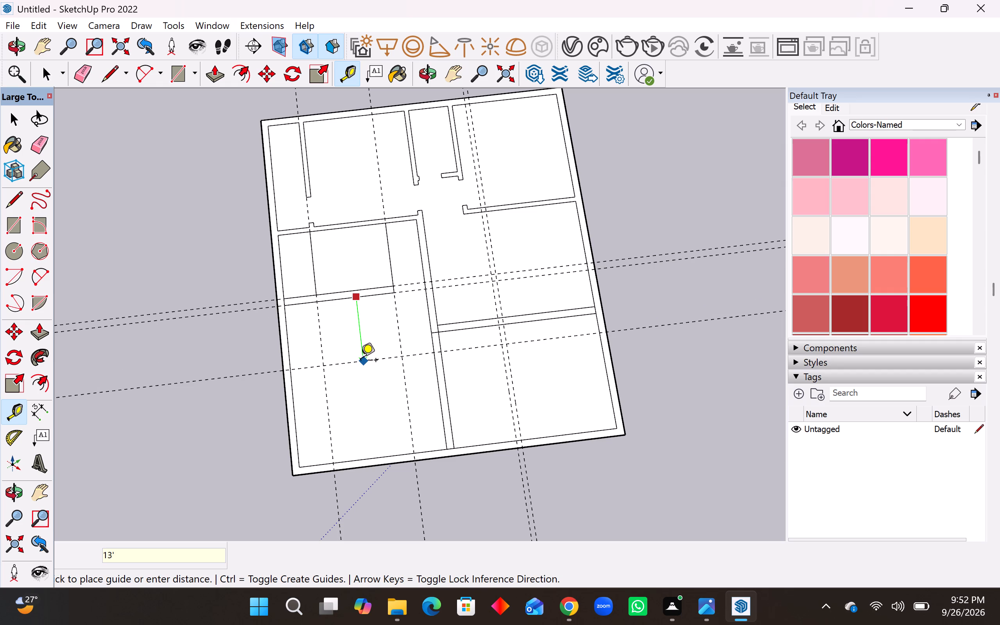
pyautogui.press('8')
pyautogui.hotkey('shift', '"')
pyautogui.press('Return')
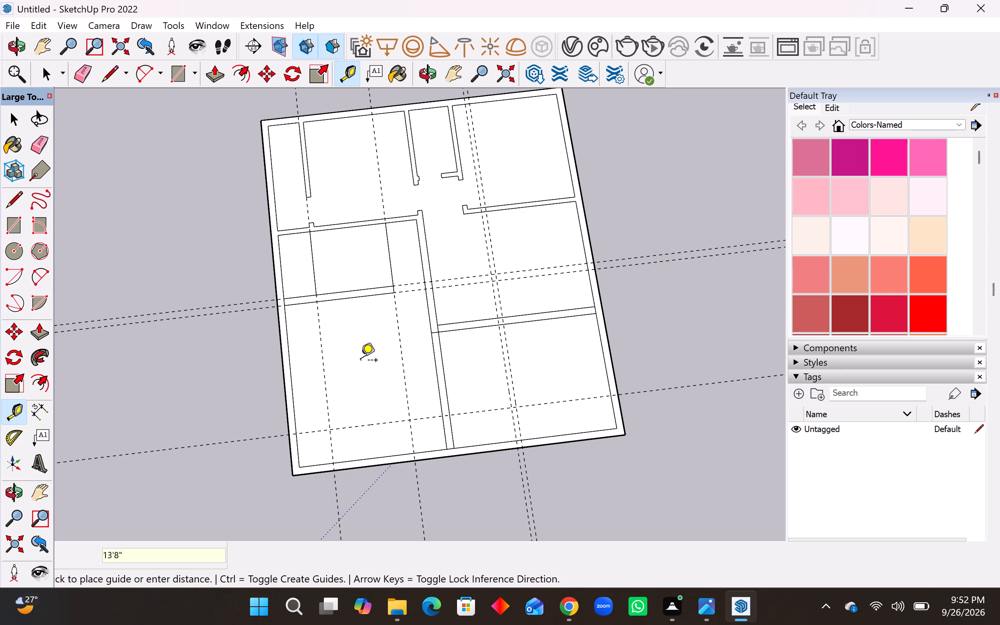
# Place a crosswise guide 9" below the 13'8" guide in the large left room.
pyautogui.scroll(-2, 360, 368)
pyautogui.scroll(3, 374, 466)
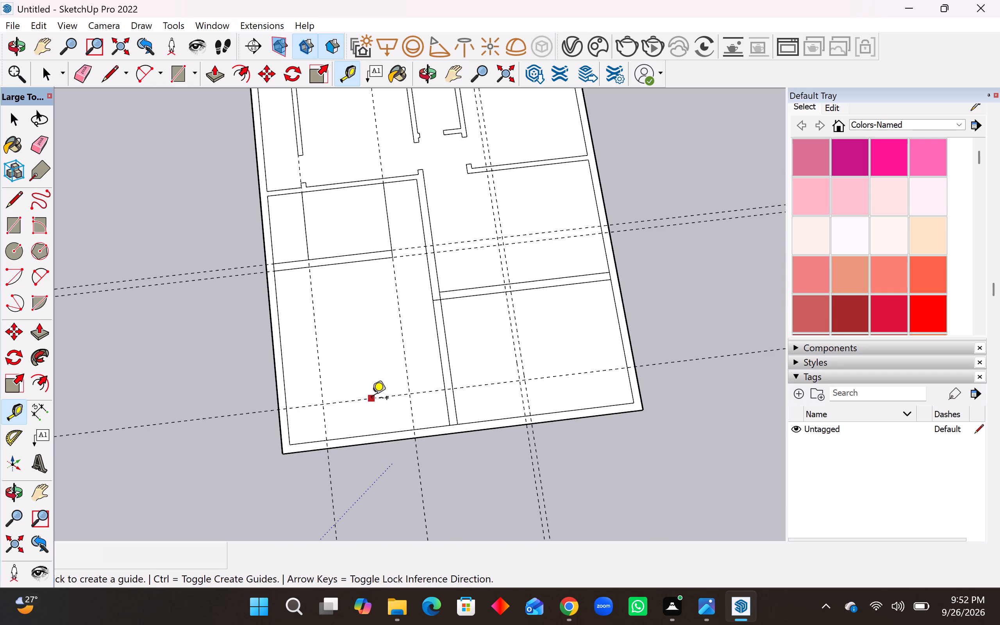
pyautogui.click(371, 399)
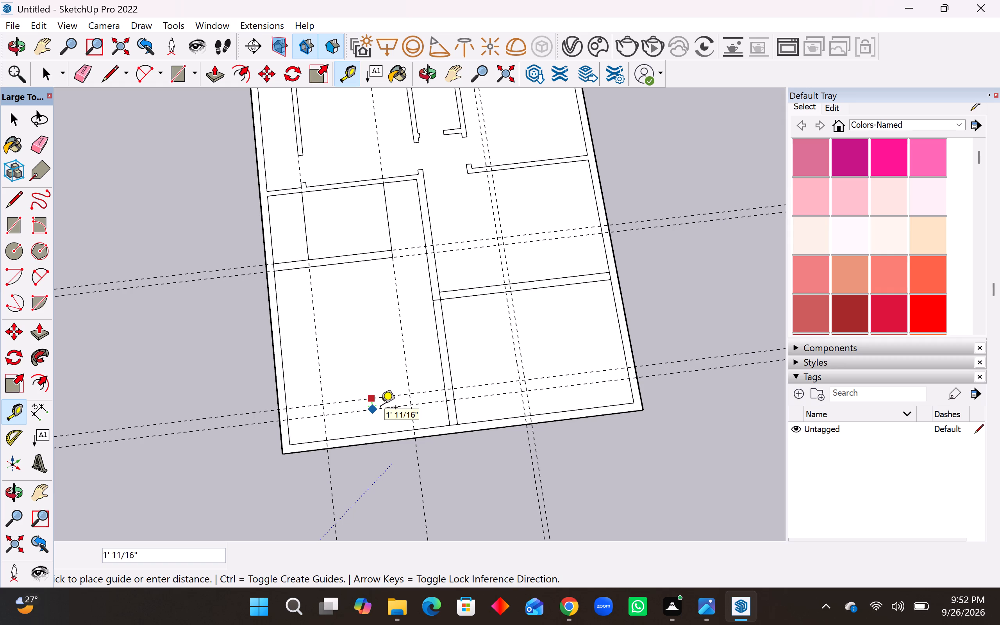
pyautogui.press('9')
pyautogui.hotkey('shift', '"')
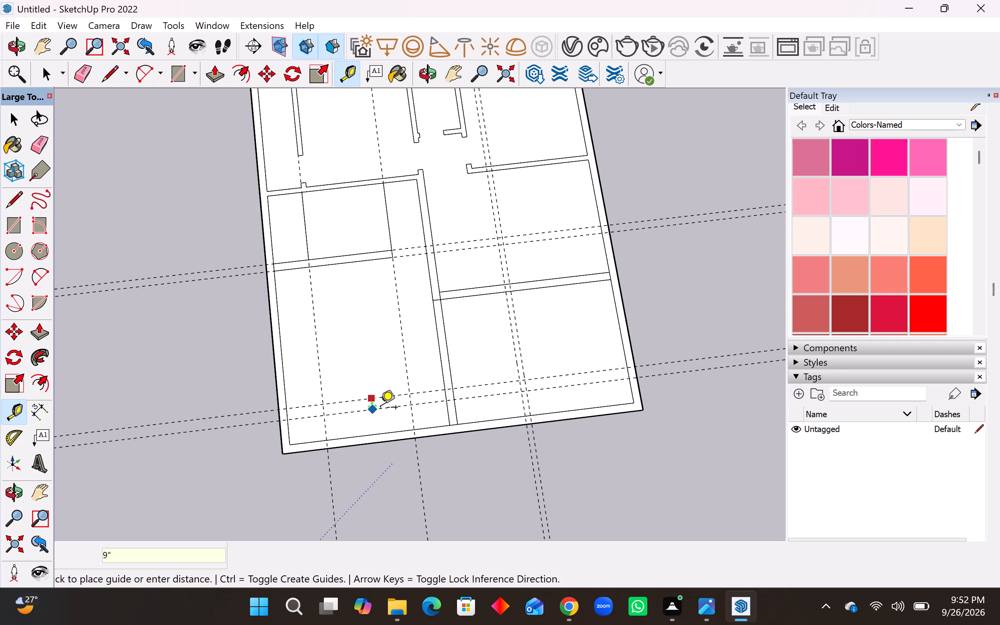
pyautogui.press('Return')
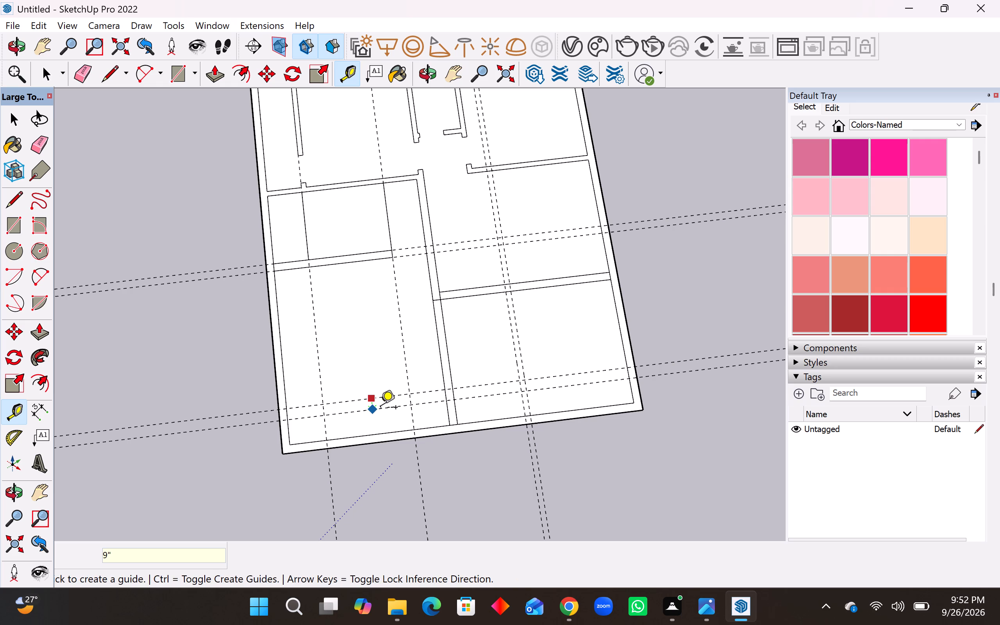
# Place a lengthwise guide 9" from the large left room's lengthwise guide, toward the left outer wall.
pyautogui.click(318, 357)
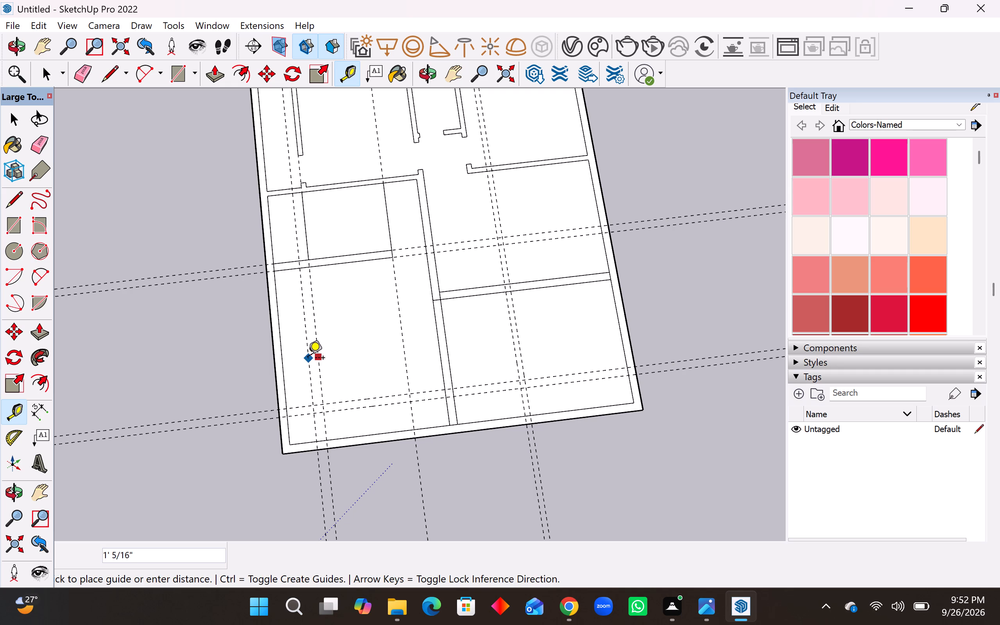
pyautogui.press('9')
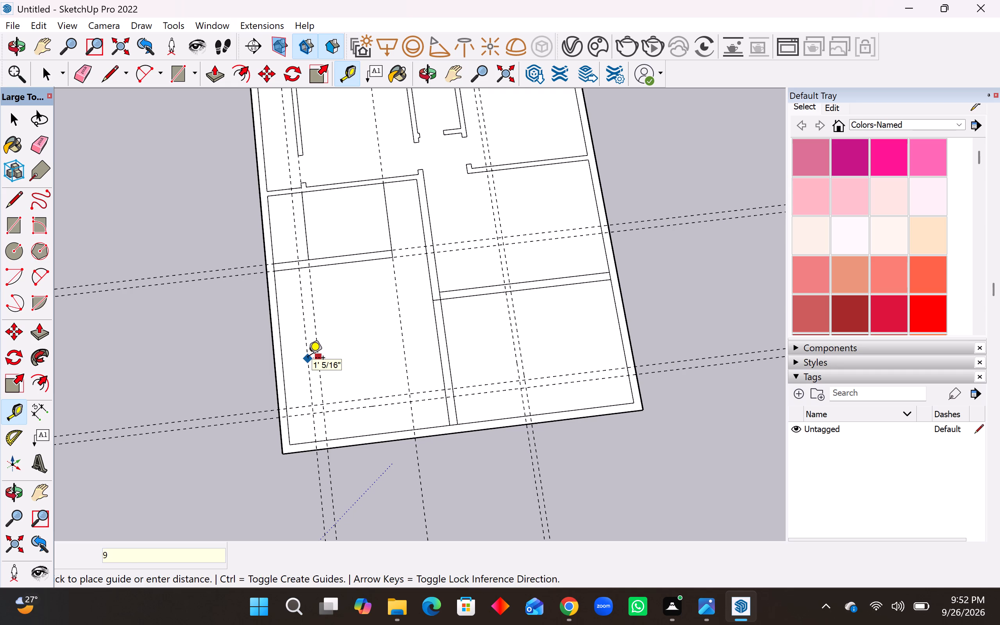
pyautogui.hotkey('shift', '"')
pyautogui.press('Return')
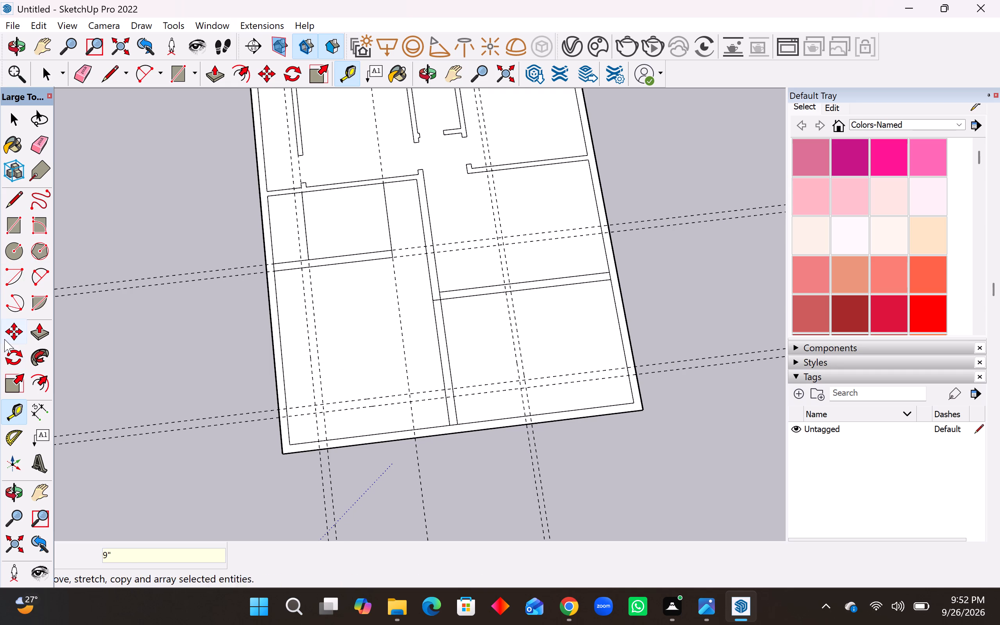
# Draw a 13'8" × 11'9" room rectangle from the partition wall's inner face below the 9" wall to the inner guides' intersection.
pyautogui.click(13, 227)
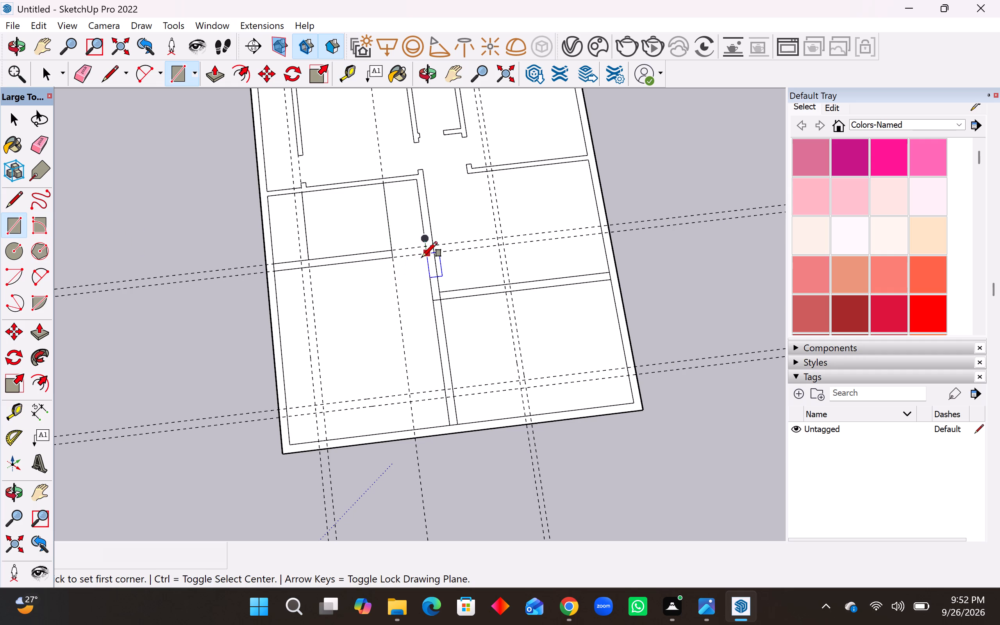
pyautogui.click(424, 255)
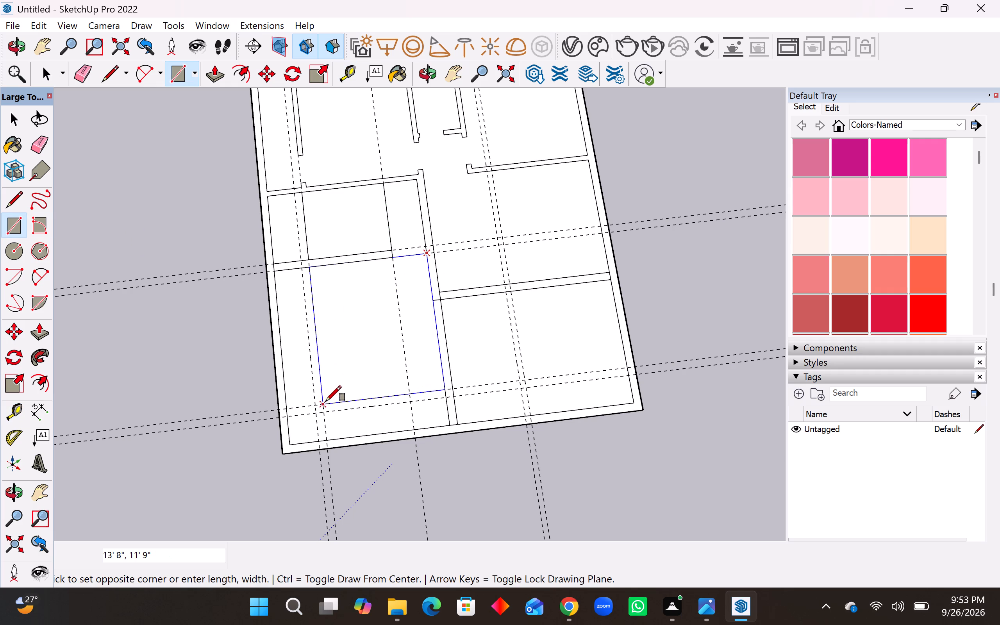
pyautogui.click(325, 402)
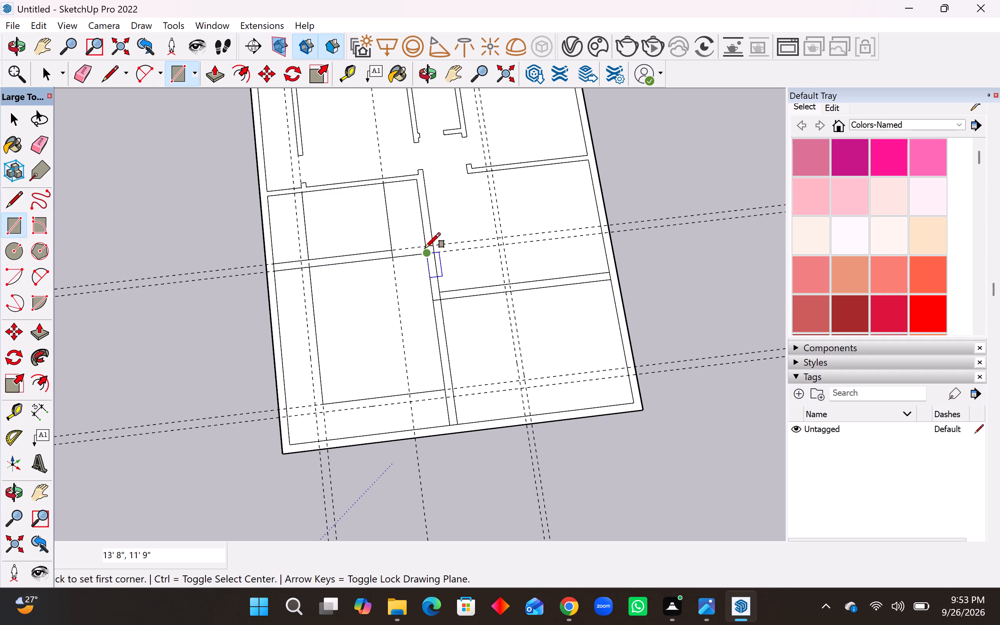
# Draw the surrounding rectangle from the 9" wall's upper guide at the partition wall to the outer guides' intersection, forming the room's 9" walls.
pyautogui.scroll(4, 421, 251)
pyautogui.click(427, 243)
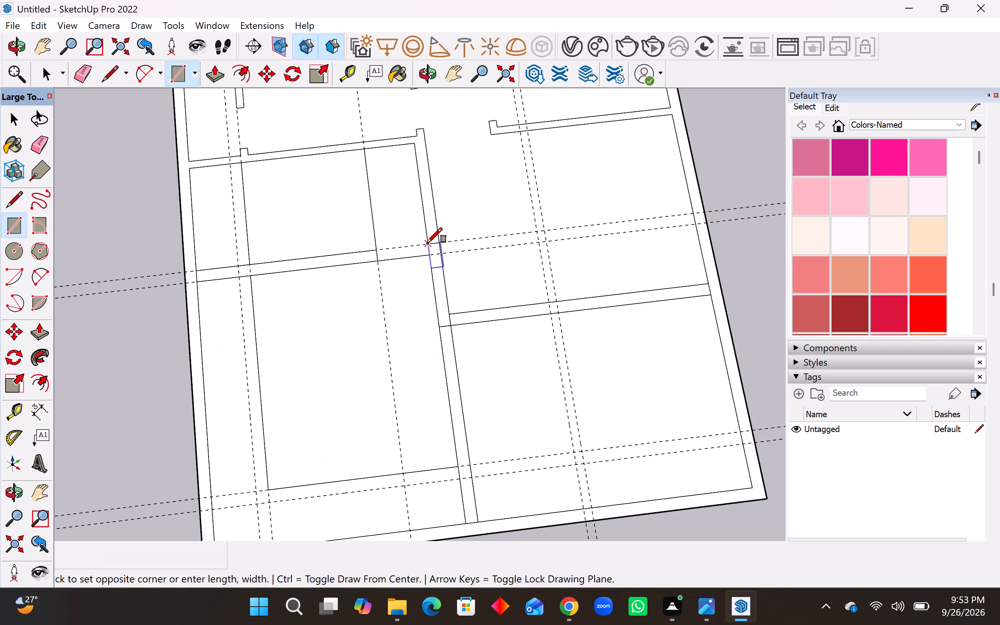
pyautogui.click(258, 505)
pyautogui.scroll(-5, 416, 314)
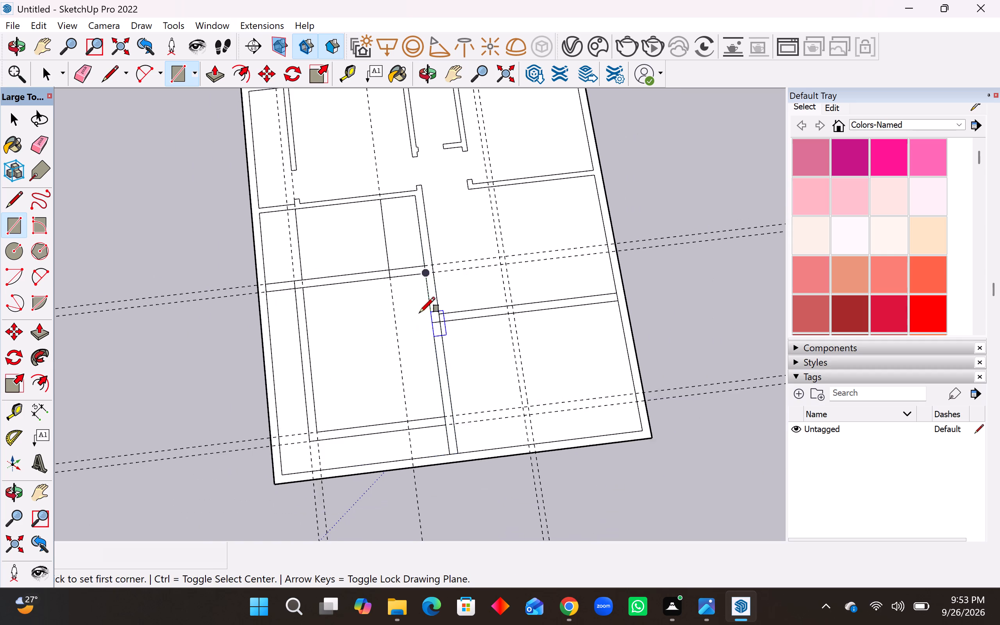
# Measure the lower-right room from its upper wall to the crosswise guides, and from the lengthwise guide toward the partition wall.
pyautogui.scroll(-4, 427, 309)
pyautogui.scroll(4, 609, 421)
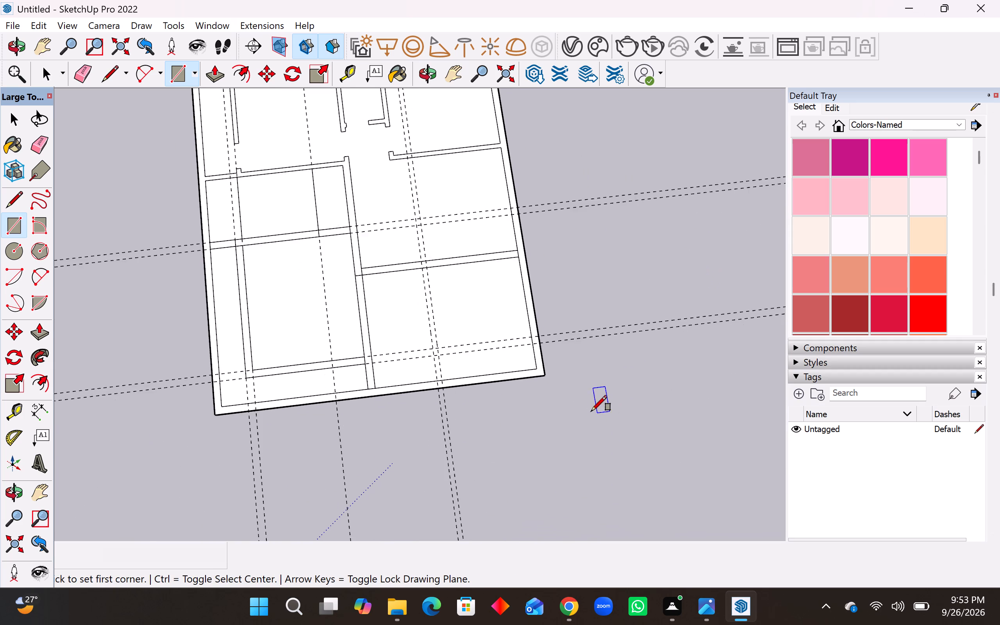
pyautogui.scroll(3, 591, 411)
pyautogui.scroll(2, 350, 319)
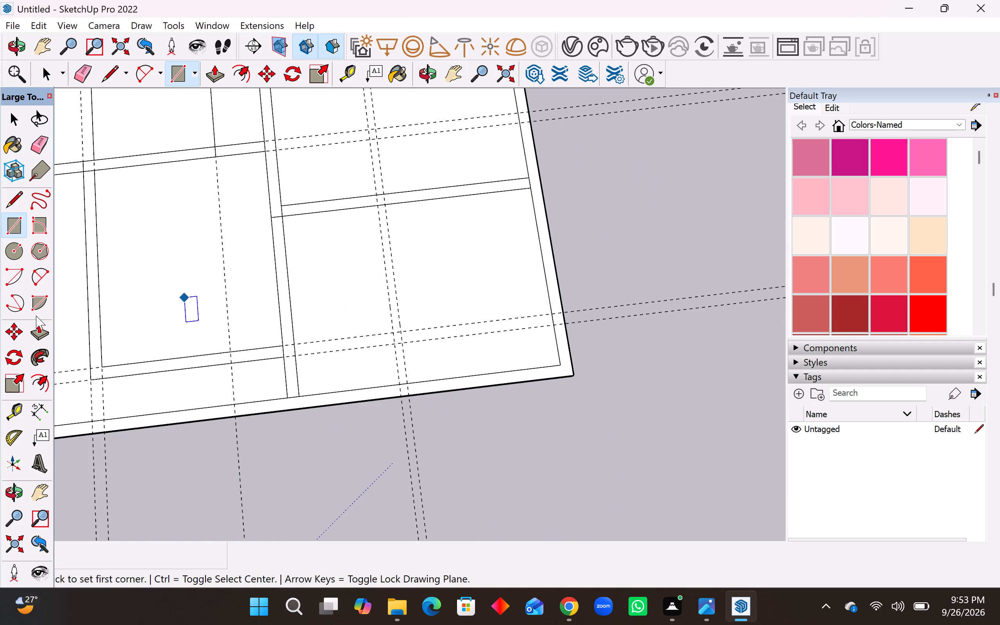
pyautogui.click(35, 409)
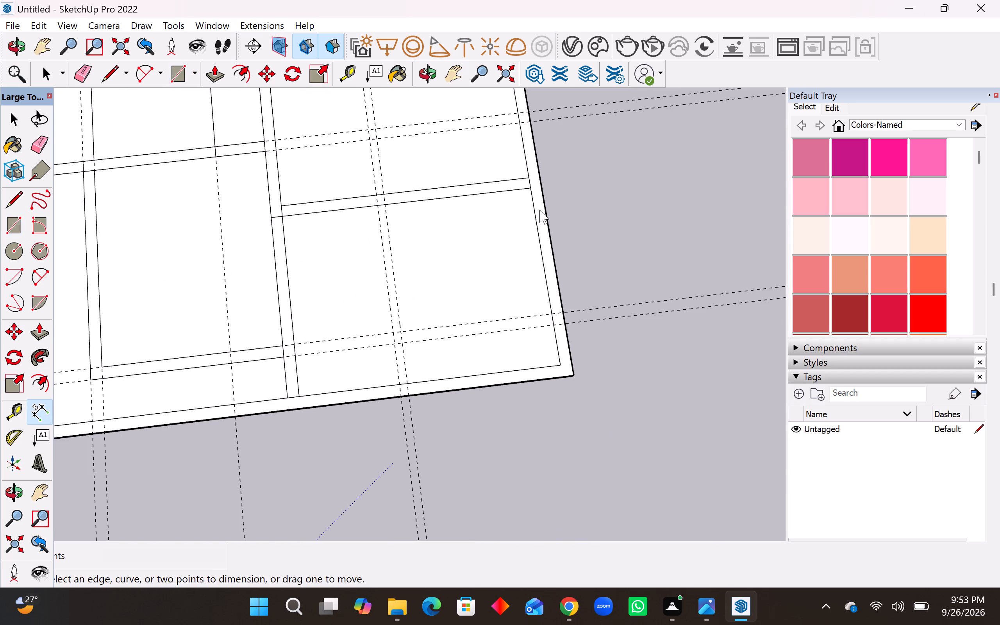
pyautogui.click(532, 189)
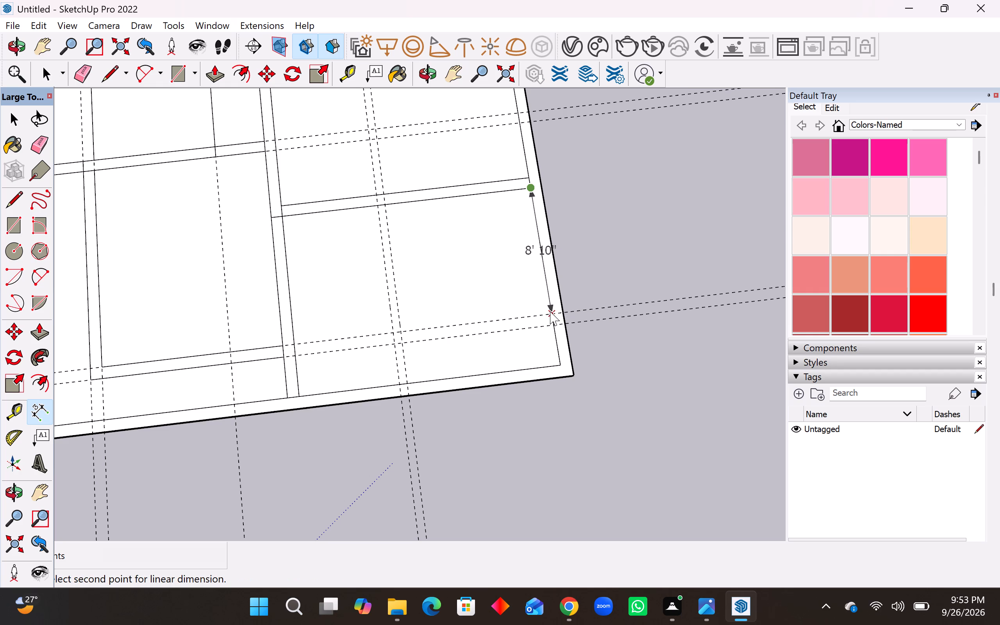
pyautogui.press('Escape')
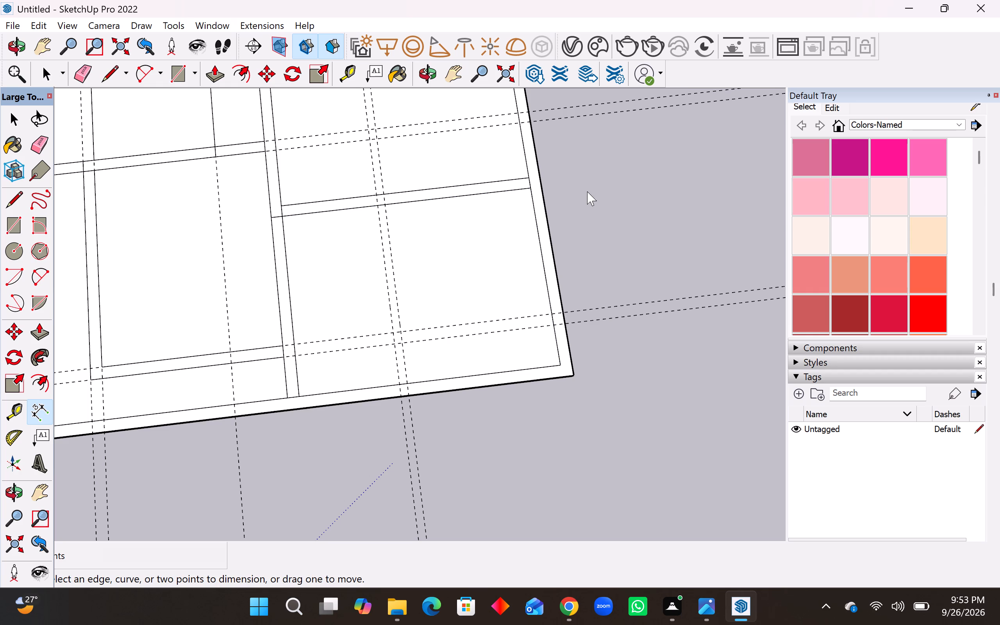
pyautogui.scroll(-2, 460, 241)
pyautogui.scroll(2, 450, 309)
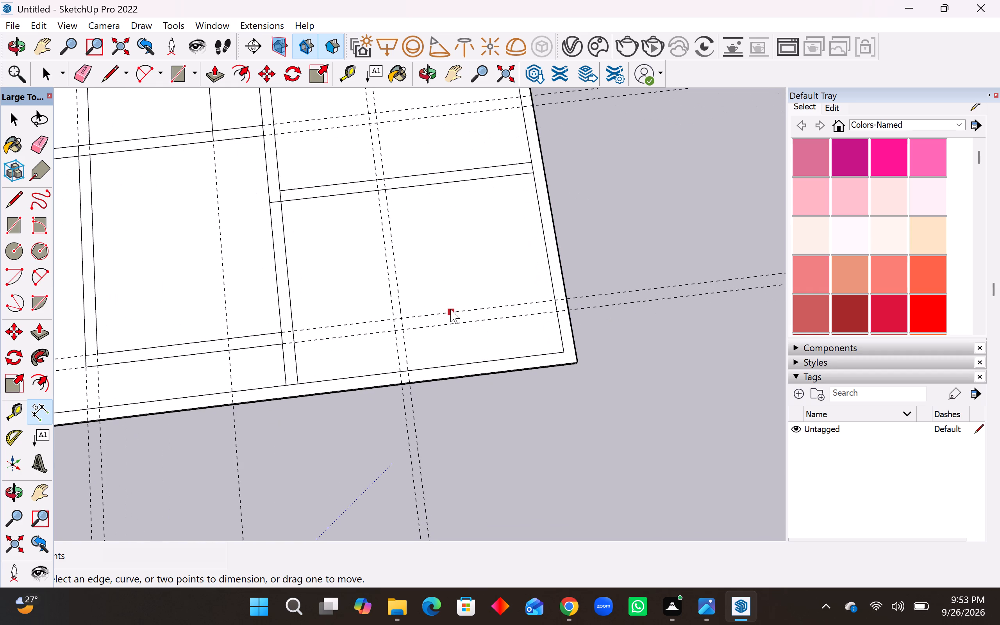
pyautogui.click(389, 190)
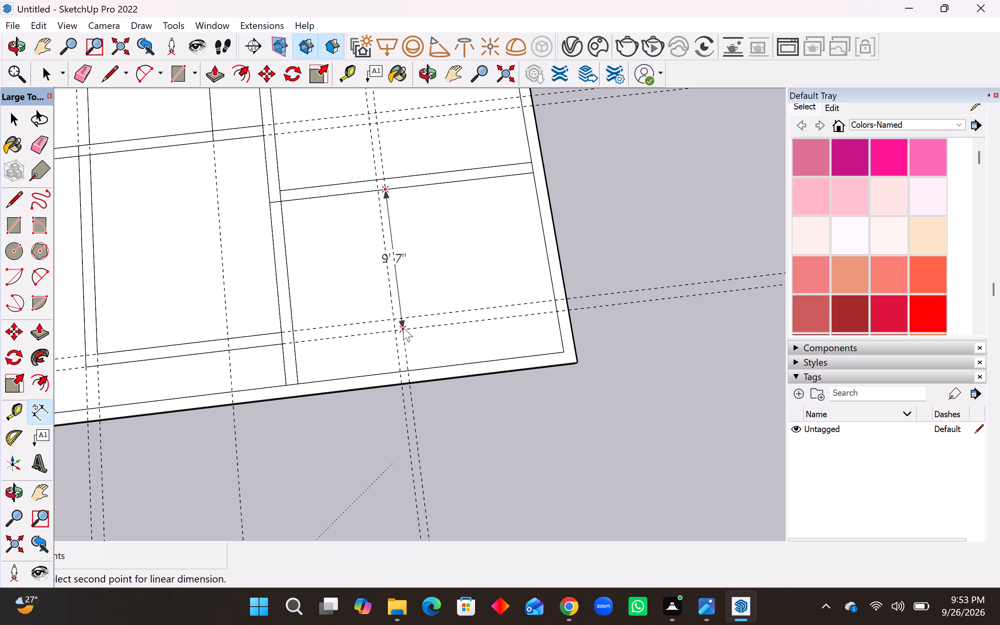
pyautogui.press('Escape')
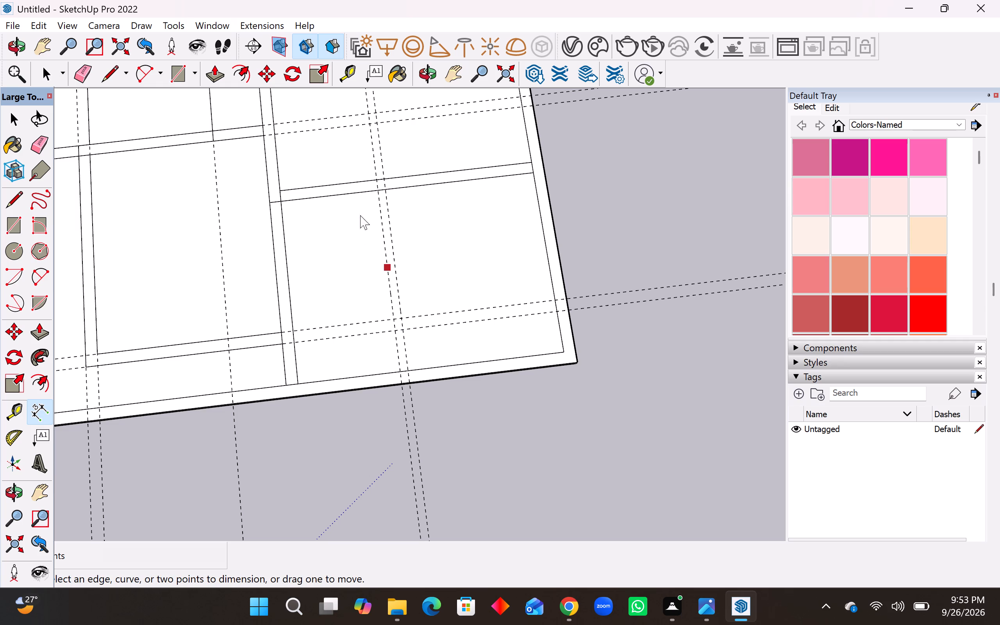
pyautogui.click(378, 192)
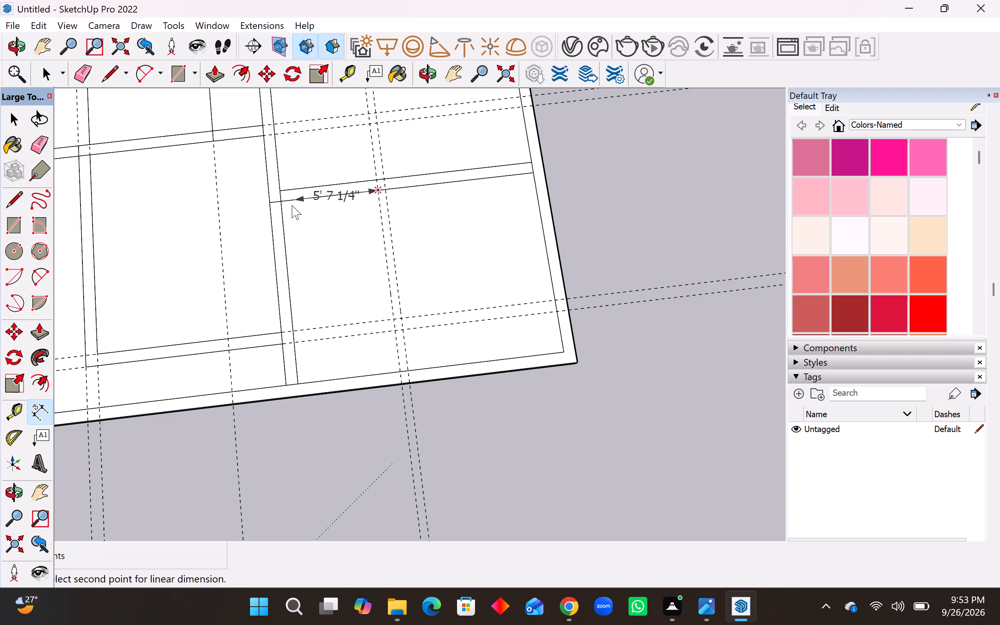
pyautogui.press('Escape')
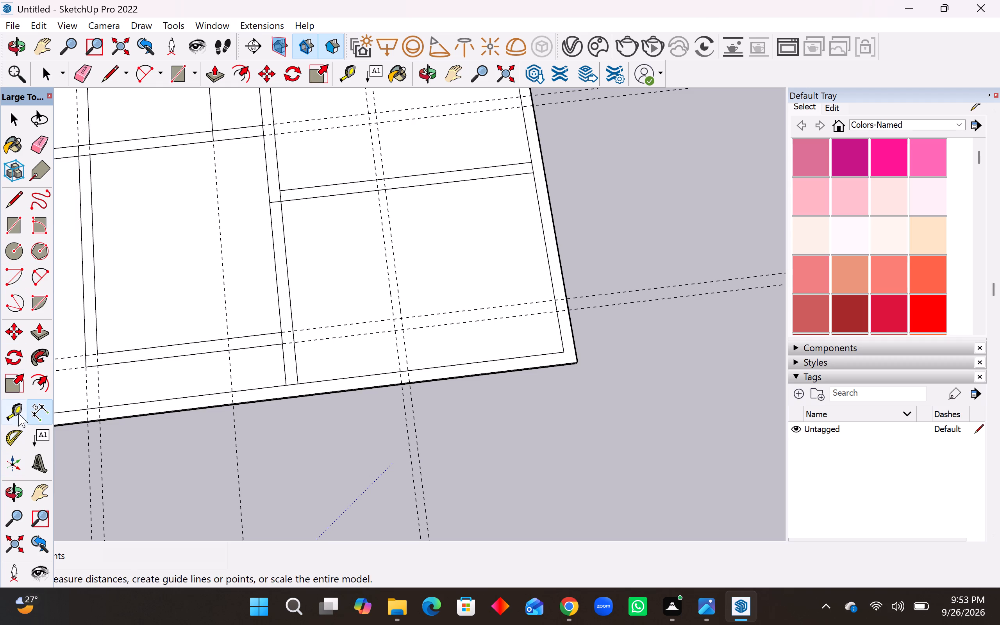
# Place a crosswise guide 4'5" below the upper wall's lower edge in the lower-right room.
pyautogui.click(18, 413)
pyautogui.click(317, 198)
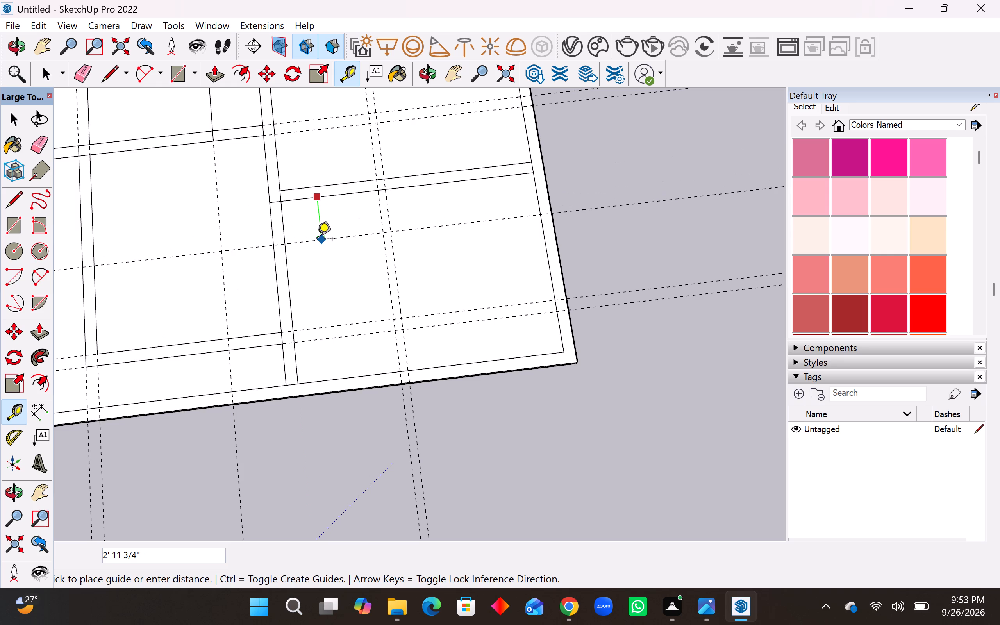
pyautogui.write("4'5")
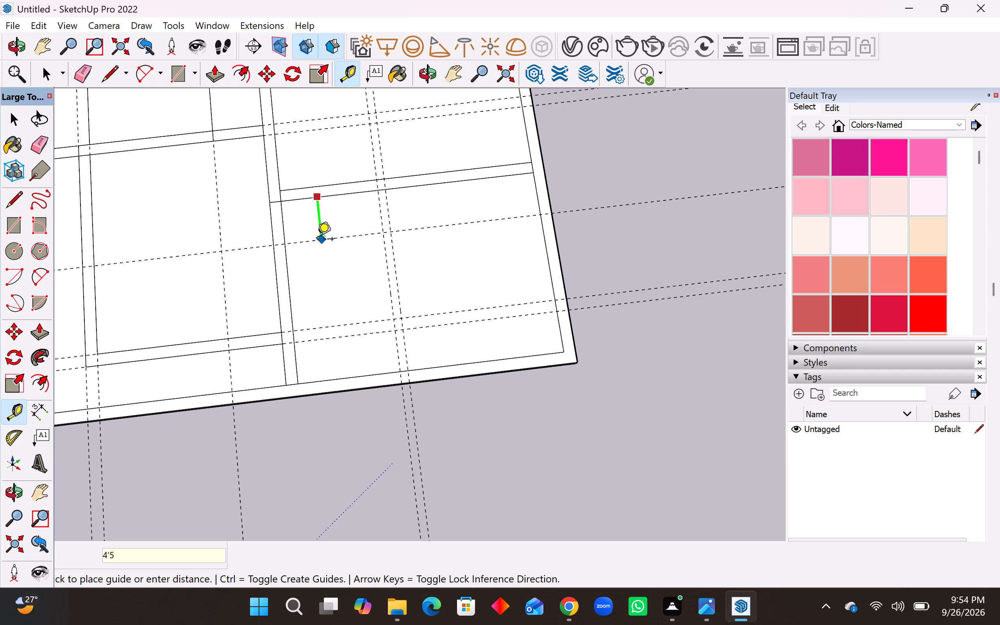
pyautogui.hotkey('shift', '"')
pyautogui.press('Return')
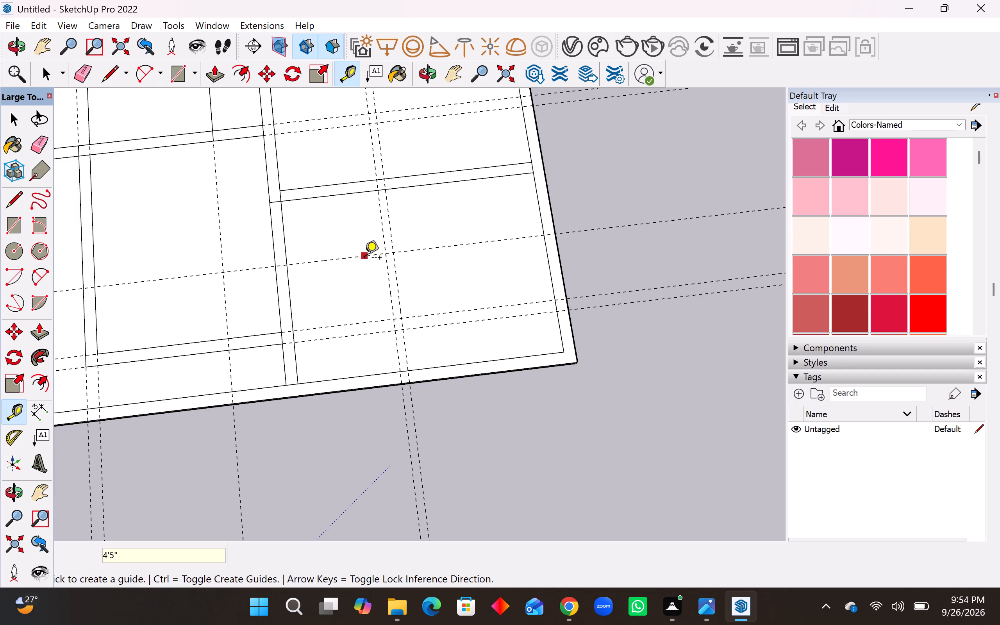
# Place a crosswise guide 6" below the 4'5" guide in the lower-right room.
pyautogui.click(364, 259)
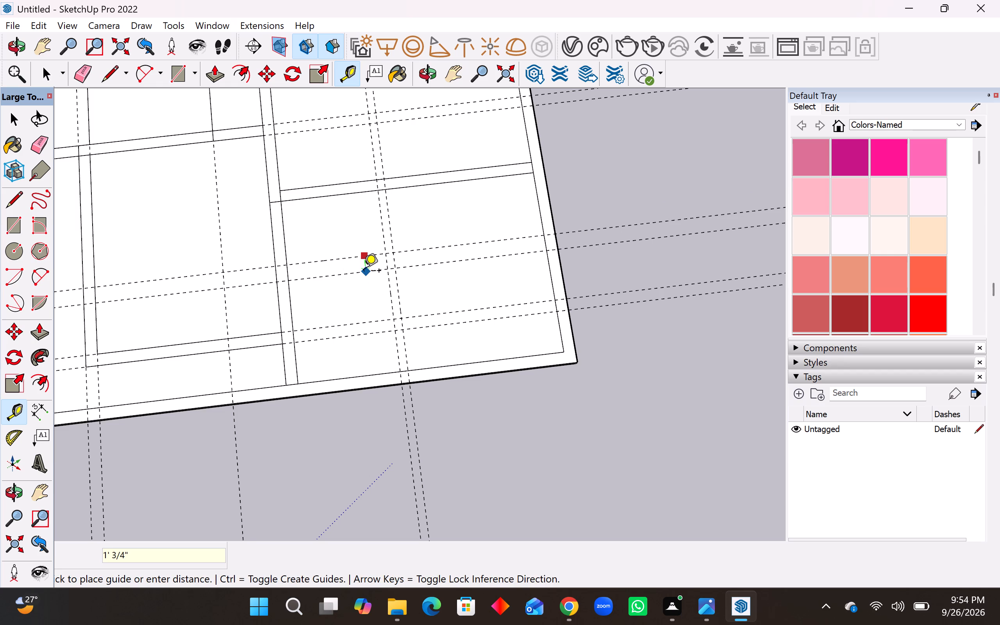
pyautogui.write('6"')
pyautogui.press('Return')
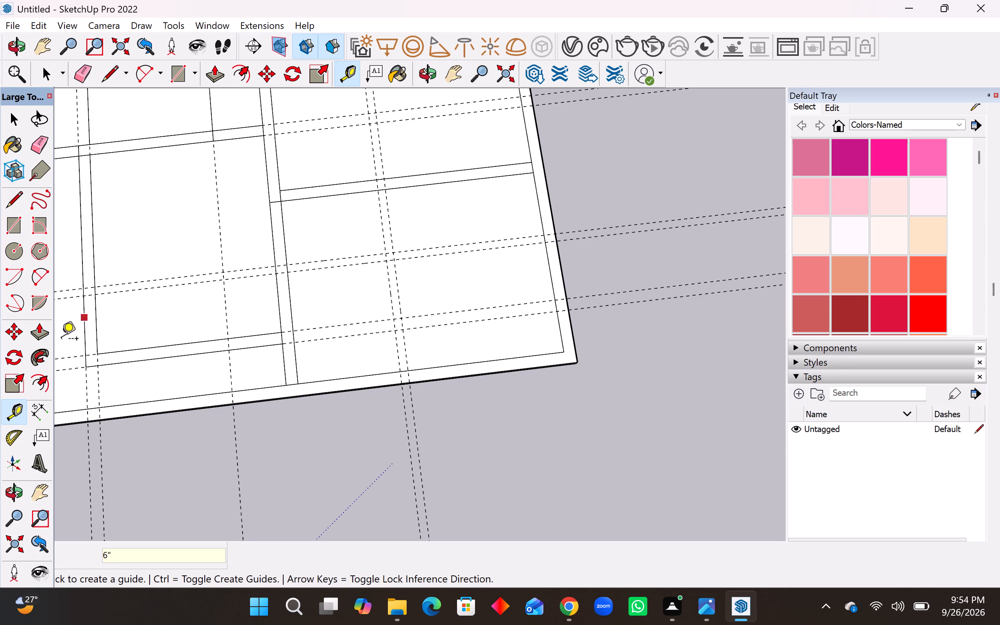
# Measure the gaps from the 6" guide to the crosswise guide below and from the 4'5" guide to the upper wall.
pyautogui.click(39, 414)
pyautogui.scroll(3, 419, 304)
pyautogui.click(383, 323)
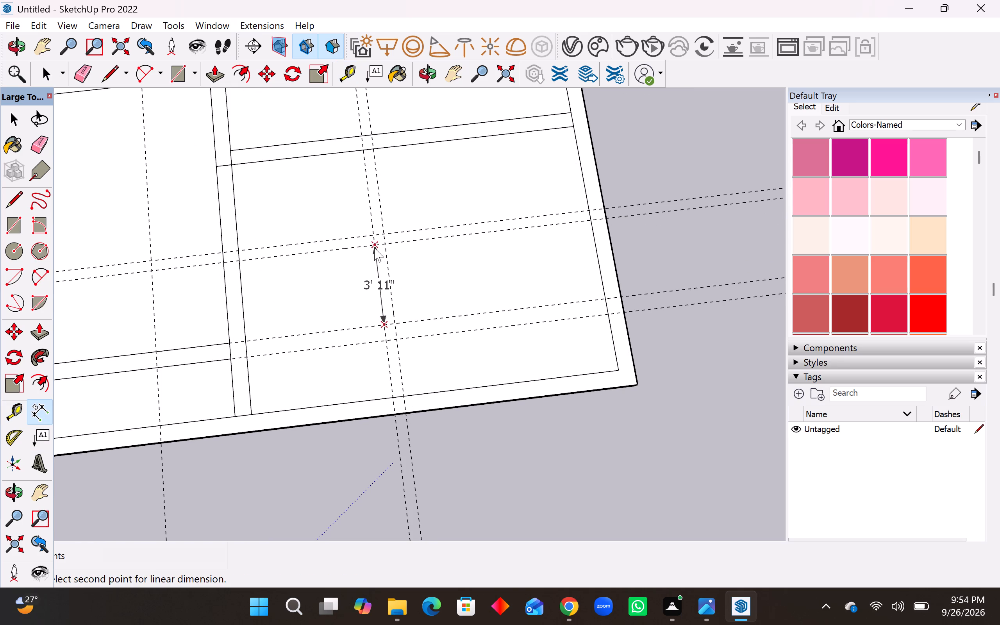
pyautogui.press('Escape')
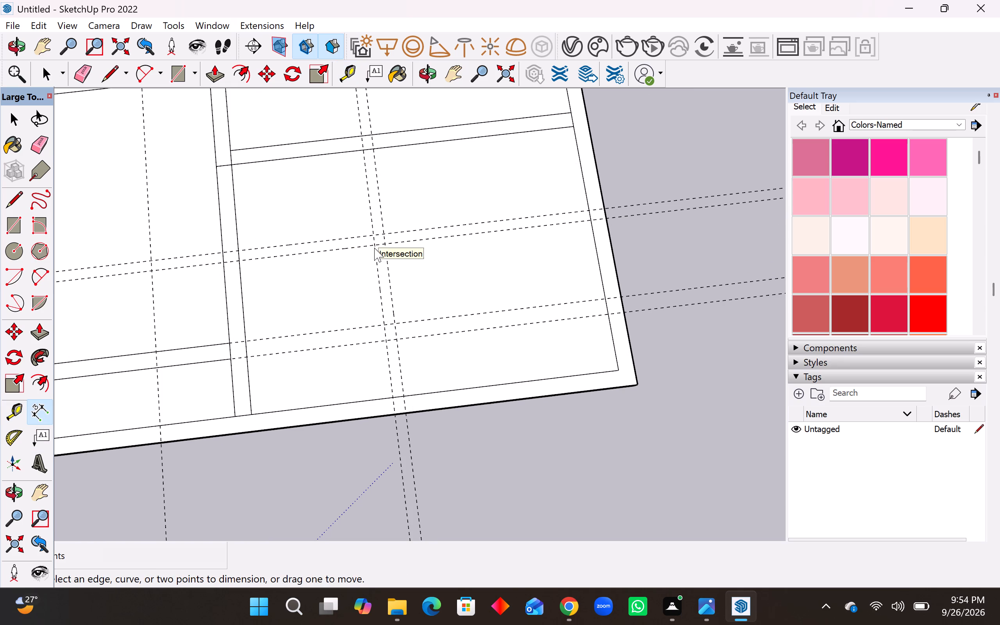
pyautogui.click(373, 232)
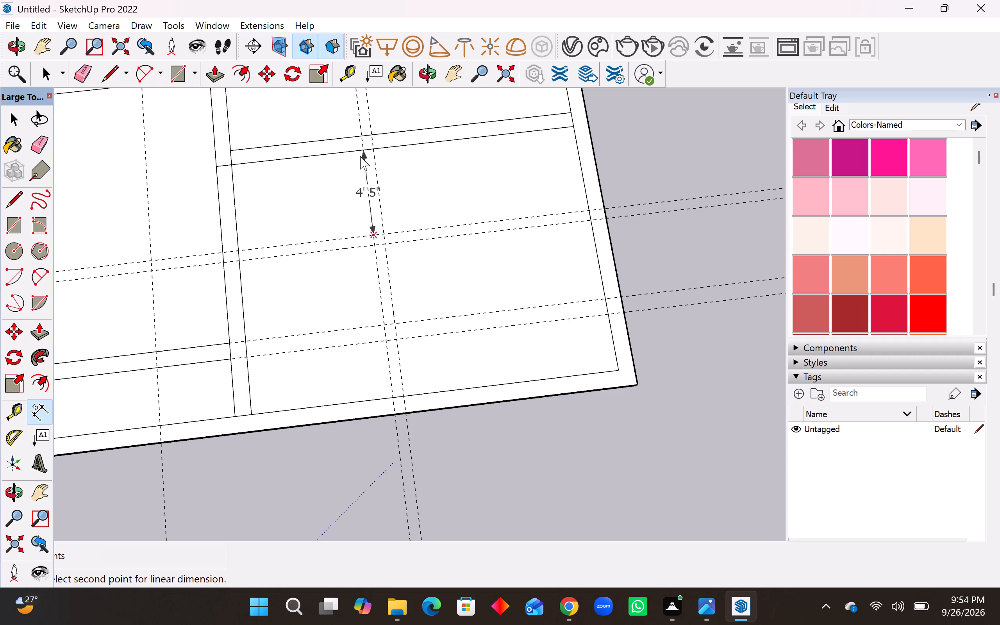
pyautogui.press('Escape')
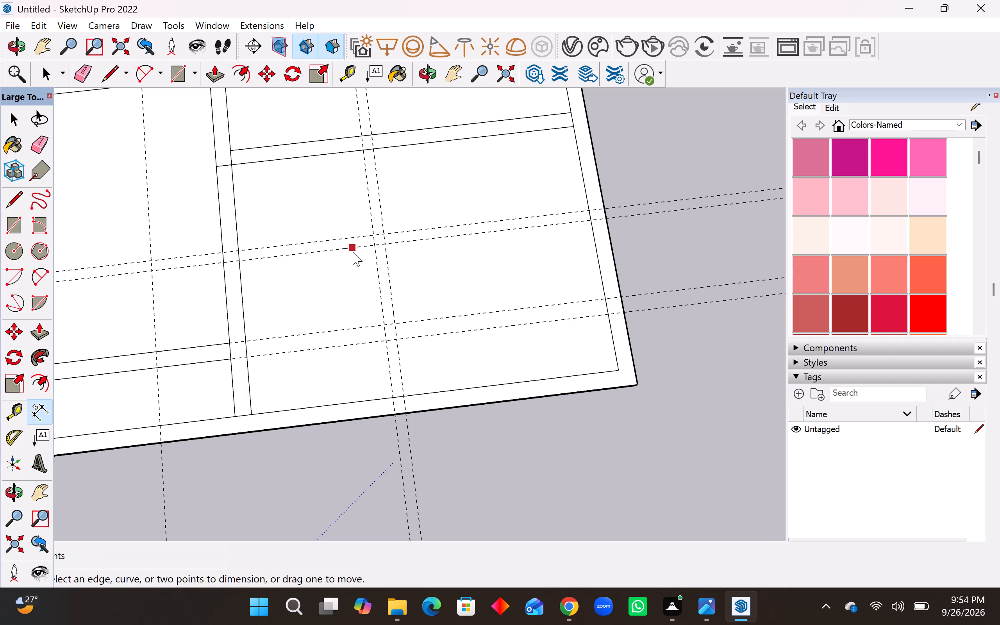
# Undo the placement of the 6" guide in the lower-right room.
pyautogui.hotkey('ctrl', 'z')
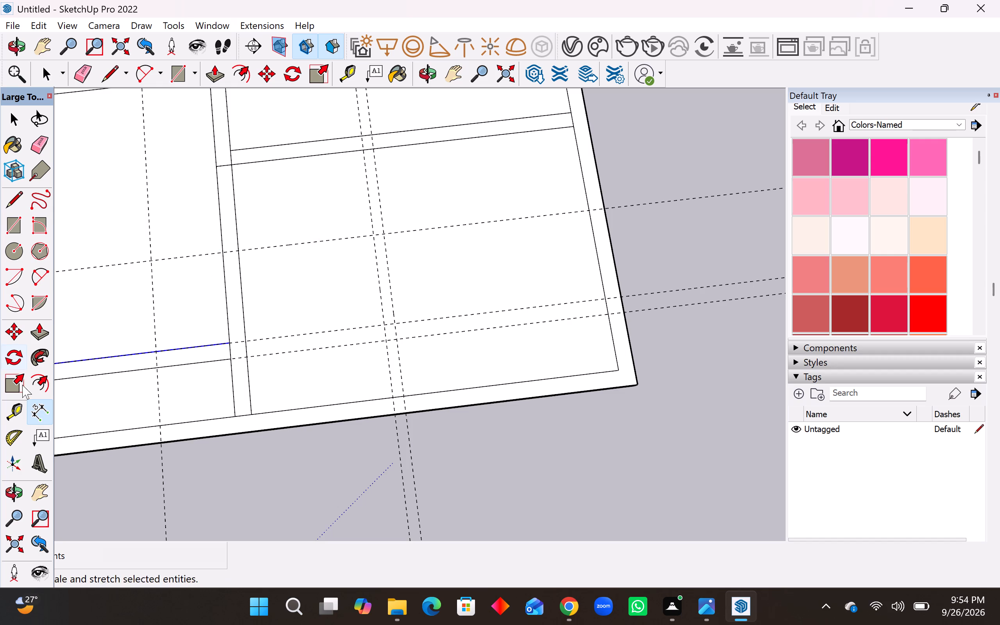
# Measure the gaps from the 4'5" guide to the upper wall and to the crosswise guides below in the lower-right room.
pyautogui.click(13, 407)
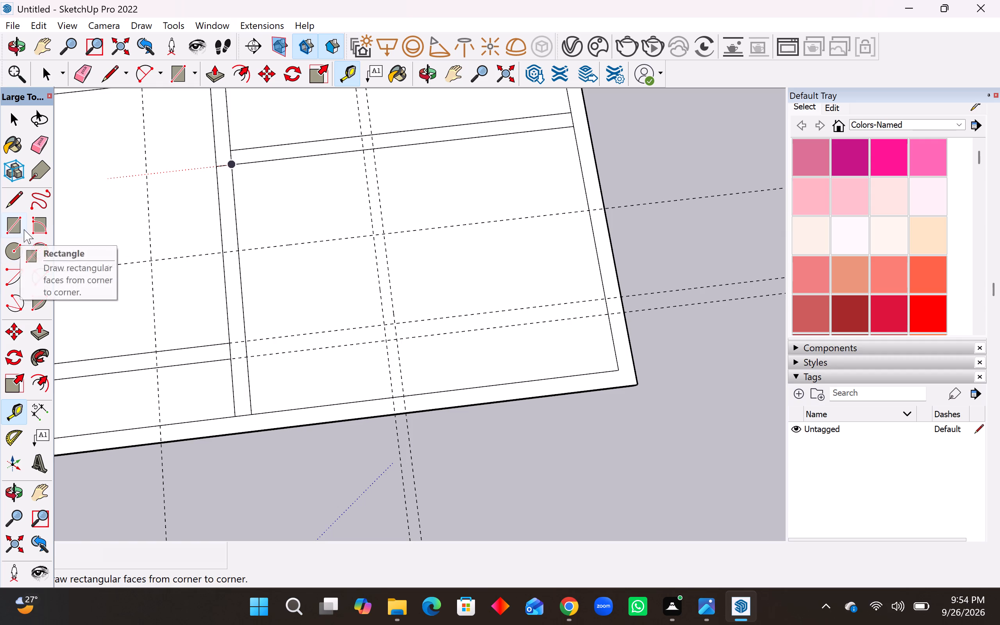
pyautogui.click(34, 413)
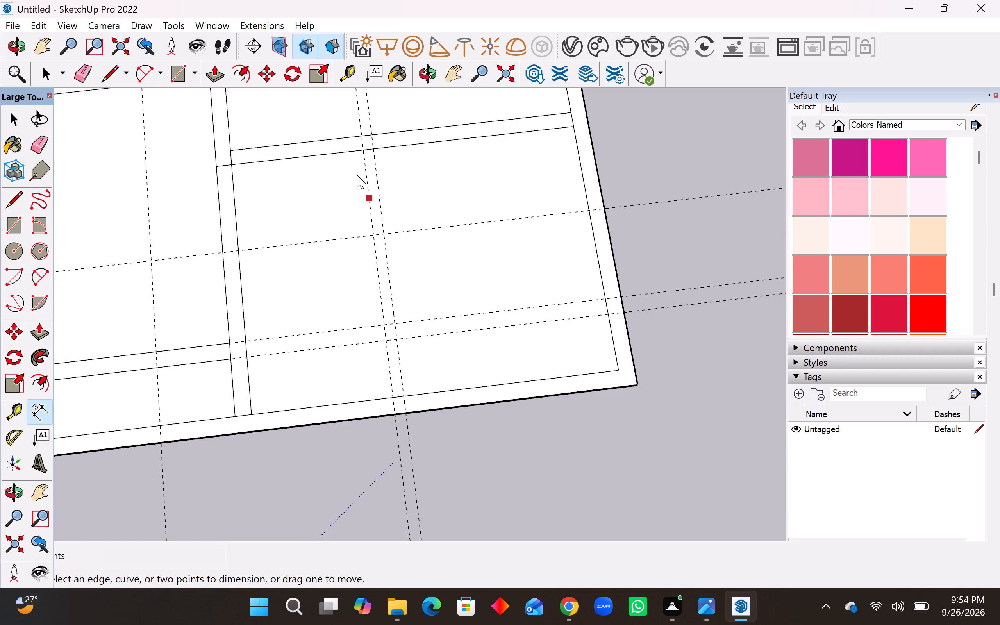
pyautogui.click(362, 150)
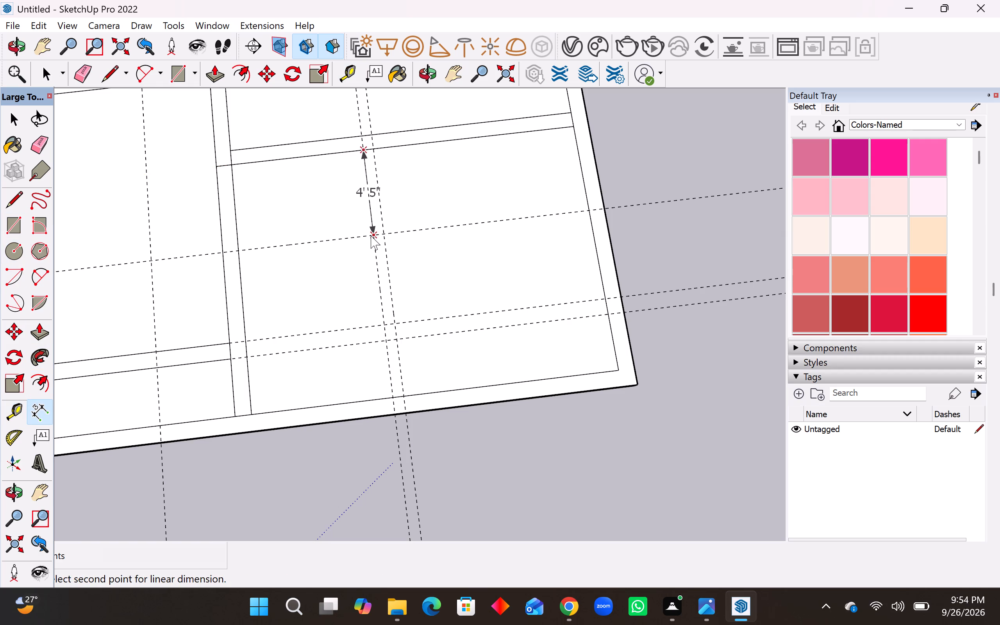
pyautogui.press('Escape')
pyautogui.click(373, 235)
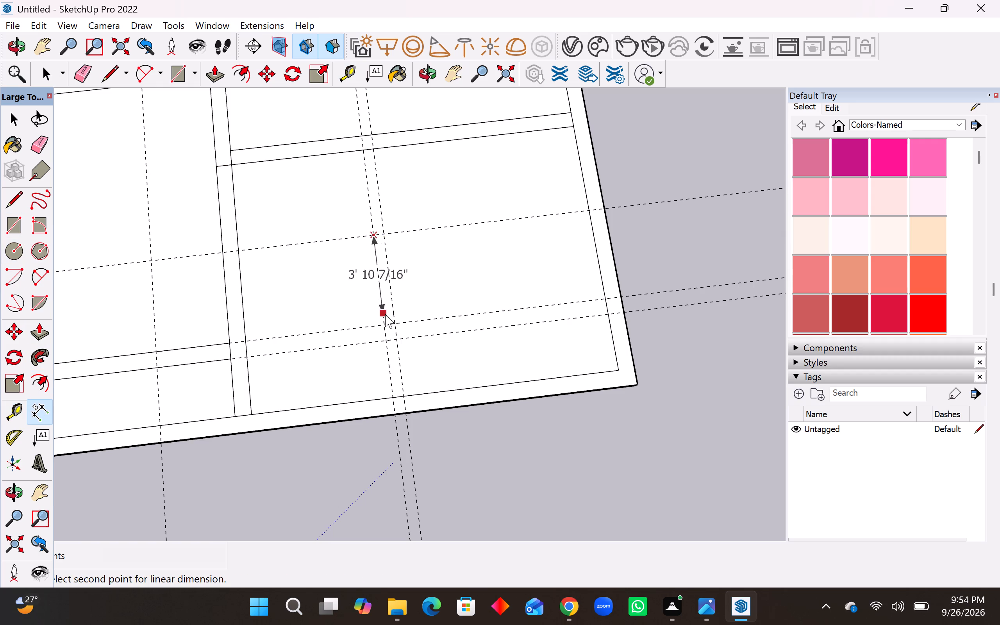
pyautogui.press('Escape')
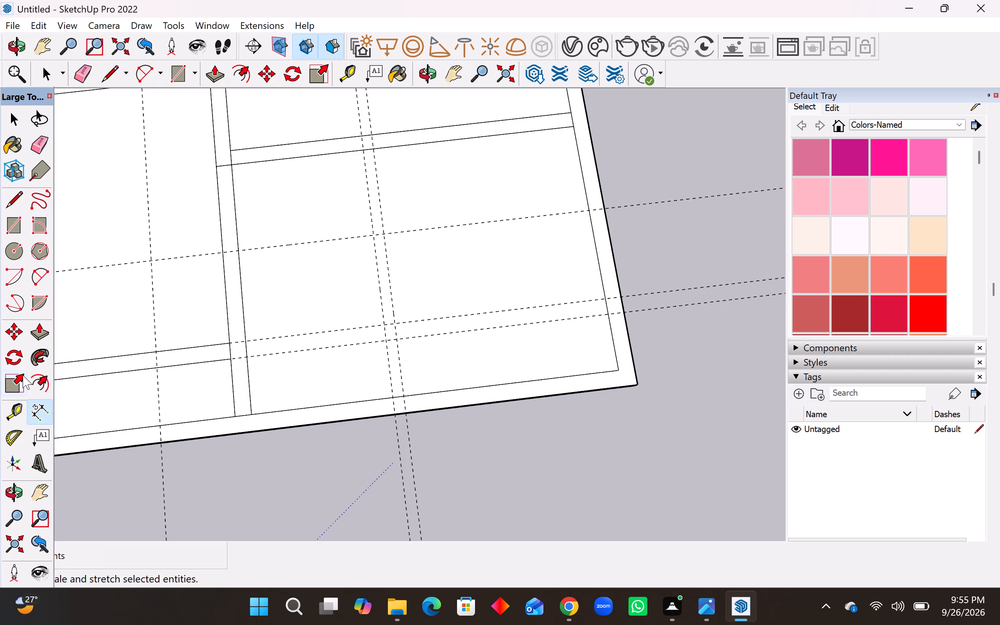
# Place a crosswise guide 6" above the 4'5" guide in the lower-right room.
pyautogui.click(14, 416)
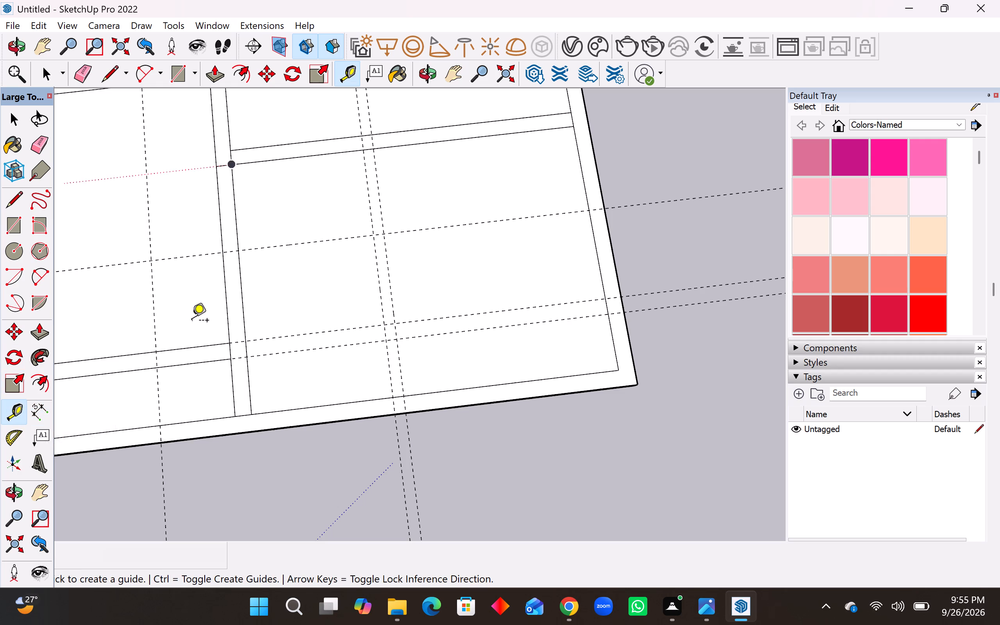
pyautogui.click(334, 243)
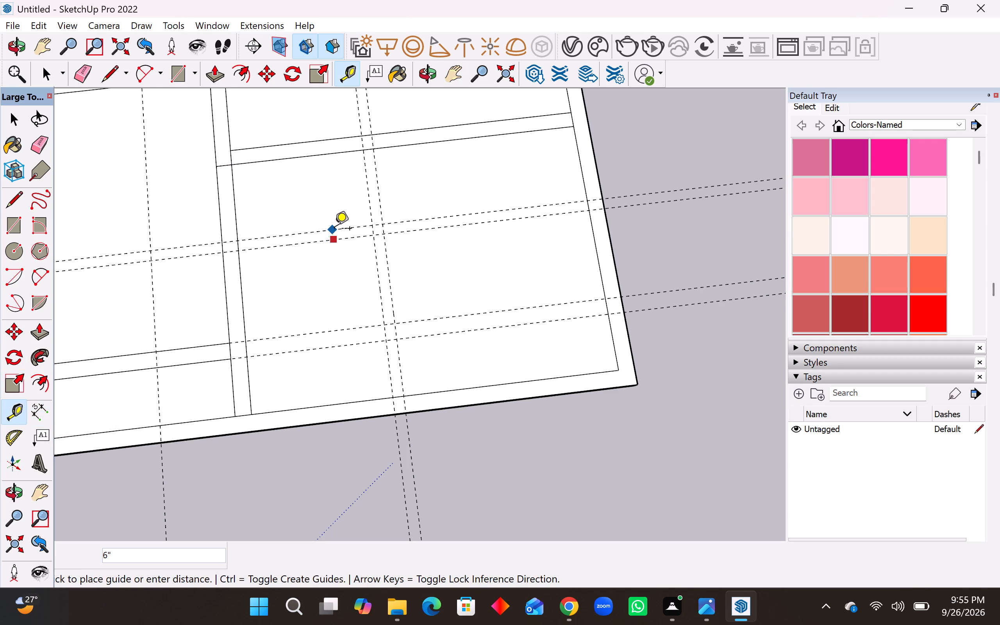
pyautogui.write('6"')
pyautogui.press('Return')
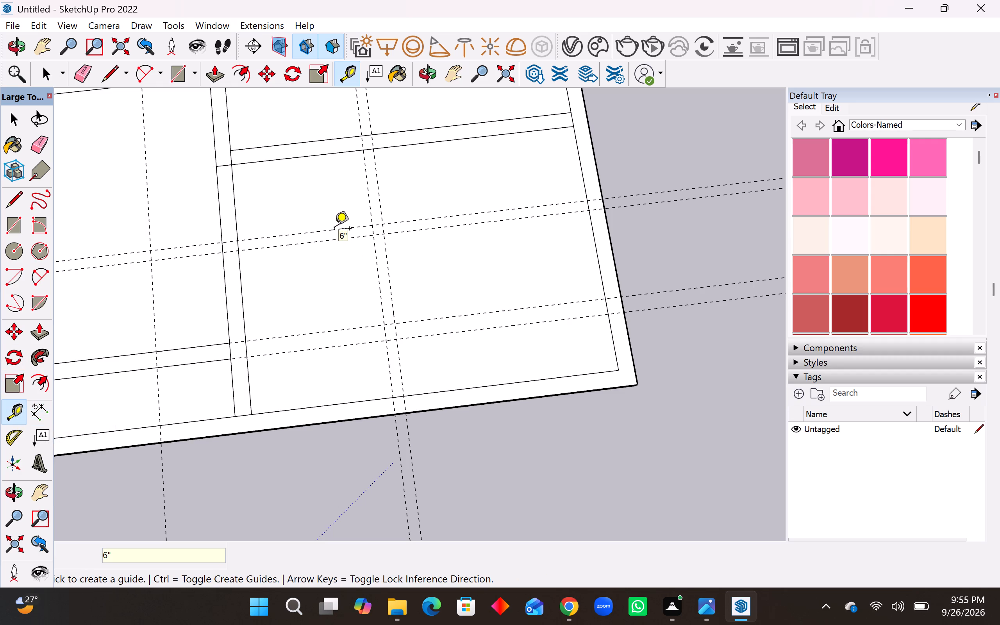
# Draw 10' × 8'10" inner and 10'6" × 10'4" outer rectangles along the guides at the lower-right room's outer side.
pyautogui.scroll(-5, 358, 337)
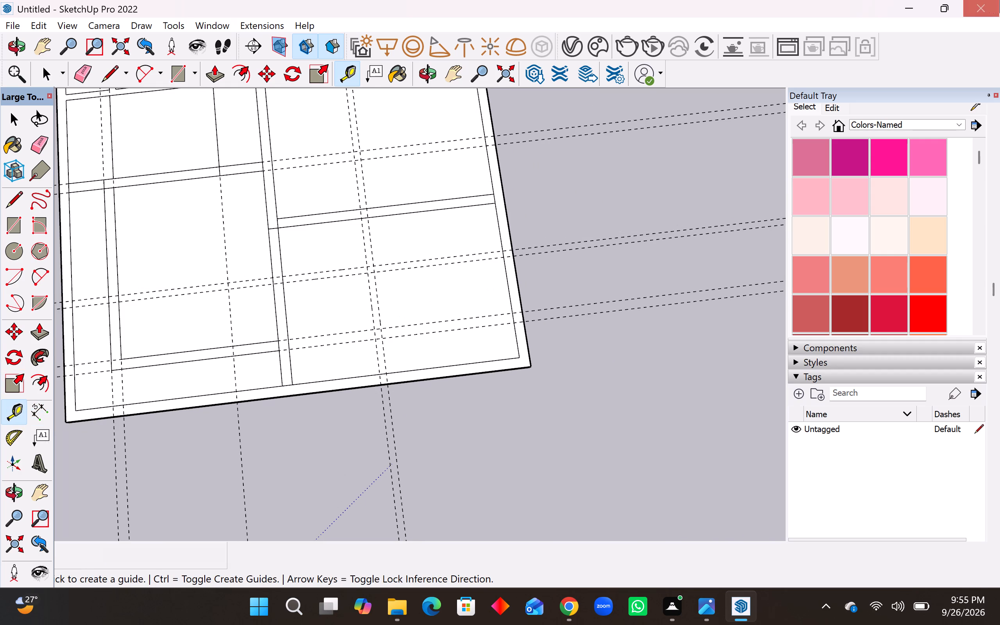
pyautogui.click(11, 229)
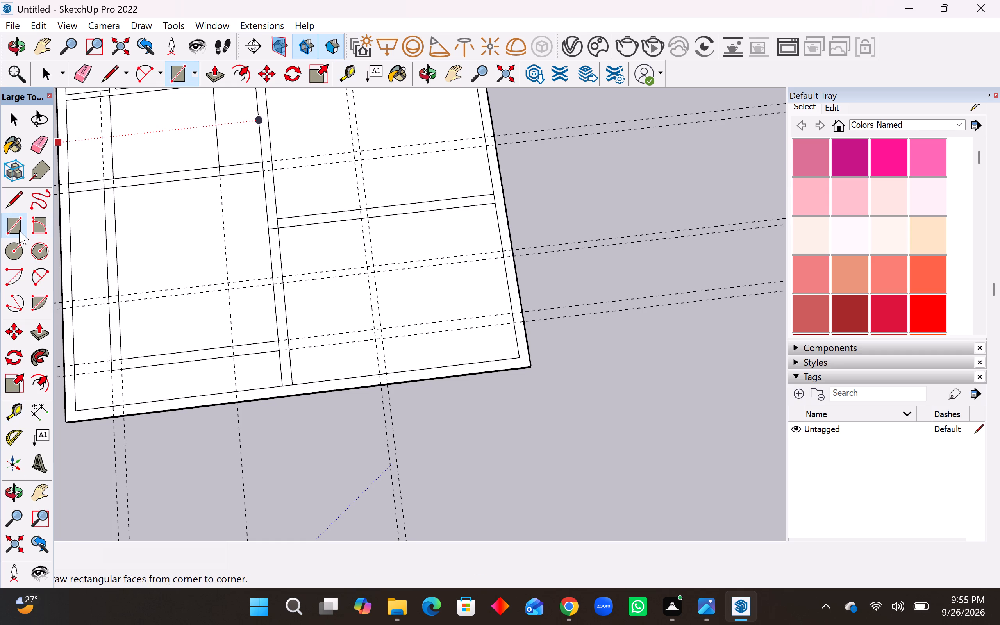
pyautogui.click(495, 202)
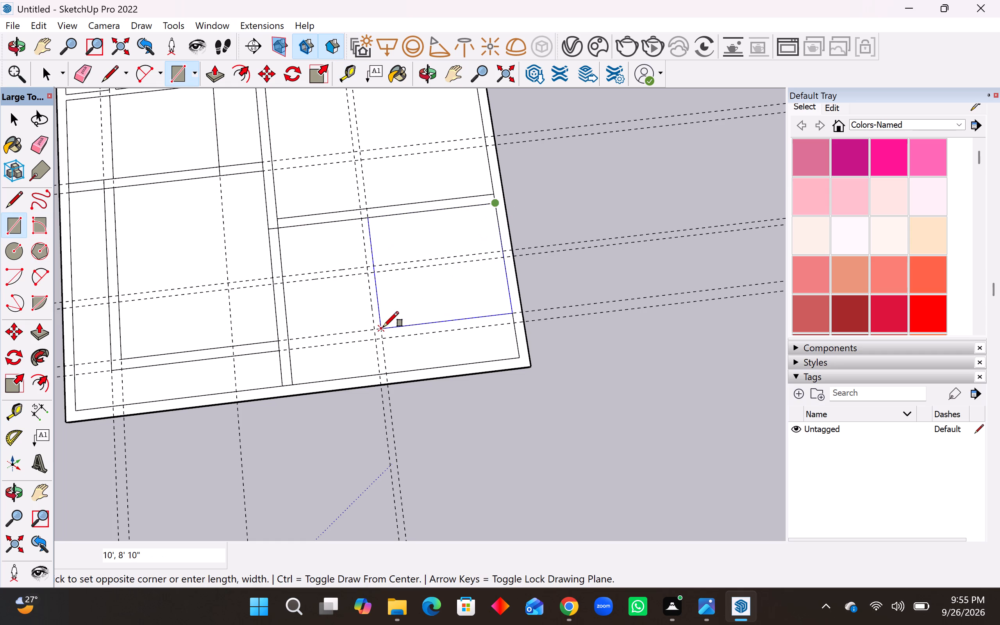
pyautogui.click(383, 327)
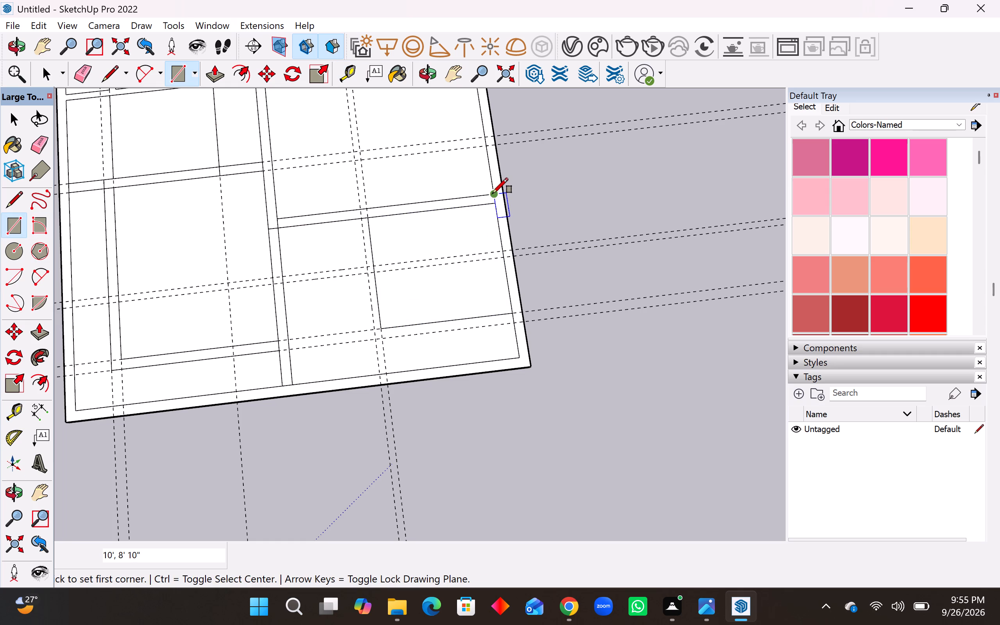
pyautogui.click(493, 193)
pyautogui.click(378, 342)
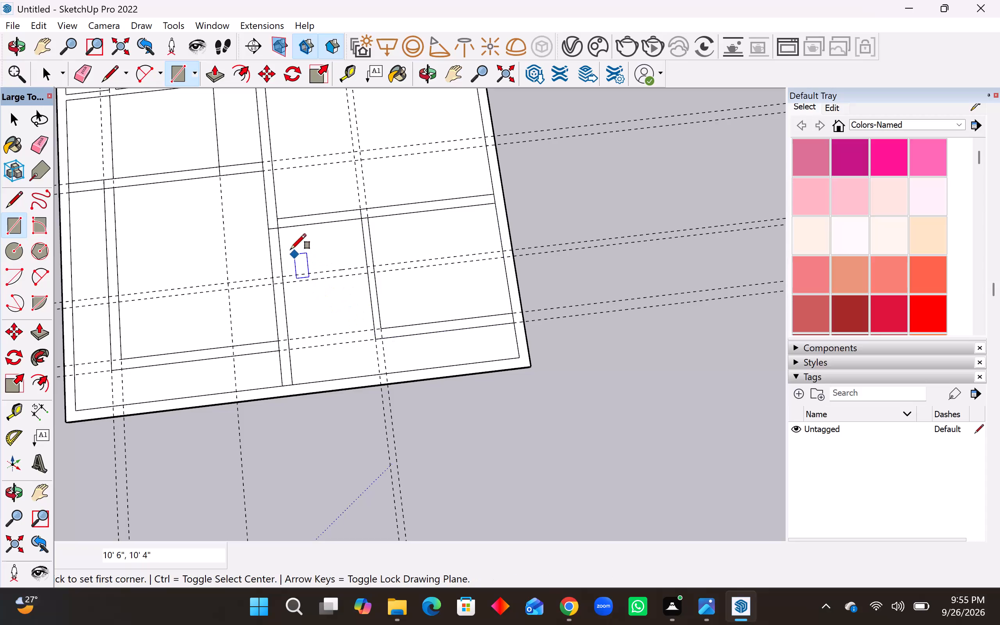
# Draw 6'6" × 3'11" and 7'9" × 4'5" rectangles outlining the upper small room beside the central wall.
pyautogui.click(277, 230)
pyautogui.click(366, 265)
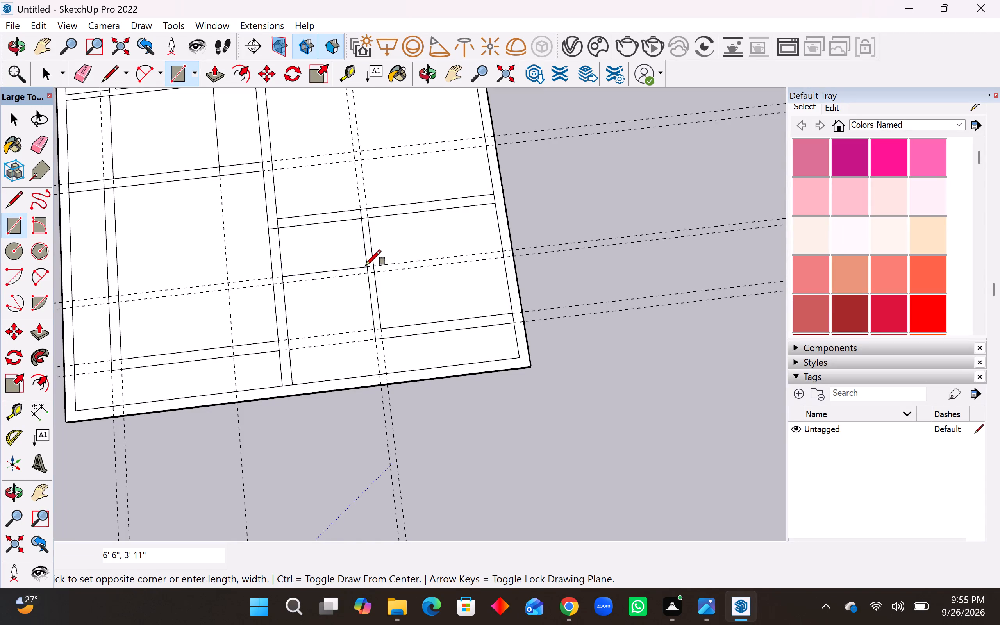
pyautogui.click(270, 225)
pyautogui.click(378, 274)
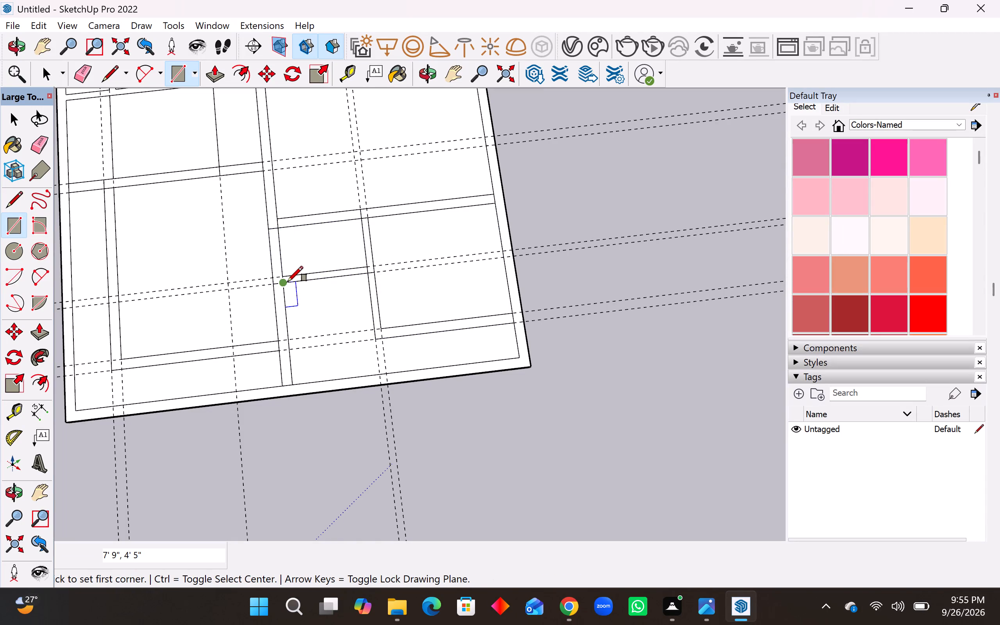
# Draw 6'6" × 4'5" and 7'3" × 5'2" rectangles outlining the lower small room beside the central wall.
pyautogui.click(287, 282)
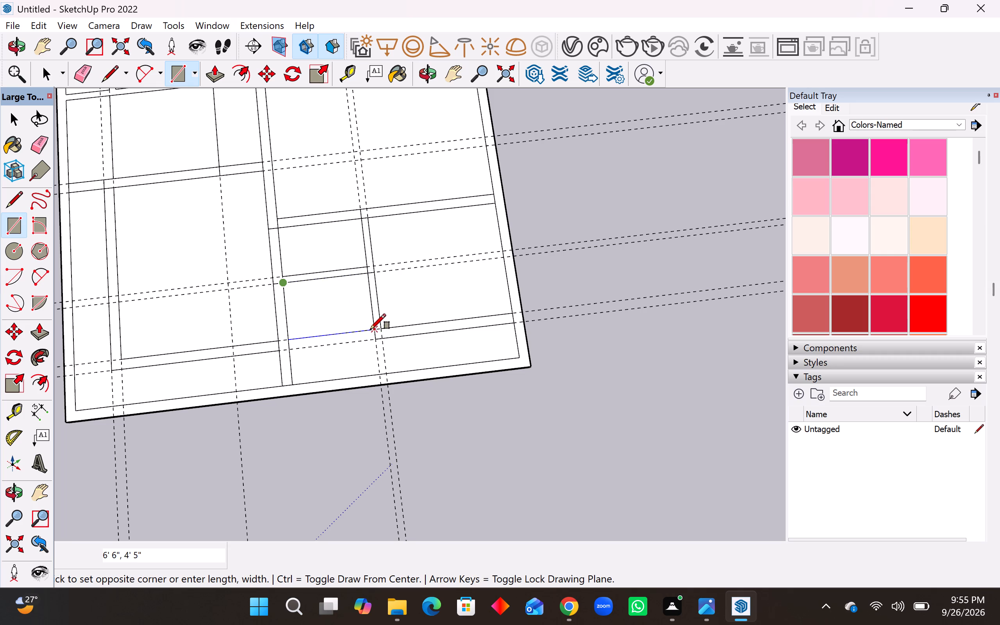
pyautogui.click(373, 330)
pyautogui.click(272, 285)
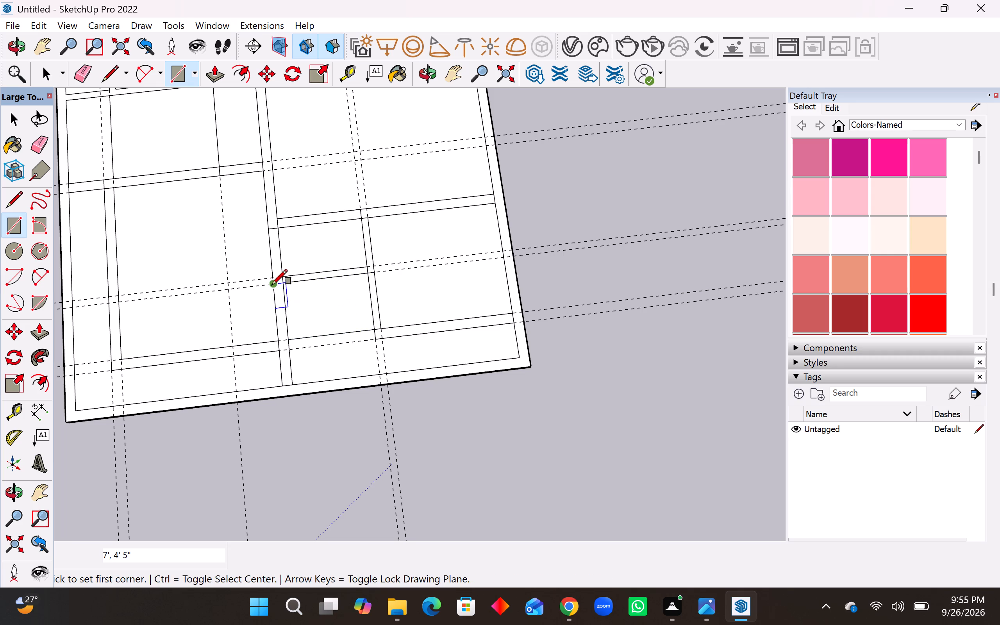
pyautogui.click(382, 339)
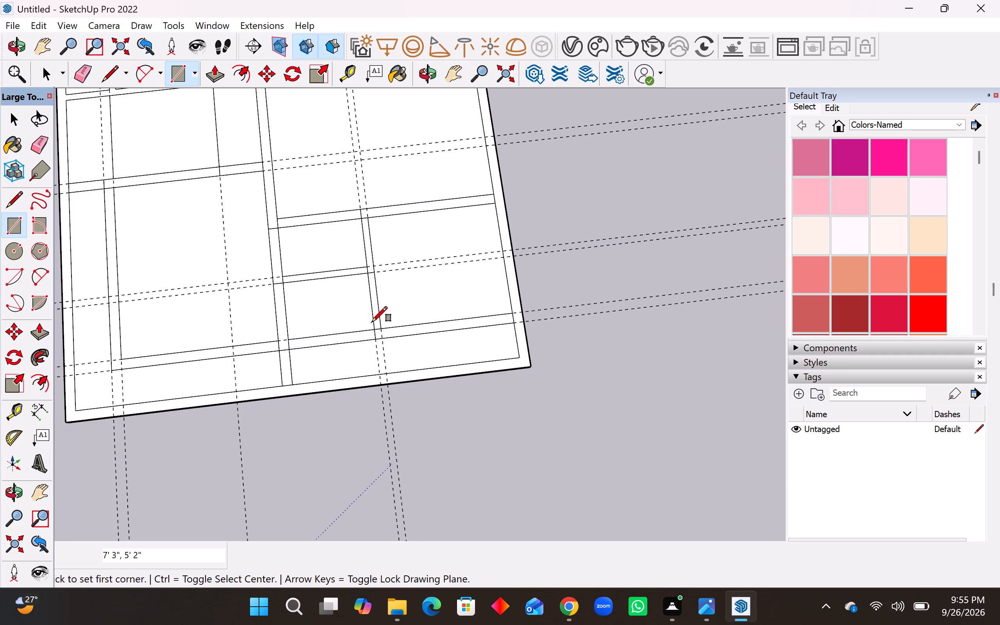
# Erase all the crosswise and lengthwise guides around the floor plan.
pyautogui.scroll(-2, 511, 320)
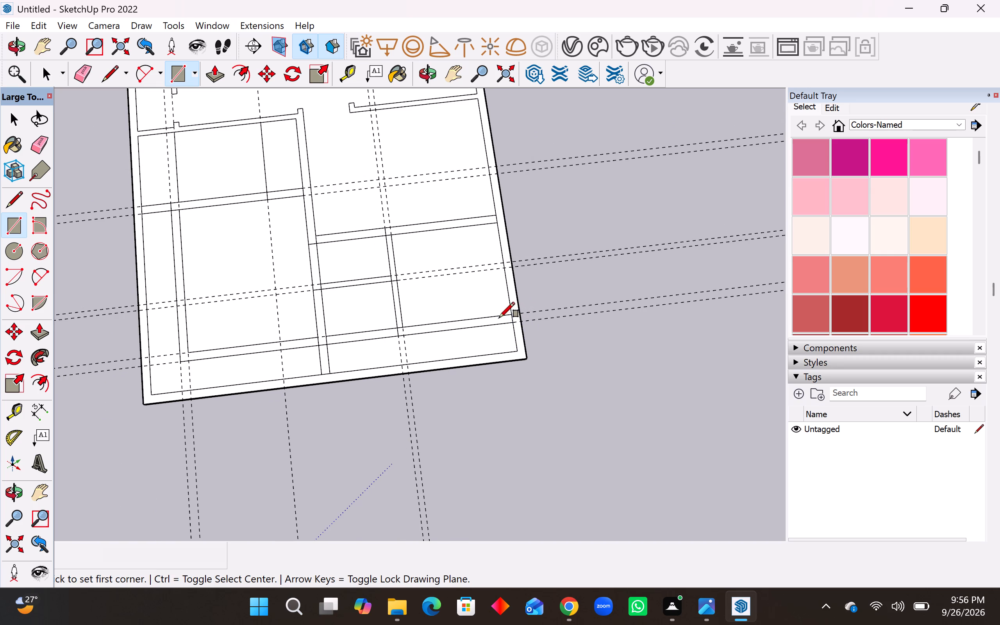
pyautogui.scroll(-4, 499, 318)
pyautogui.scroll(-3, 445, 314)
pyautogui.moveTo(350, 327); pyautogui.dragTo(351, 330, button='middle')
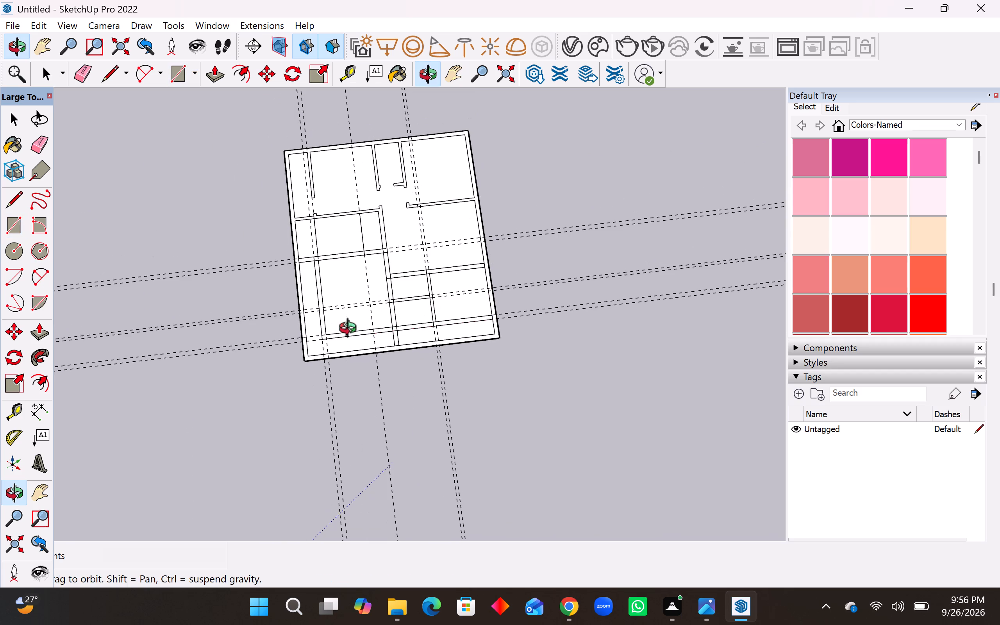
pyautogui.moveTo(351, 330); pyautogui.dragTo(358, 346, button='middle')
pyautogui.scroll(4, 369, 336)
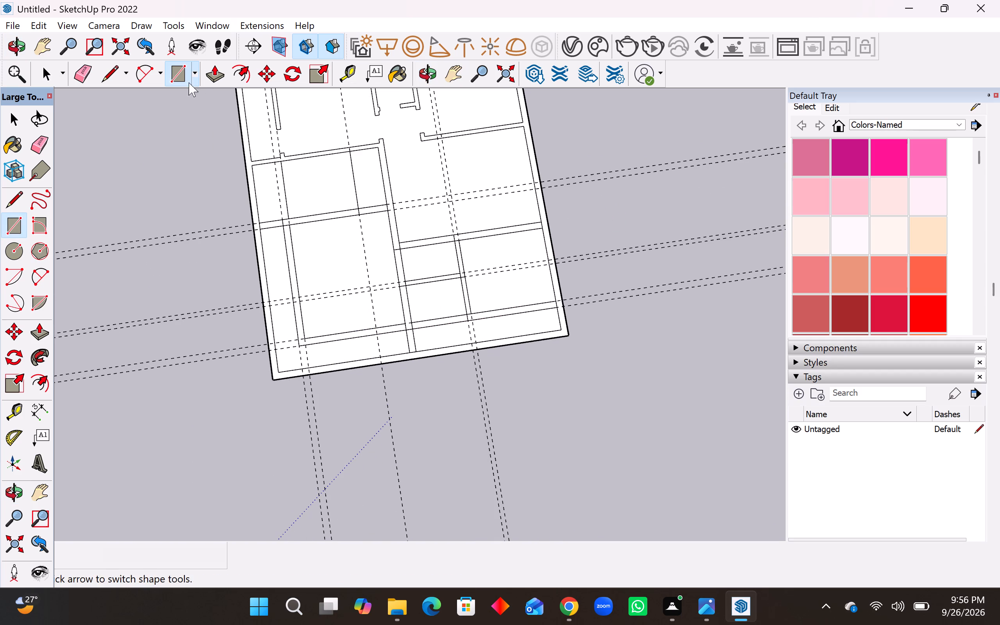
pyautogui.click(41, 144)
pyautogui.moveTo(185, 231); pyautogui.dragTo(187, 274)
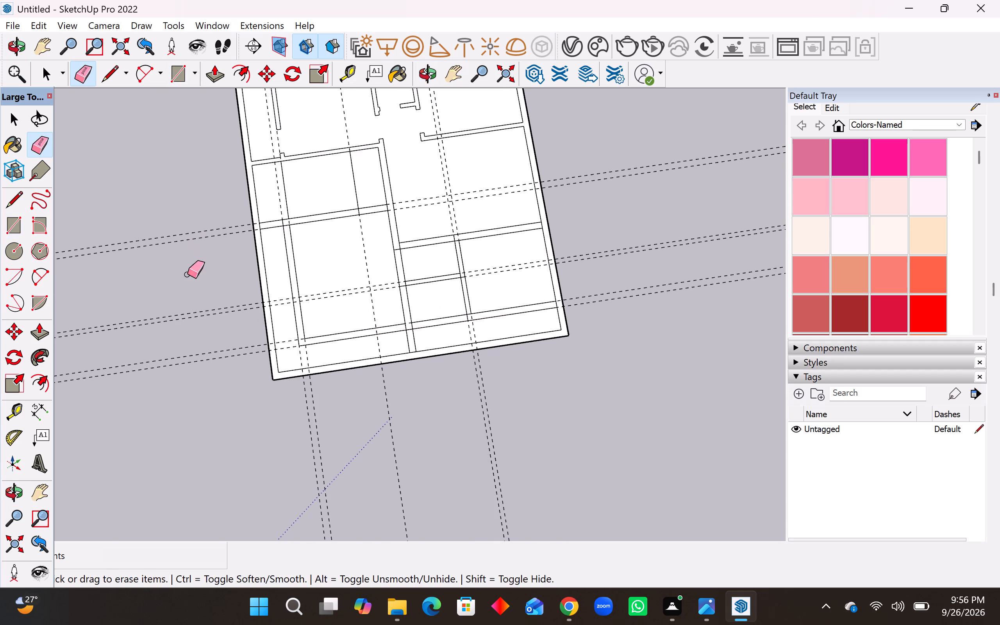
pyautogui.moveTo(187, 274); pyautogui.dragTo(187, 243)
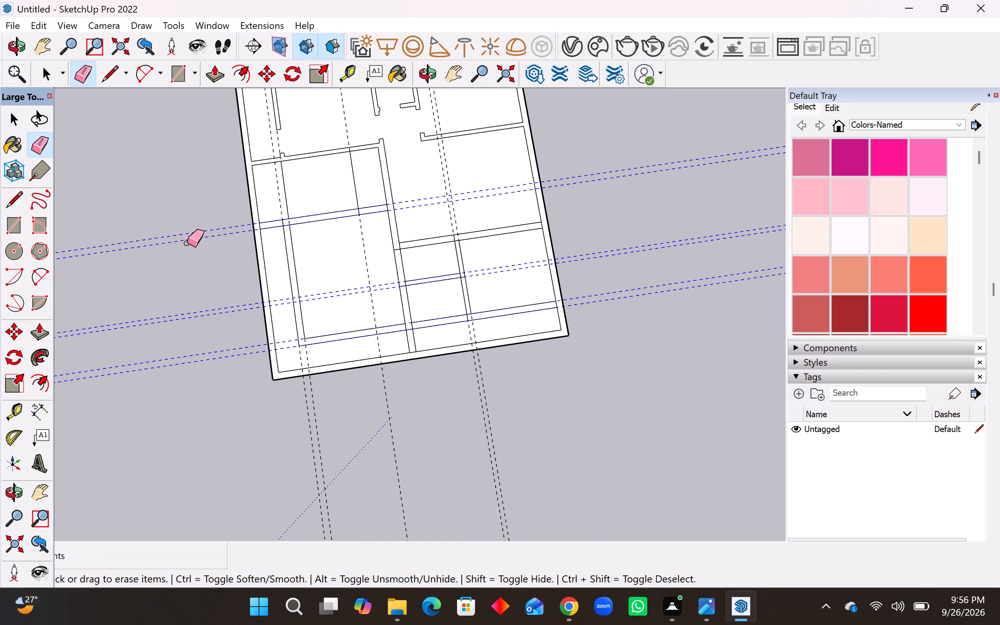
pyautogui.moveTo(187, 243); pyautogui.dragTo(187, 256)
pyautogui.scroll(-5, 271, 348)
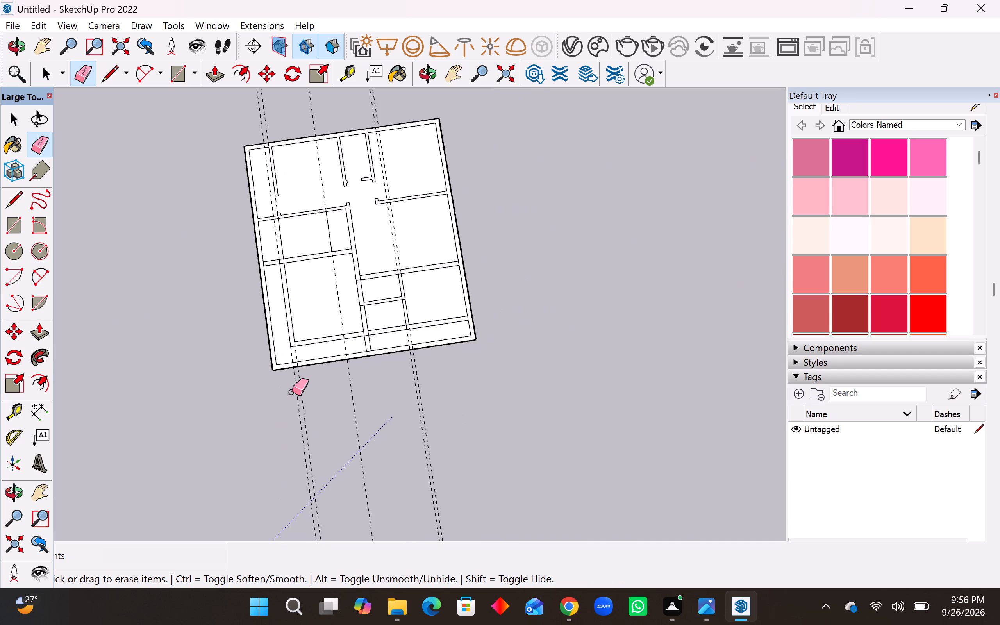
pyautogui.moveTo(292, 392); pyautogui.dragTo(259, 404)
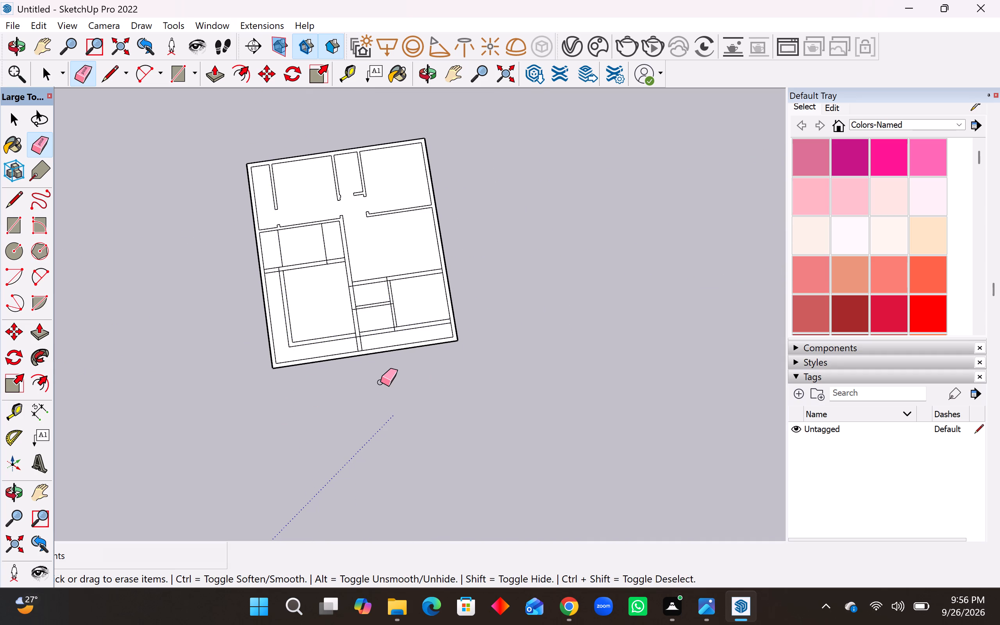
# Erase the two central wall edges crossing the strip between the lower crosswise wall and the outer wall.
pyautogui.scroll(6, 389, 368)
pyautogui.scroll(3, 333, 217)
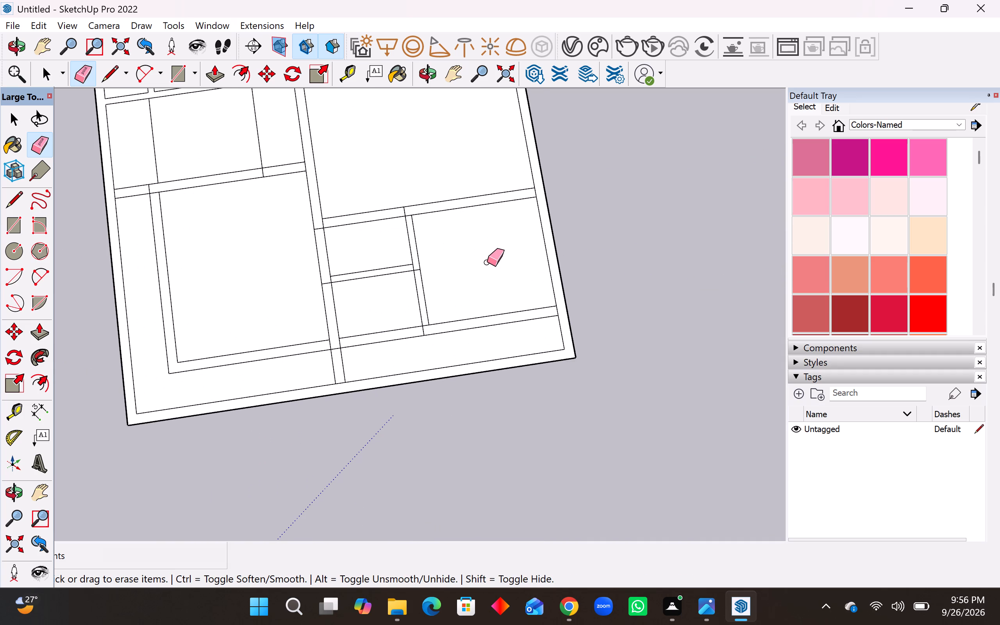
pyautogui.scroll(3, 328, 284)
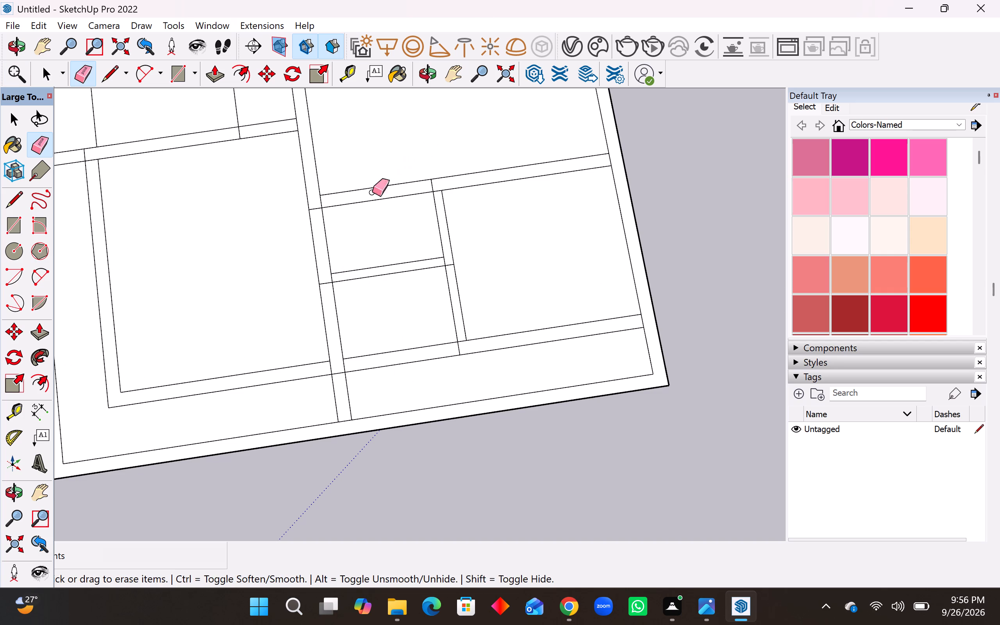
pyautogui.moveTo(355, 398); pyautogui.dragTo(333, 405)
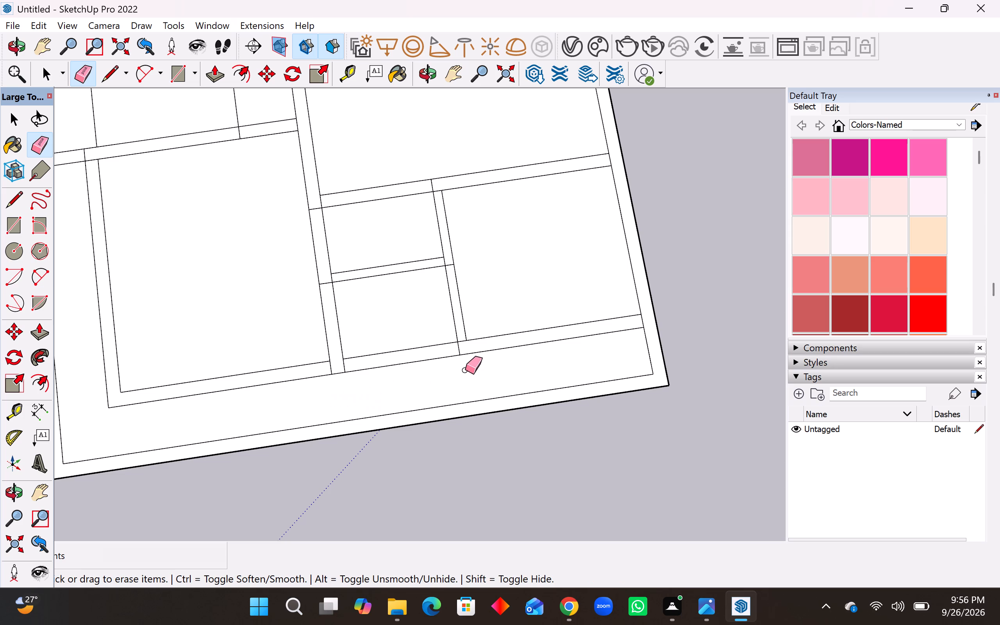
# Draw a 9" line across the left wall of the large lower-left room, near its upper end.
pyautogui.scroll(-3, 459, 373)
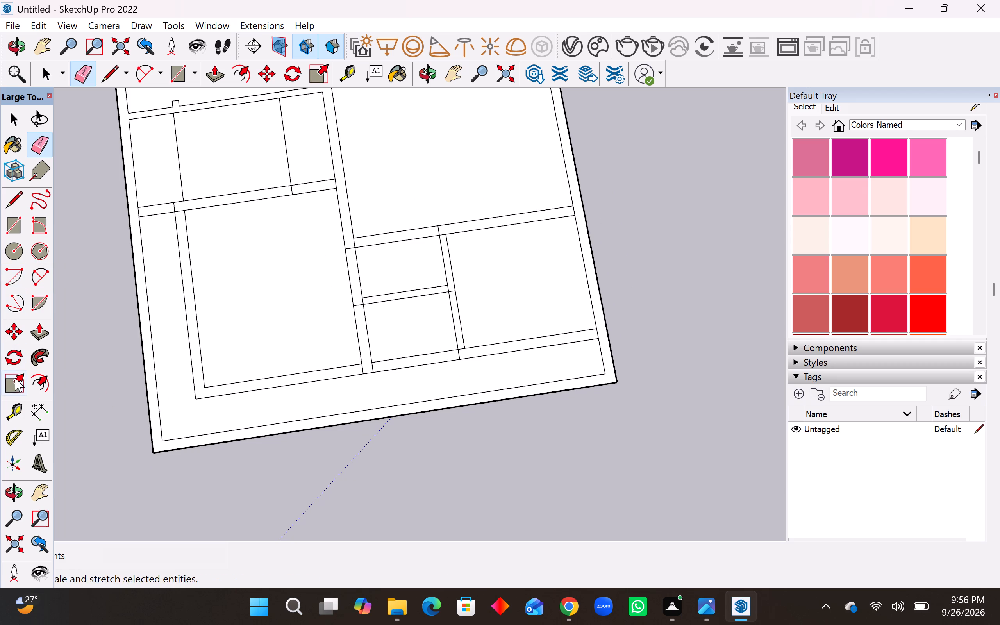
pyautogui.click(18, 410)
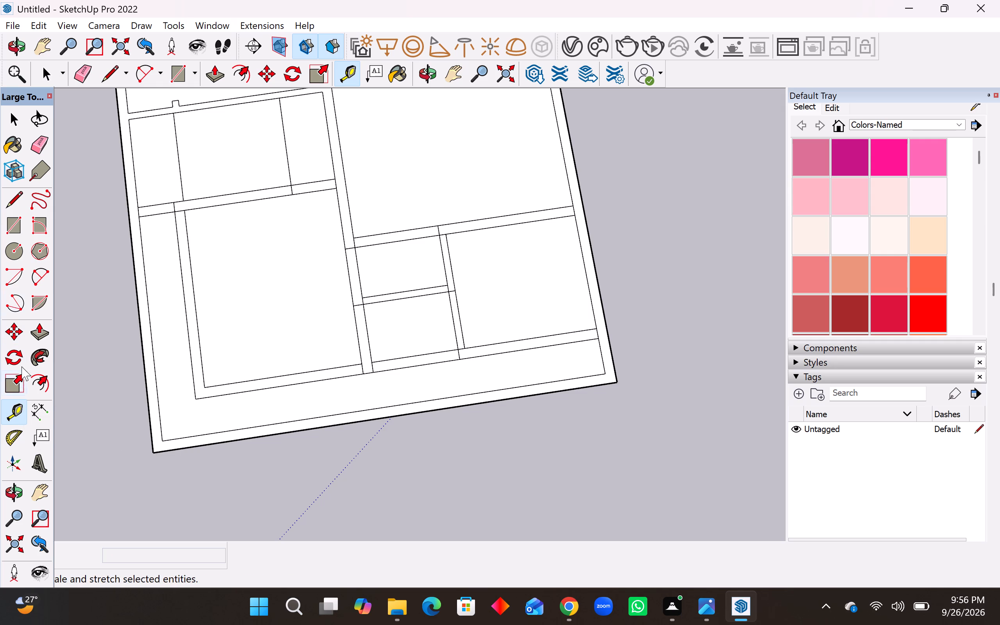
pyautogui.click(18, 194)
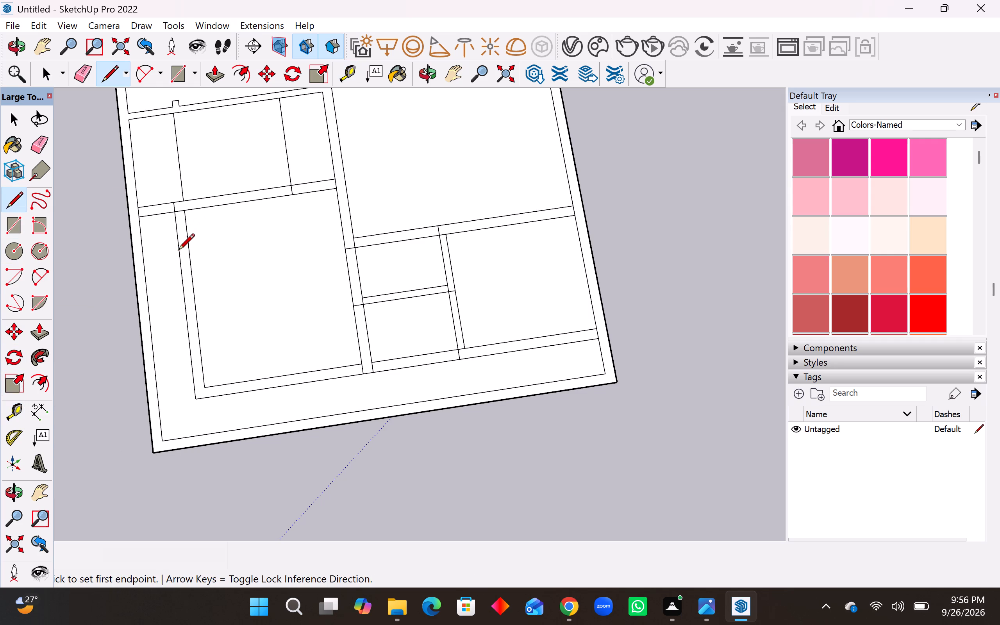
pyautogui.click(178, 251)
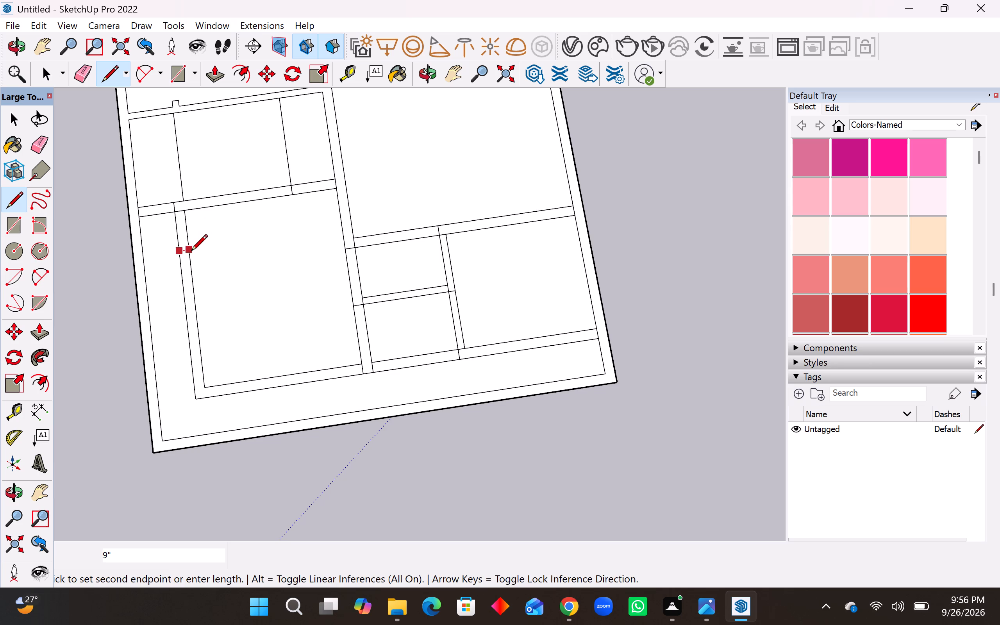
pyautogui.click(190, 252)
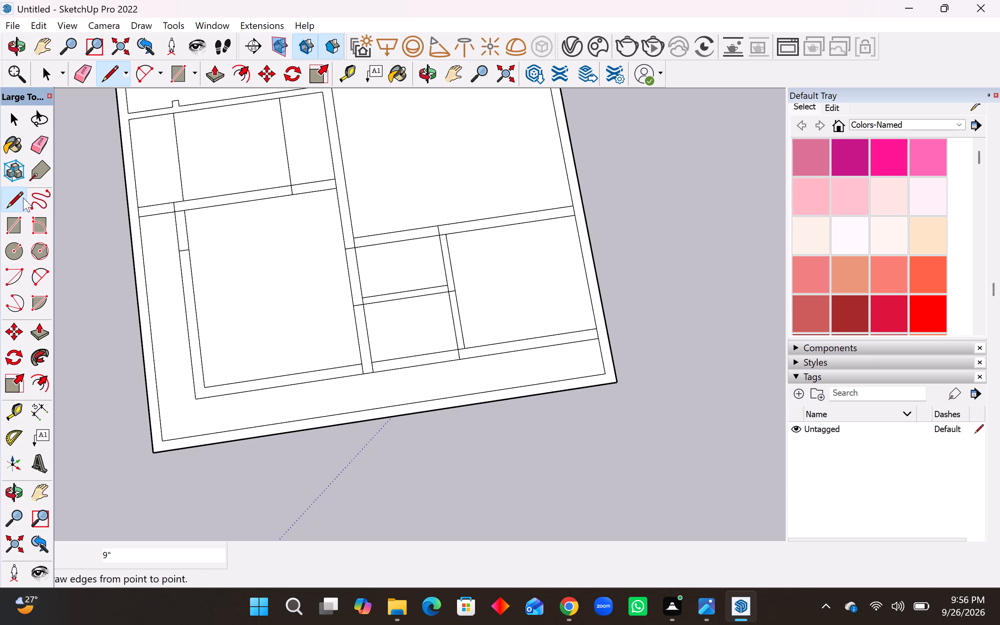
# Place a crosswise guide 3' down from the 9" line on the large lower-left room's left wall.
pyautogui.click(16, 412)
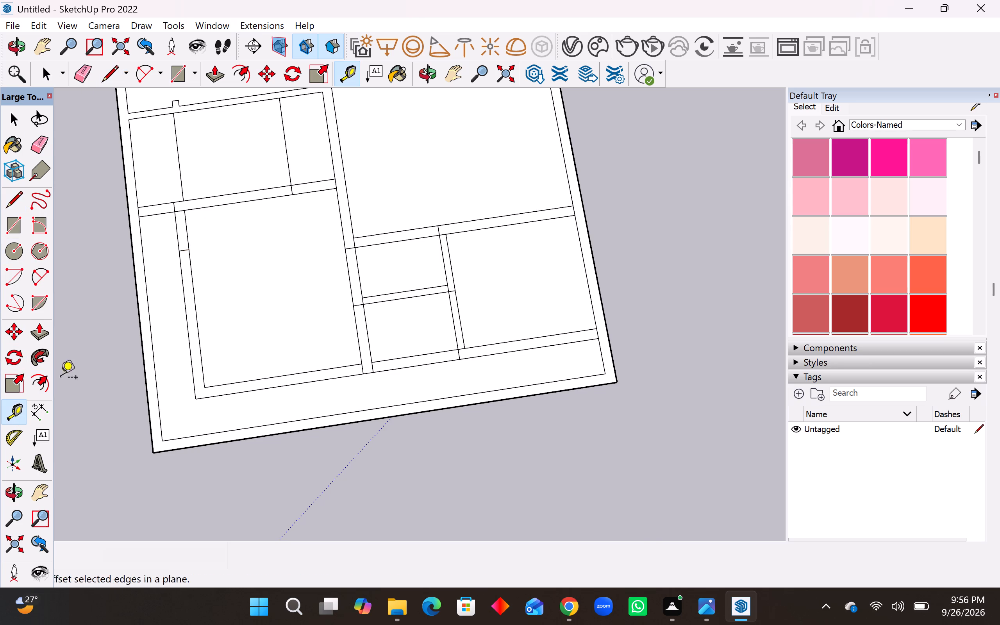
pyautogui.scroll(6, 190, 268)
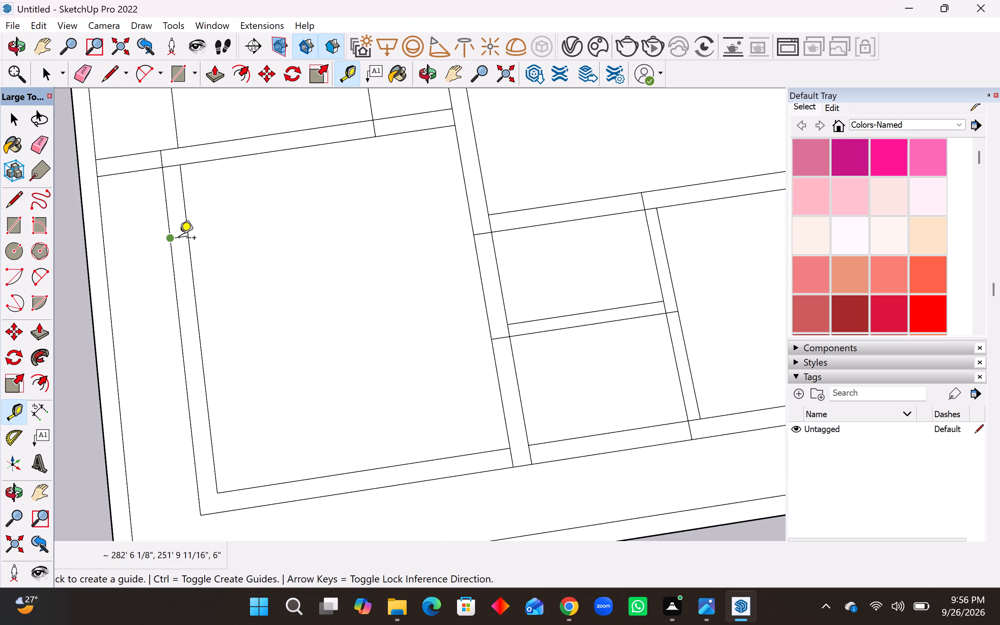
pyautogui.scroll(5, 179, 237)
pyautogui.click(179, 240)
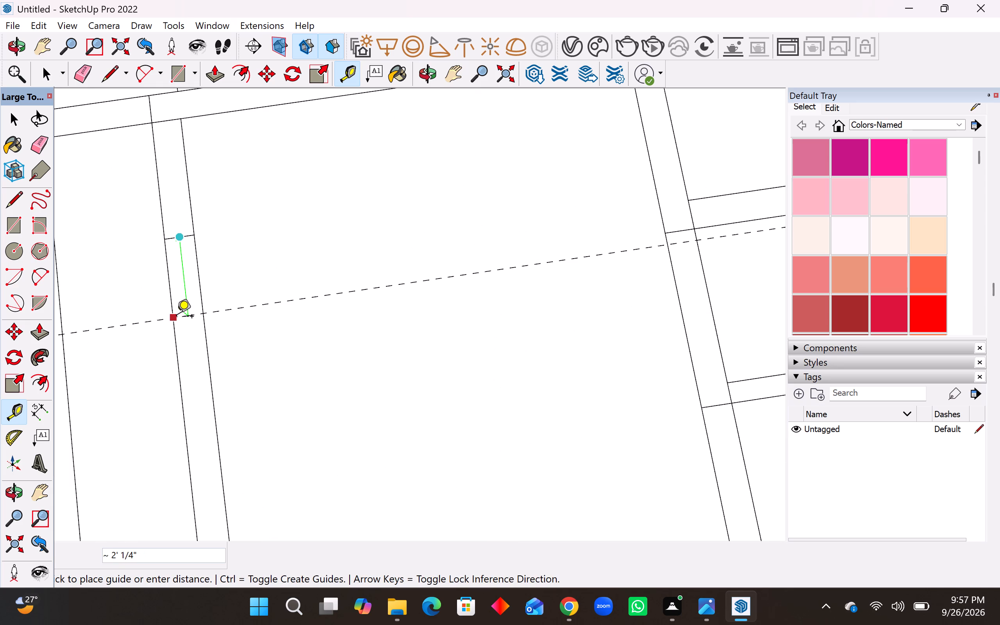
pyautogui.write("3'")
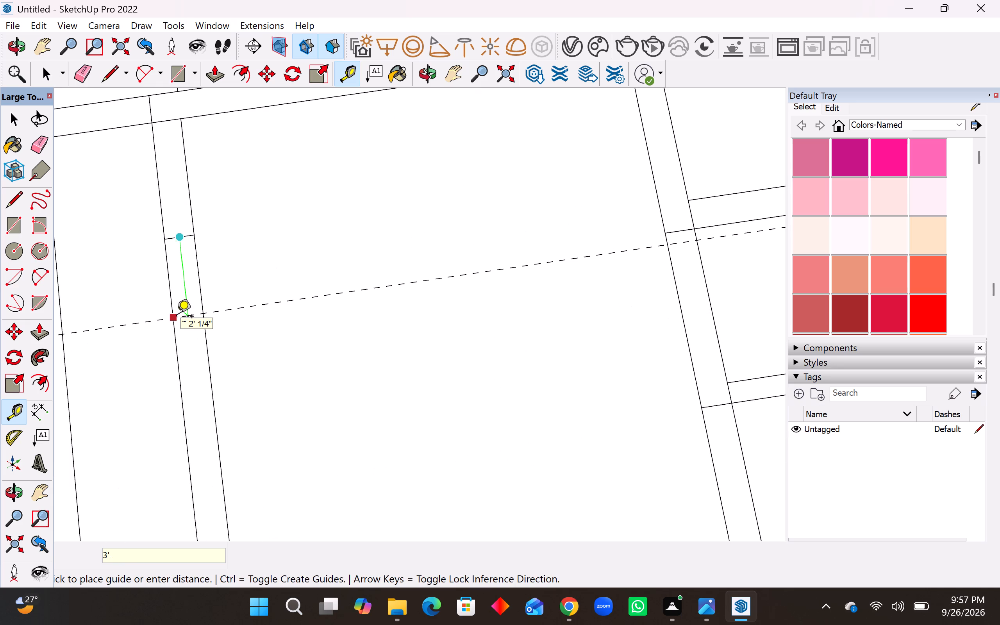
pyautogui.press('Return')
# Draw a 3' × 9" rectangle across the left wall between the guide and the 9" line.
pyautogui.scroll(-4, 255, 284)
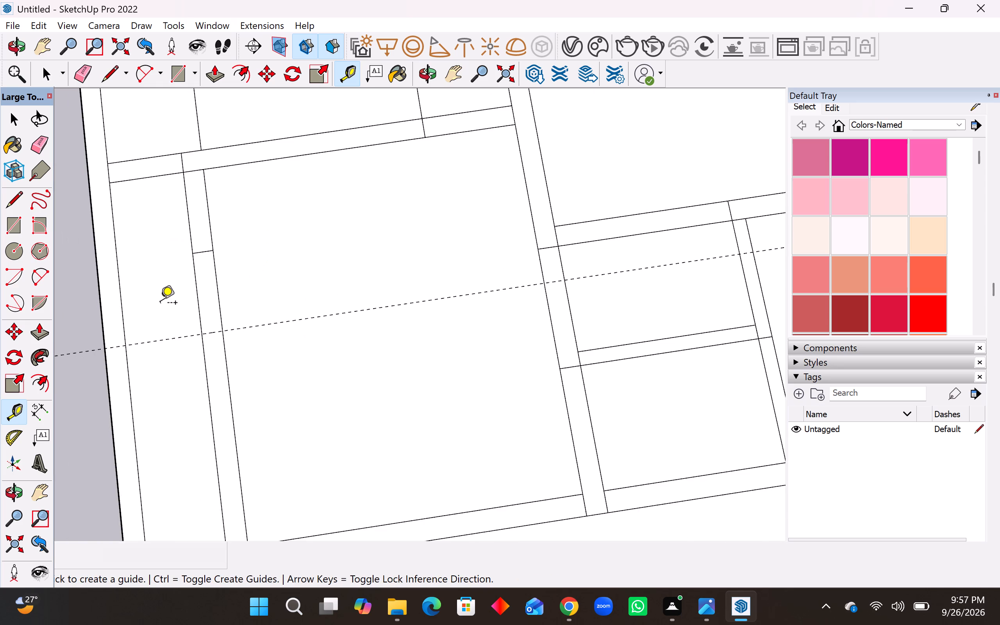
pyautogui.scroll(-4, 159, 304)
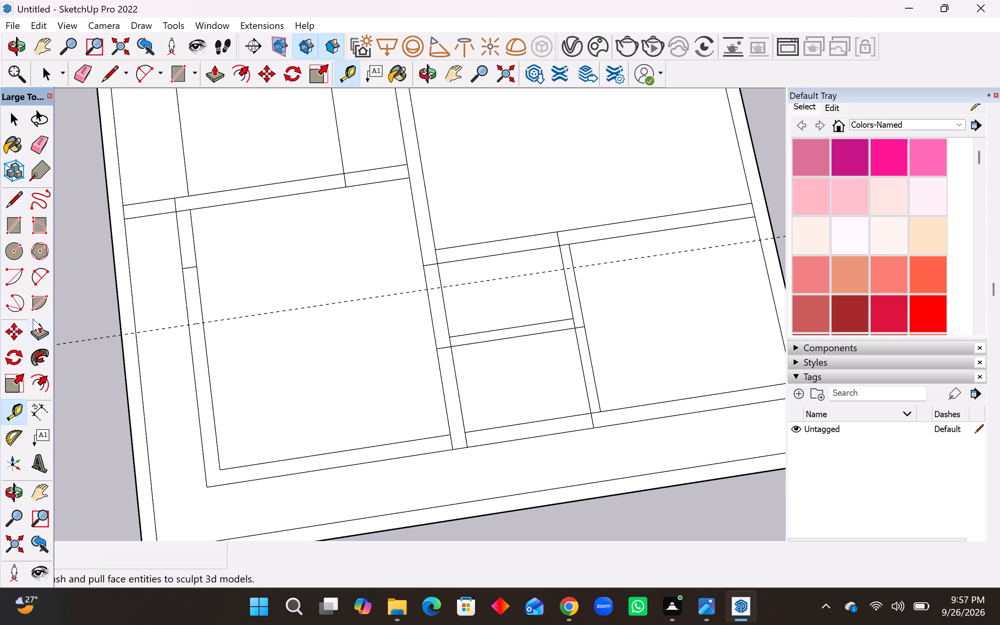
pyautogui.click(12, 225)
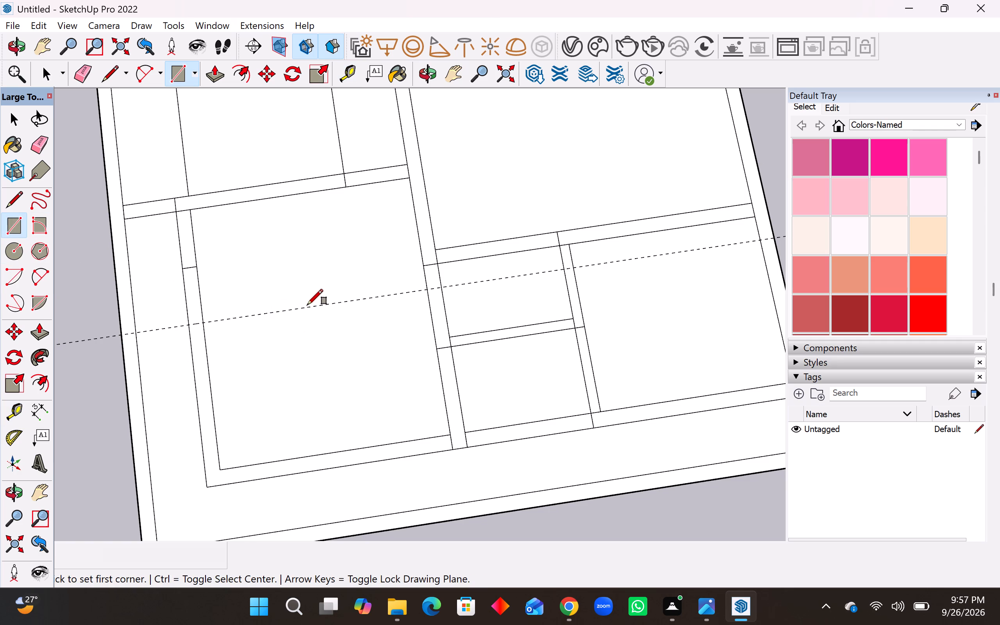
pyautogui.click(204, 321)
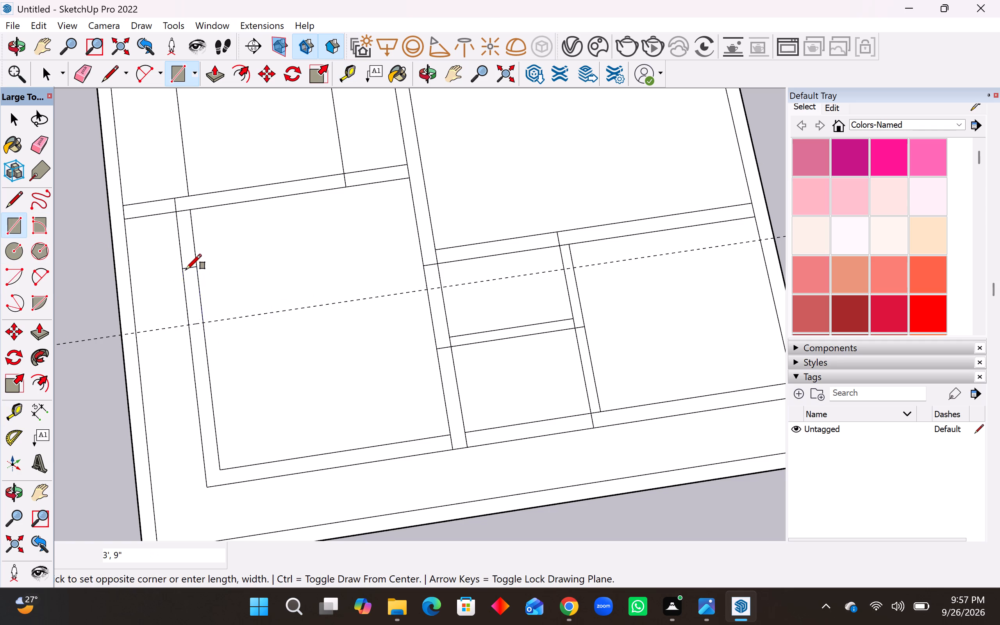
pyautogui.click(185, 270)
# Erase the rectangle's two long edges and the crosswise guide to open a 3' gap in the left wall.
pyautogui.scroll(-3, 162, 376)
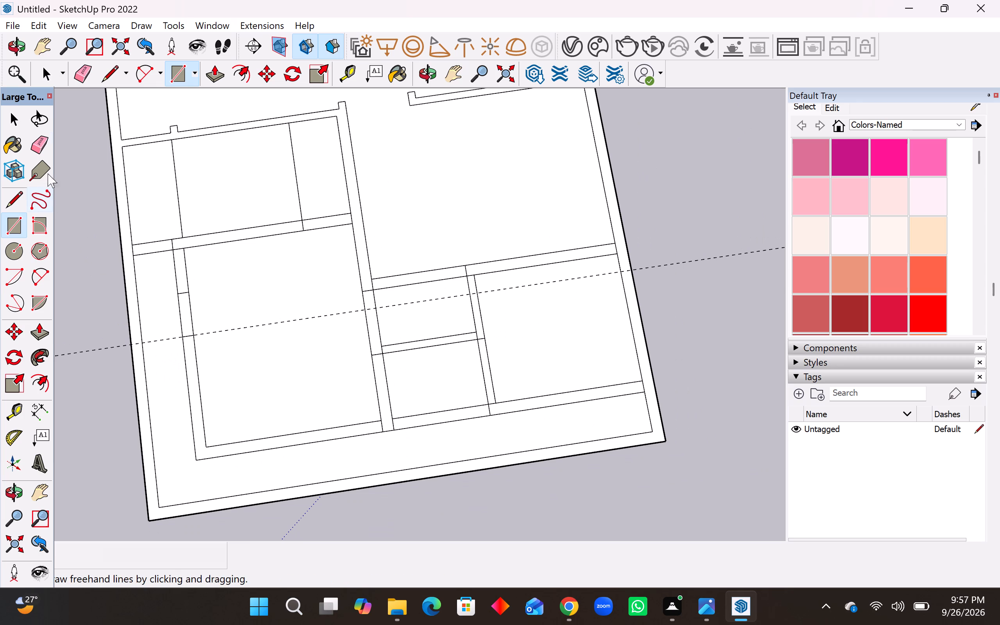
pyautogui.click(41, 145)
pyautogui.moveTo(177, 322); pyautogui.dragTo(208, 336)
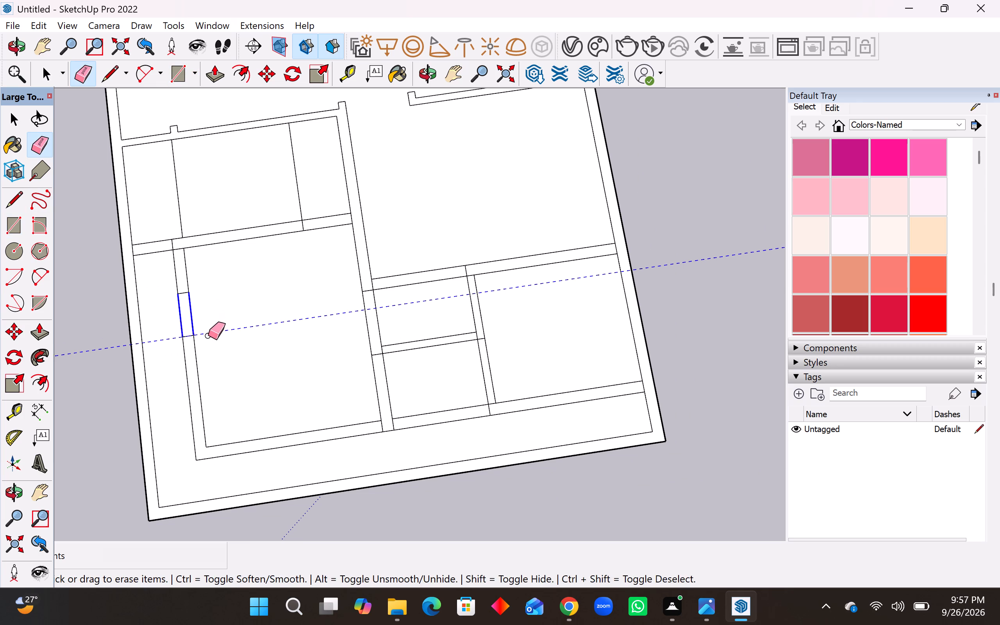
pyautogui.moveTo(208, 336); pyautogui.dragTo(210, 343)
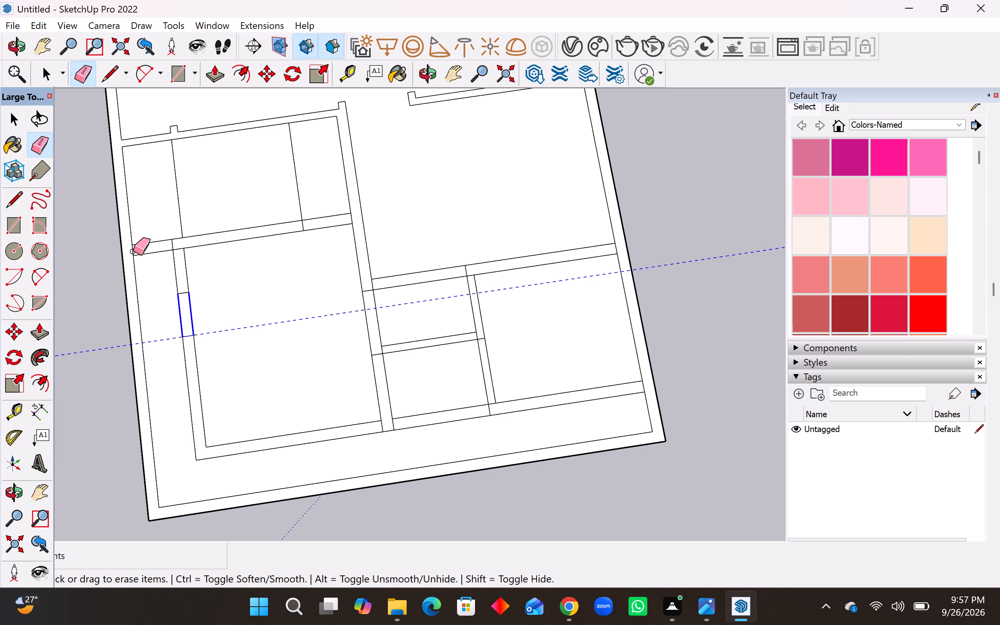
# Erase the stray edges crossing the crosswise wall above the lower-left room, at its wall junctions and below the partition line.
pyautogui.moveTo(133, 251); pyautogui.dragTo(179, 253)
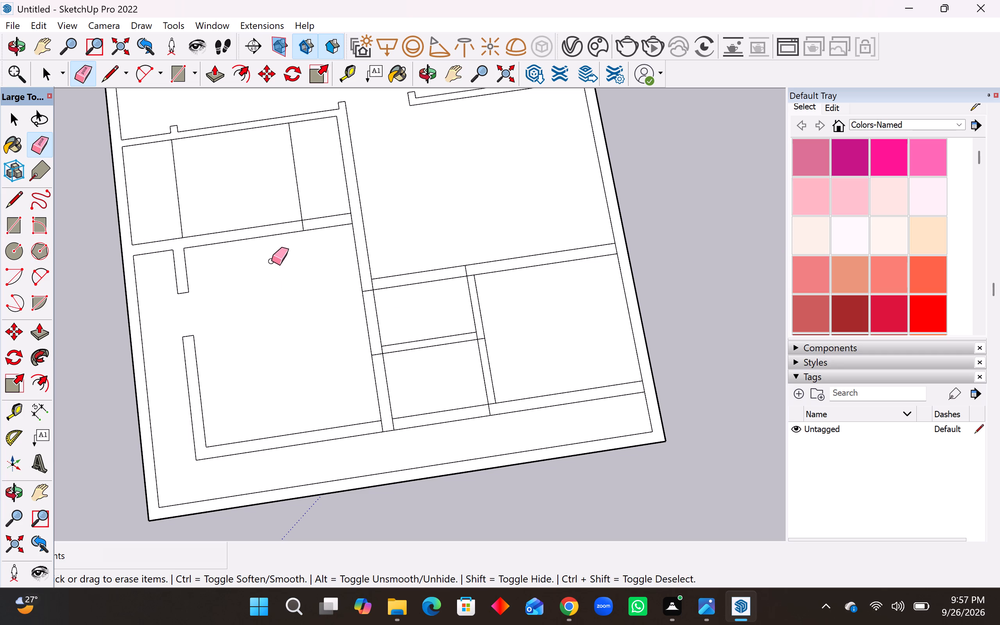
pyautogui.scroll(3, 289, 241)
pyautogui.moveTo(302, 222); pyautogui.dragTo(312, 217)
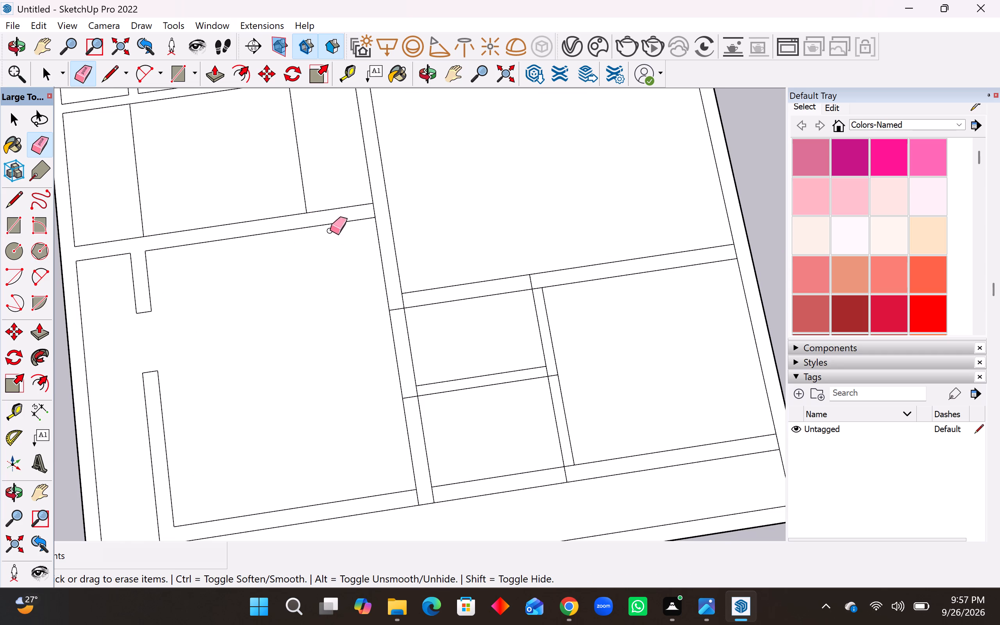
# Check the distance along the crosswise wall from the nearer partition line's lower end to the central wall.
pyautogui.scroll(-6, 319, 282)
pyautogui.scroll(1, 380, 254)
pyautogui.scroll(-1, 380, 254)
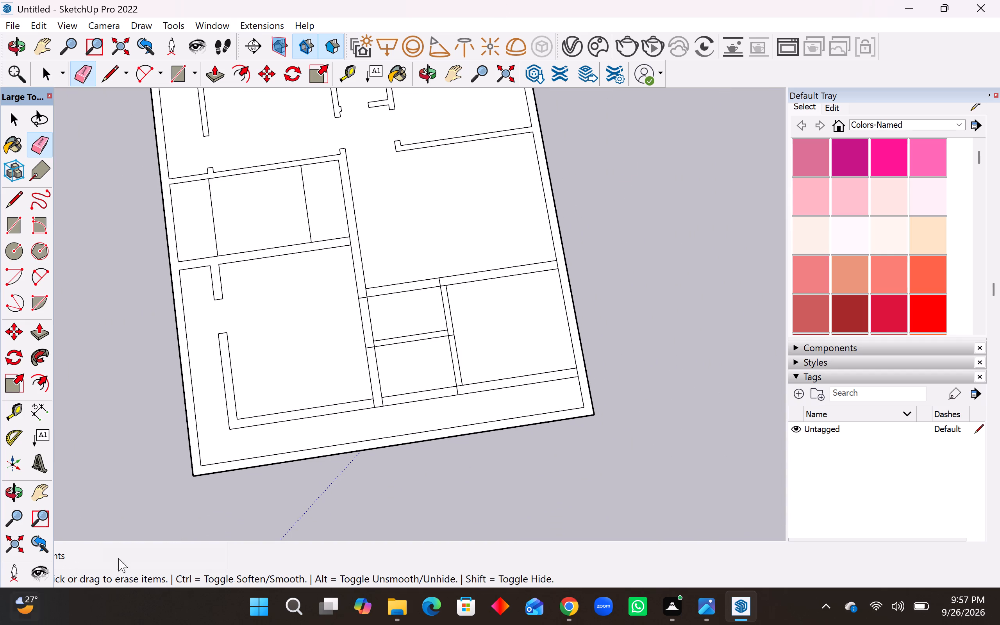
pyautogui.scroll(3, 348, 236)
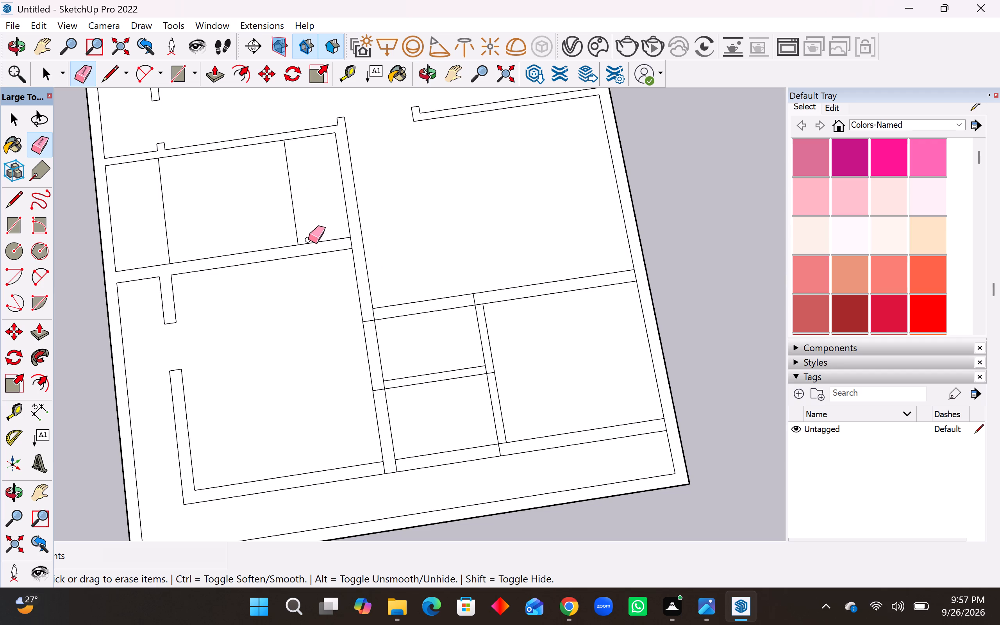
pyautogui.click(10, 198)
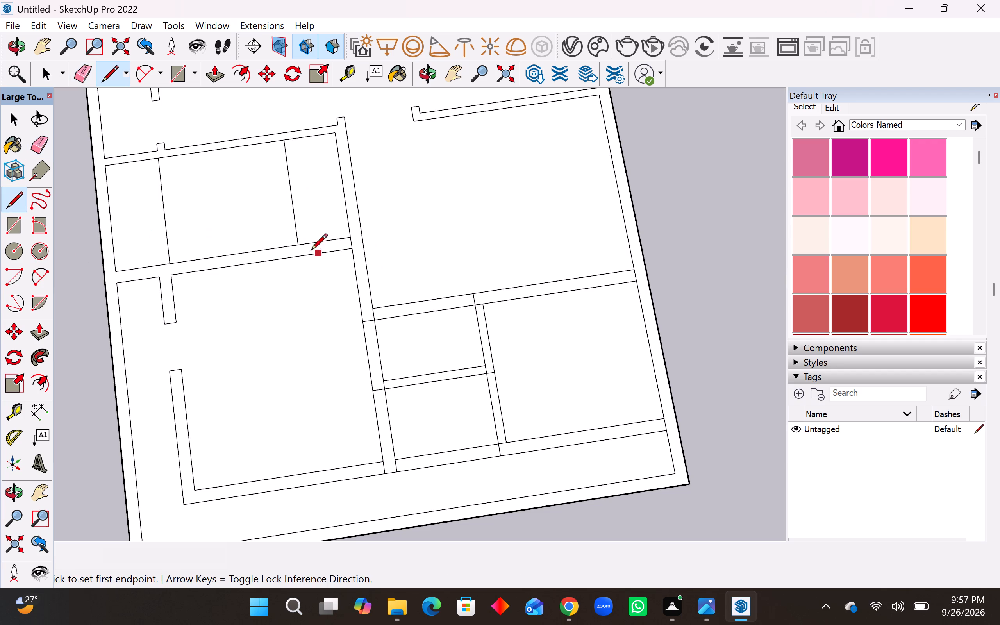
pyautogui.click(34, 405)
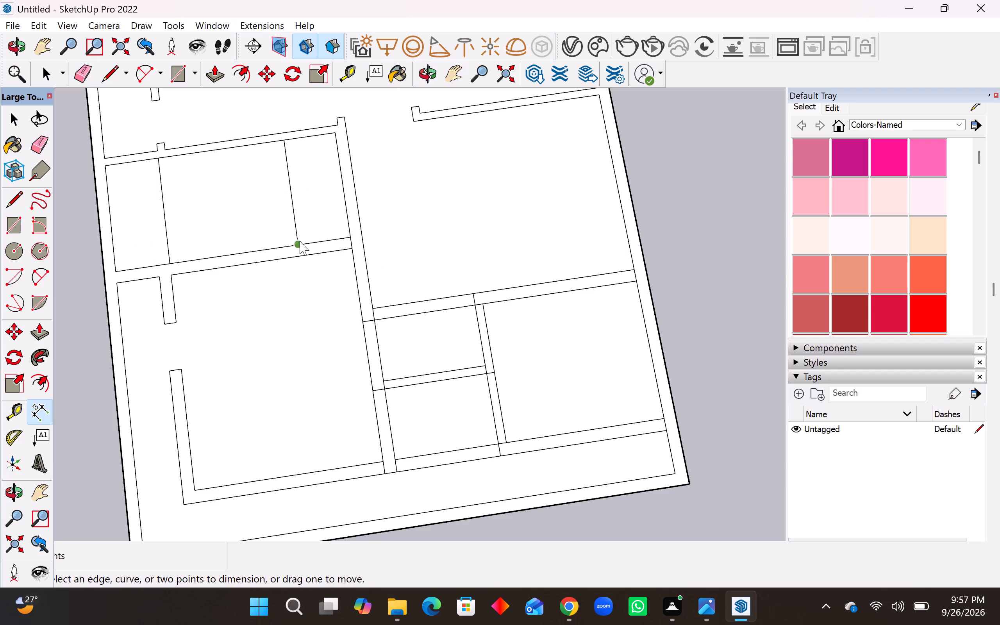
pyautogui.click(300, 241)
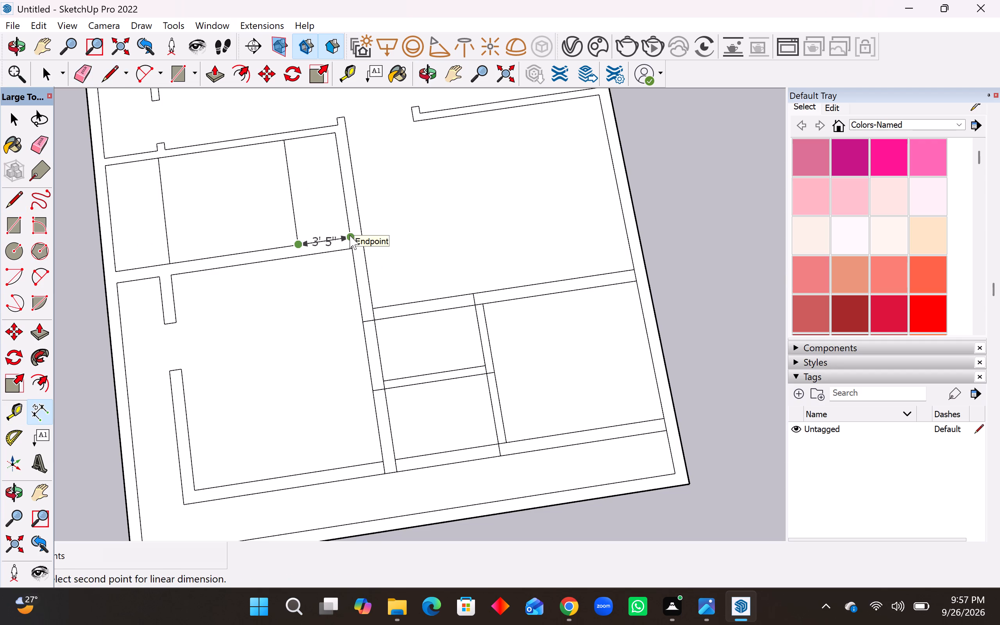
pyautogui.press('Escape')
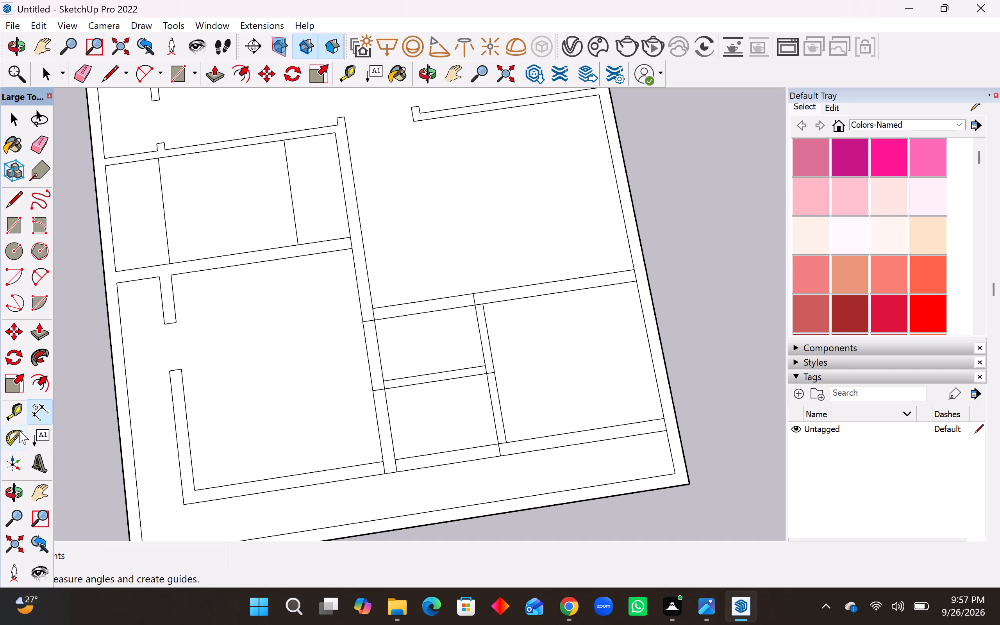
# Place a lengthwise guide 2" from the central wall's face toward the lower-left room, and another 3' beyond it.
pyautogui.click(19, 411)
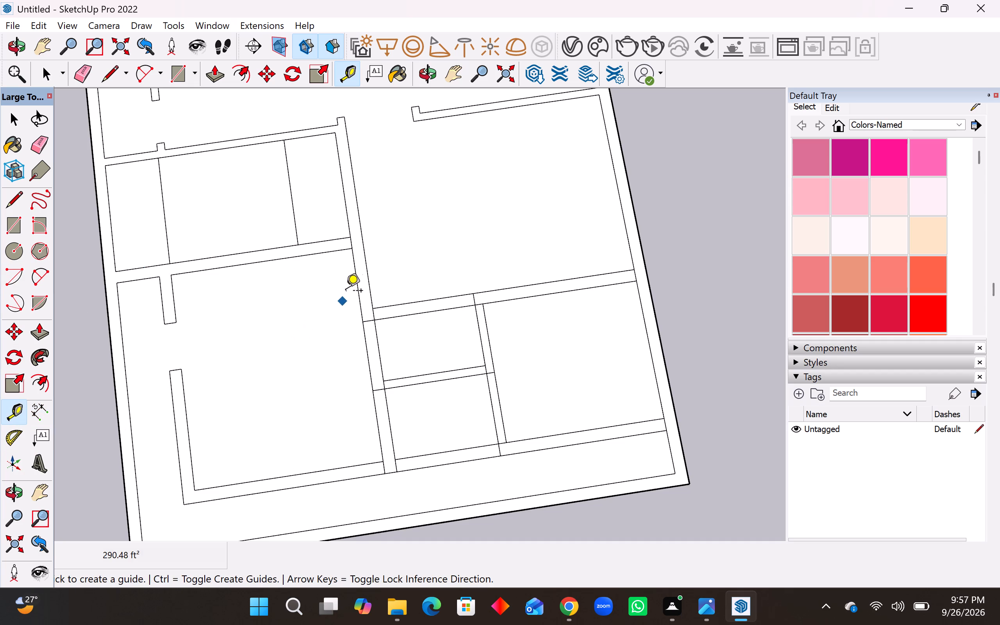
pyautogui.click(353, 279)
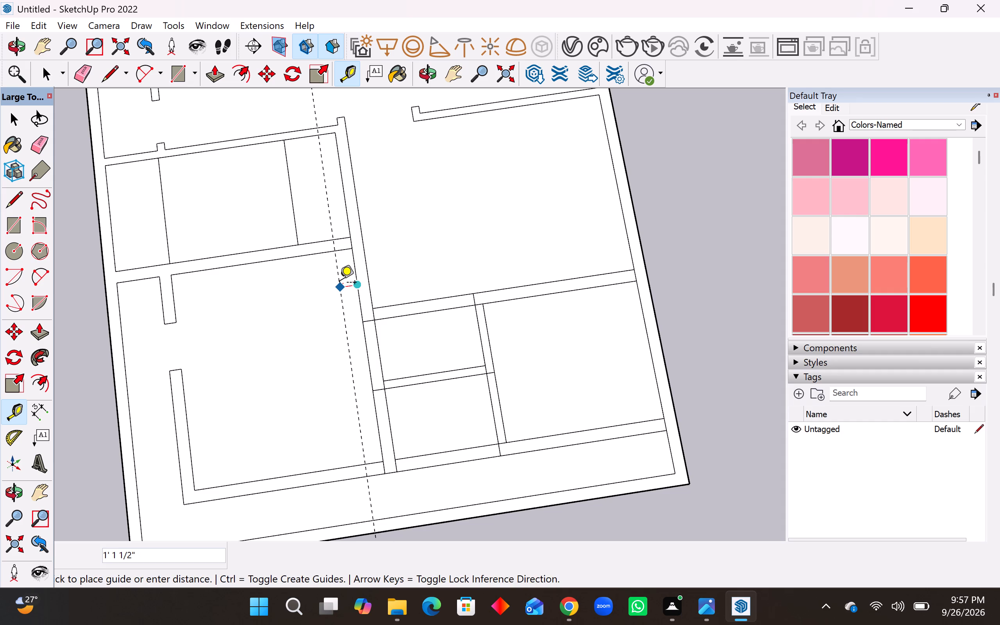
pyautogui.write('2"')
pyautogui.press('Return')
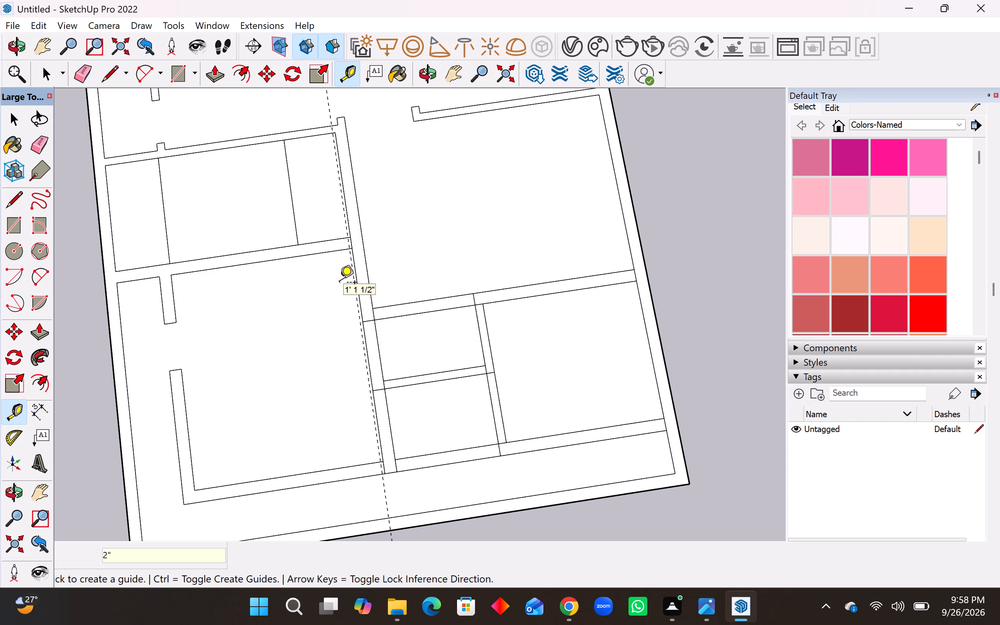
pyautogui.scroll(3, 310, 310)
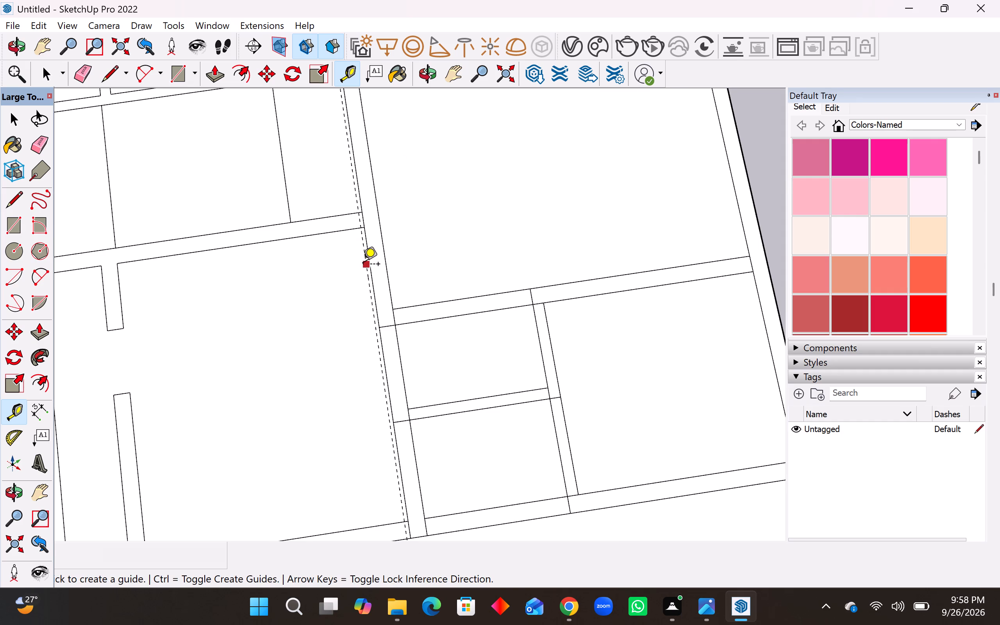
pyautogui.click(363, 265)
pyautogui.write("3'")
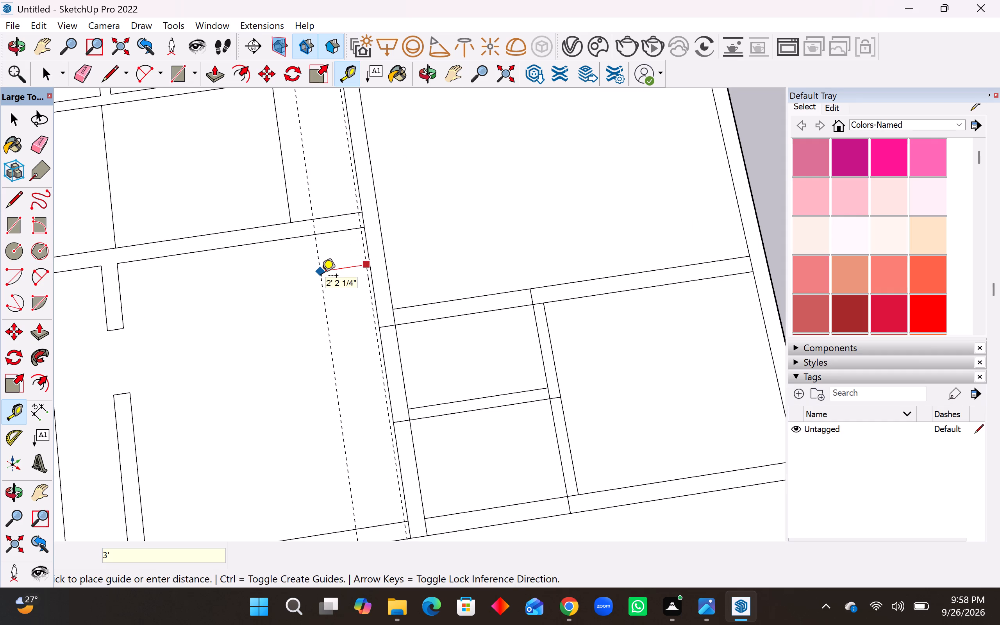
pyautogui.press('Return')
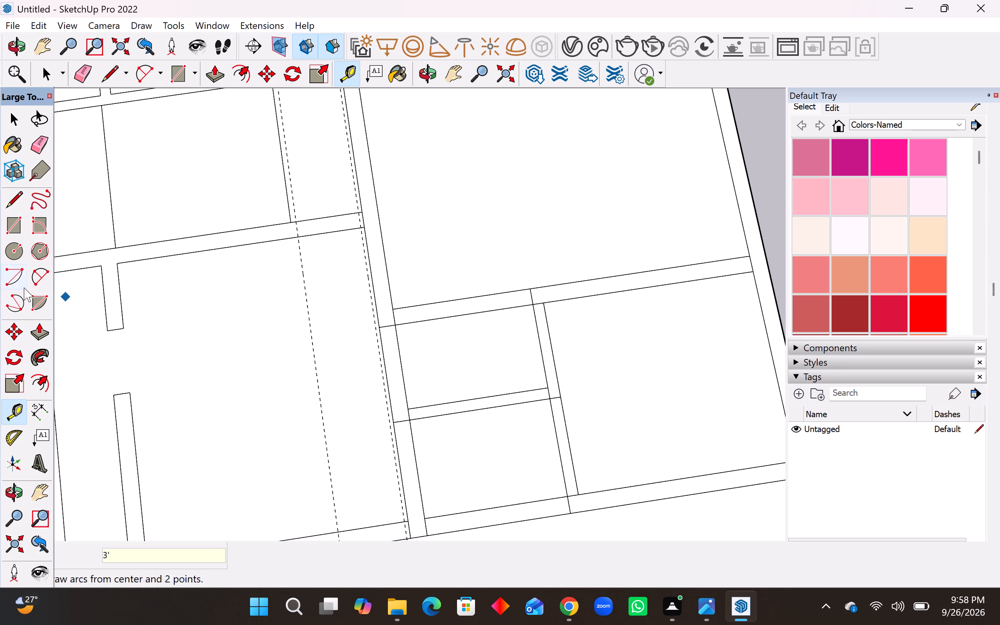
# Draw a 3' × 9" rectangle across the crosswise wall between the two lengthwise guides.
pyautogui.click(10, 227)
pyautogui.scroll(4, 349, 245)
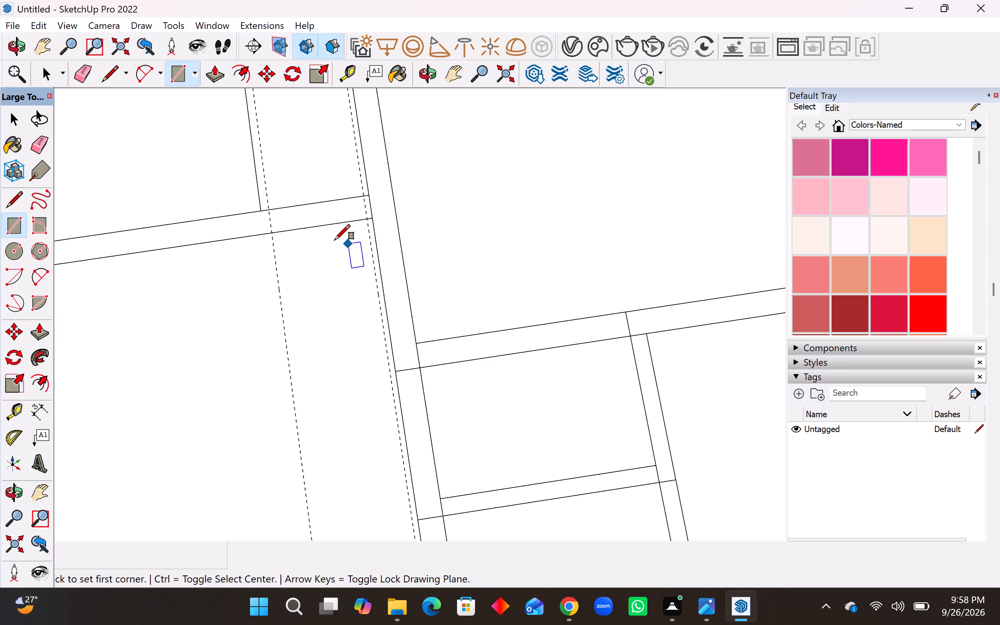
pyautogui.click(273, 232)
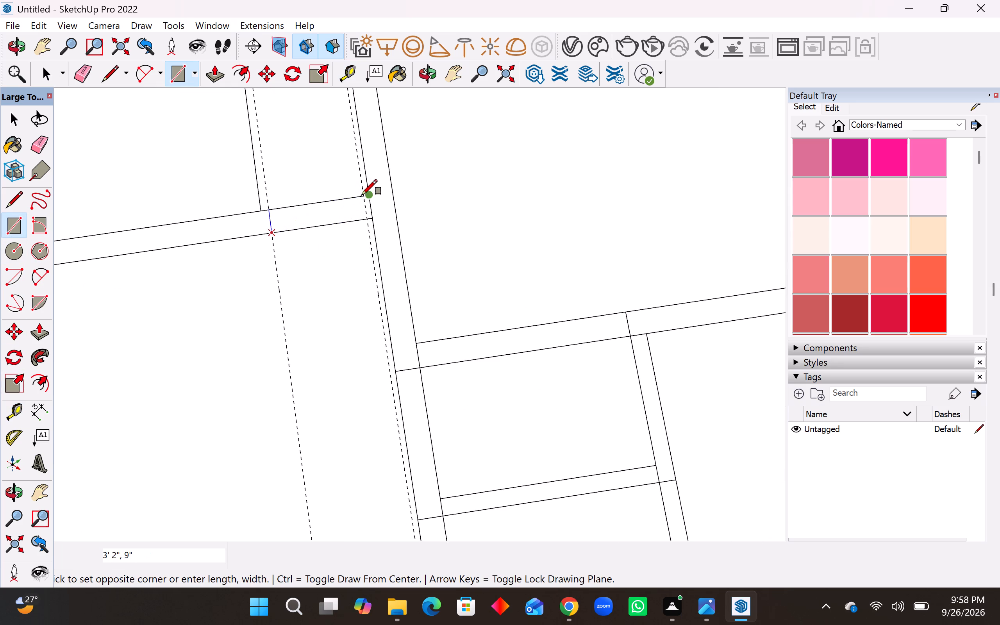
pyautogui.scroll(4, 361, 198)
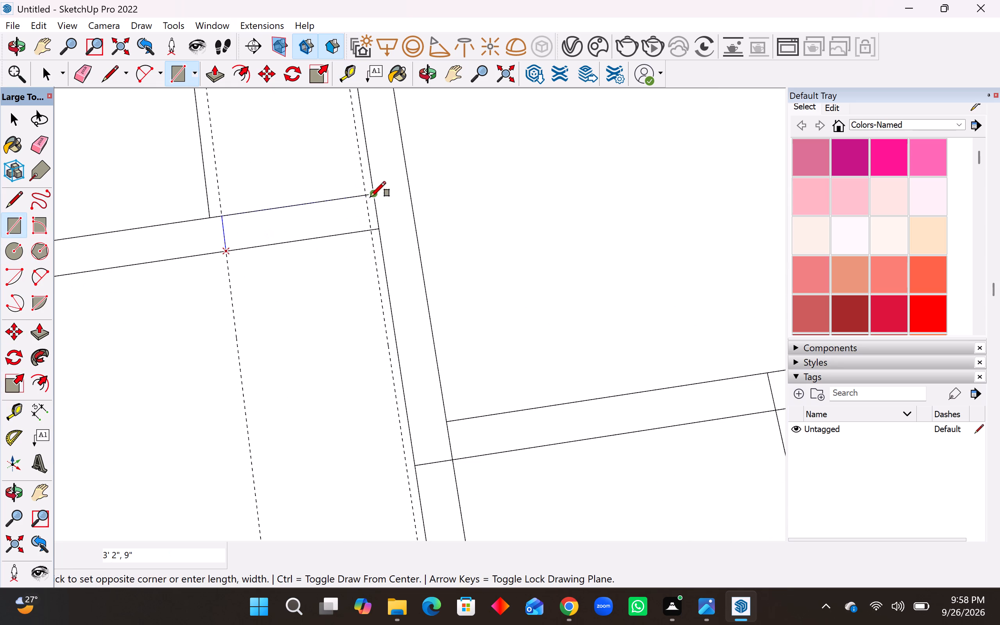
pyautogui.click(363, 196)
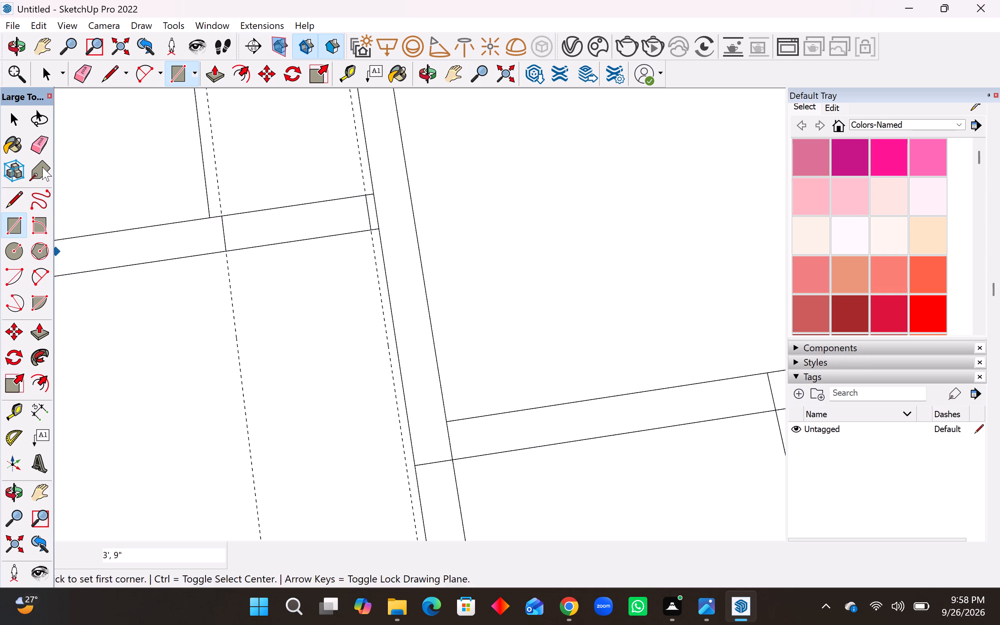
# Erase the rectangle's long edges, both guides and the short edge between the 2" stub and the central wall.
pyautogui.click(42, 150)
pyautogui.moveTo(224, 283); pyautogui.dragTo(296, 201)
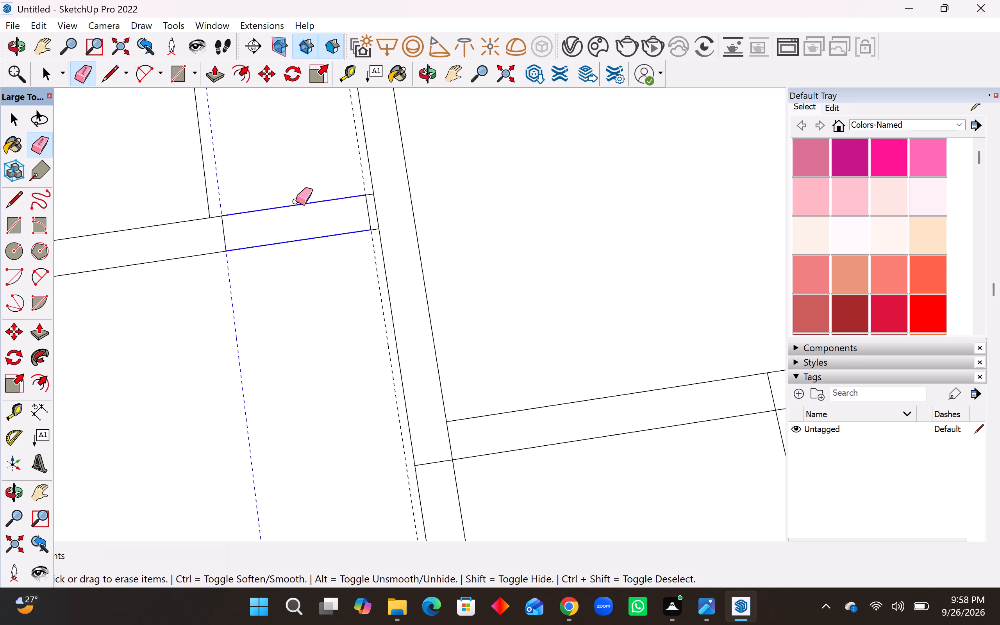
pyautogui.moveTo(296, 201); pyautogui.dragTo(379, 278)
pyautogui.scroll(-11, 285, 307)
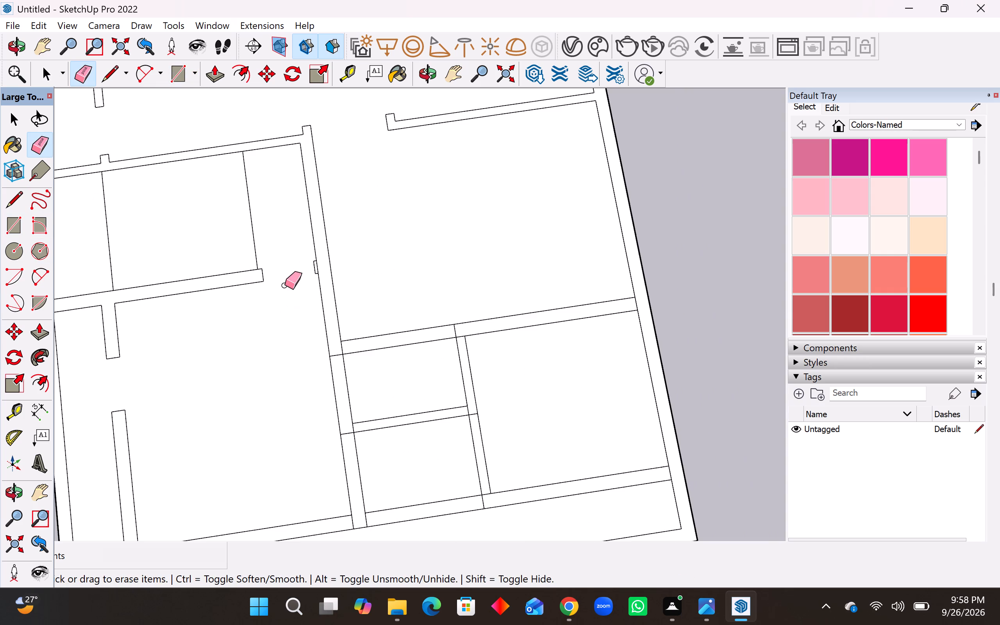
pyautogui.scroll(5, 318, 275)
pyautogui.moveTo(316, 265); pyautogui.dragTo(325, 264)
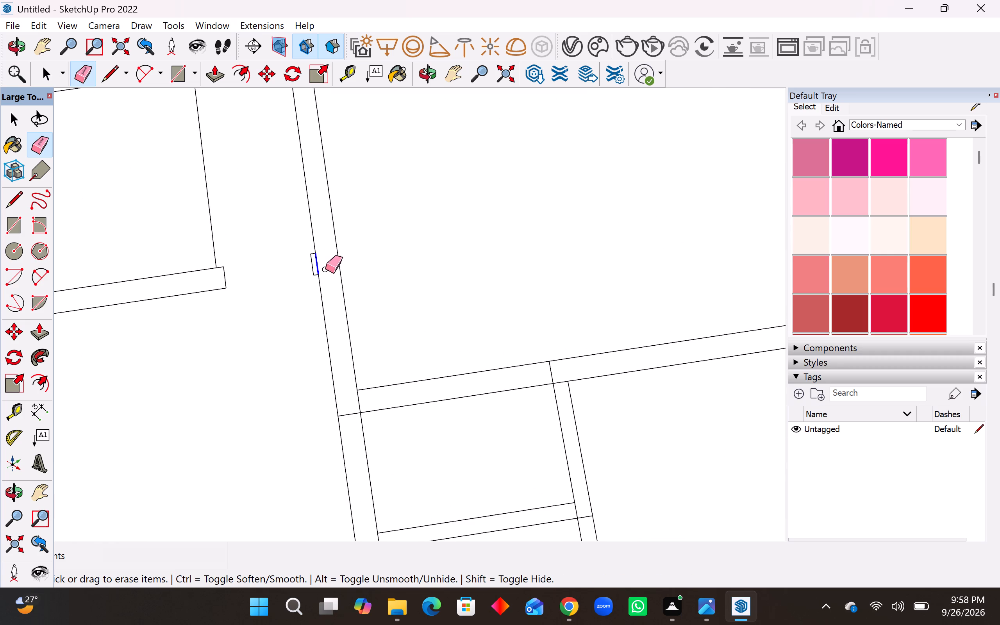
# Place a crosswise guide 6" below the upper-right room's lower wall, toward the middle-right room, and another 4' beyond it.
pyautogui.scroll(-9, 312, 377)
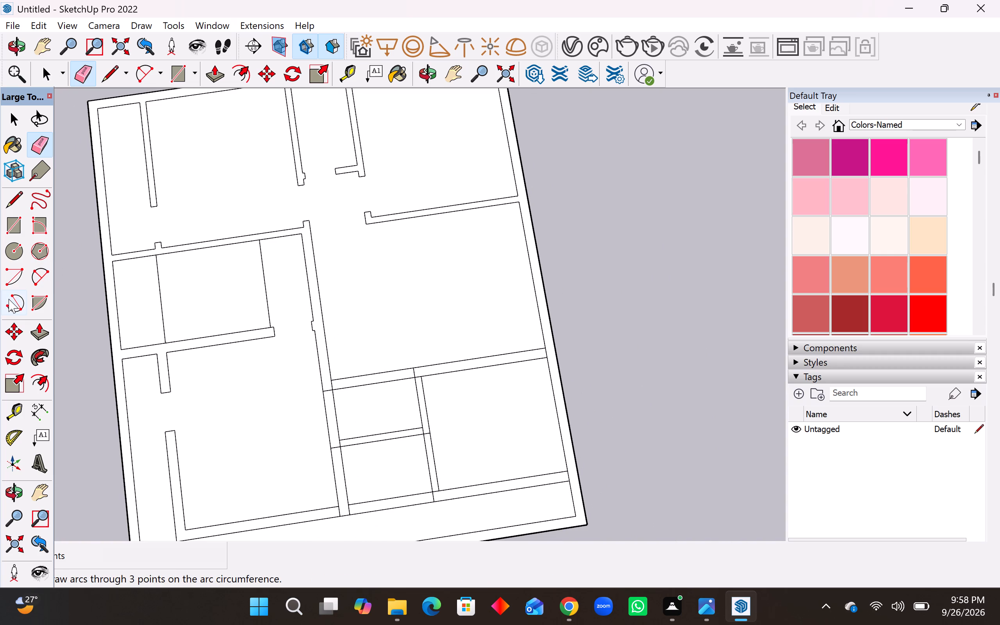
pyautogui.click(13, 414)
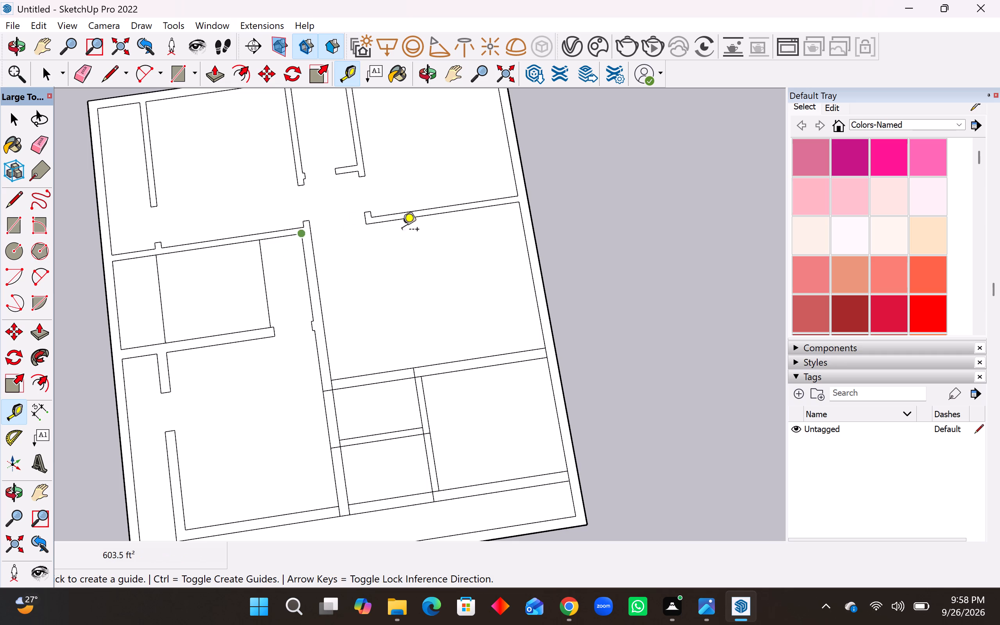
pyautogui.click(411, 221)
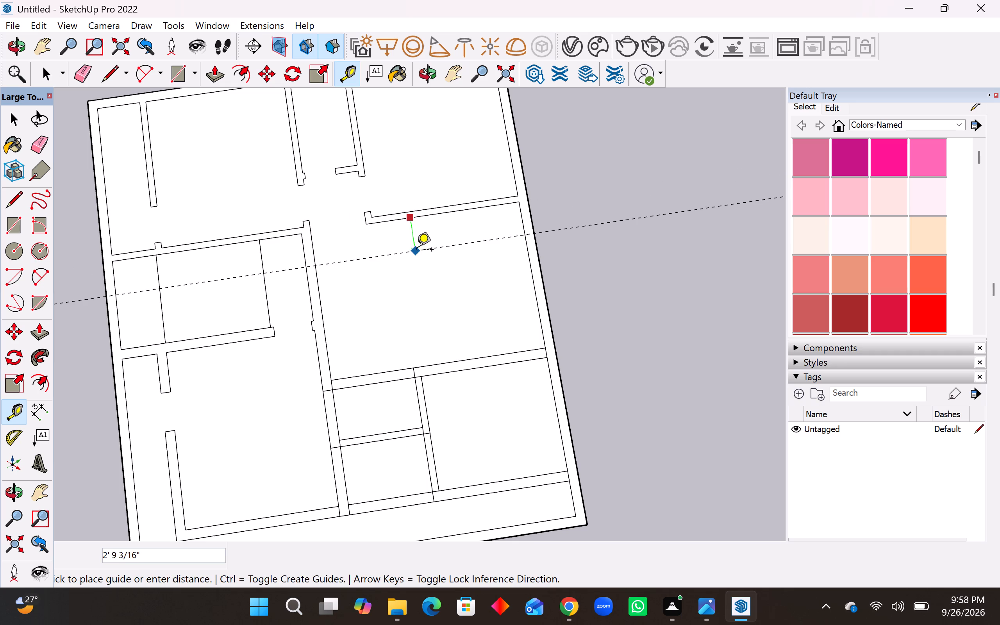
pyautogui.press('6')
pyautogui.hotkey('shift', '"')
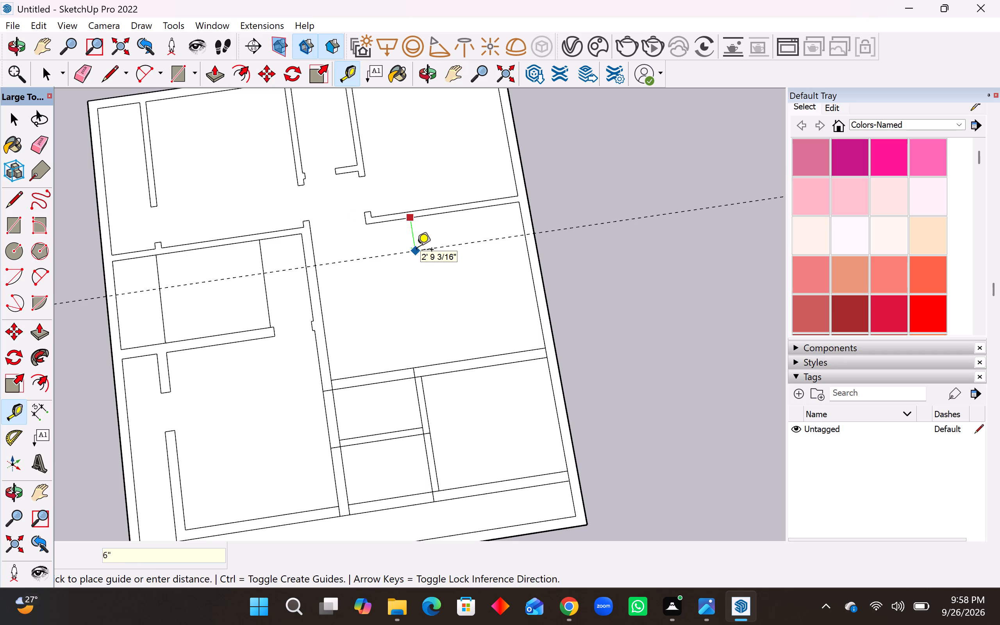
pyautogui.press('Return')
pyautogui.click(348, 237)
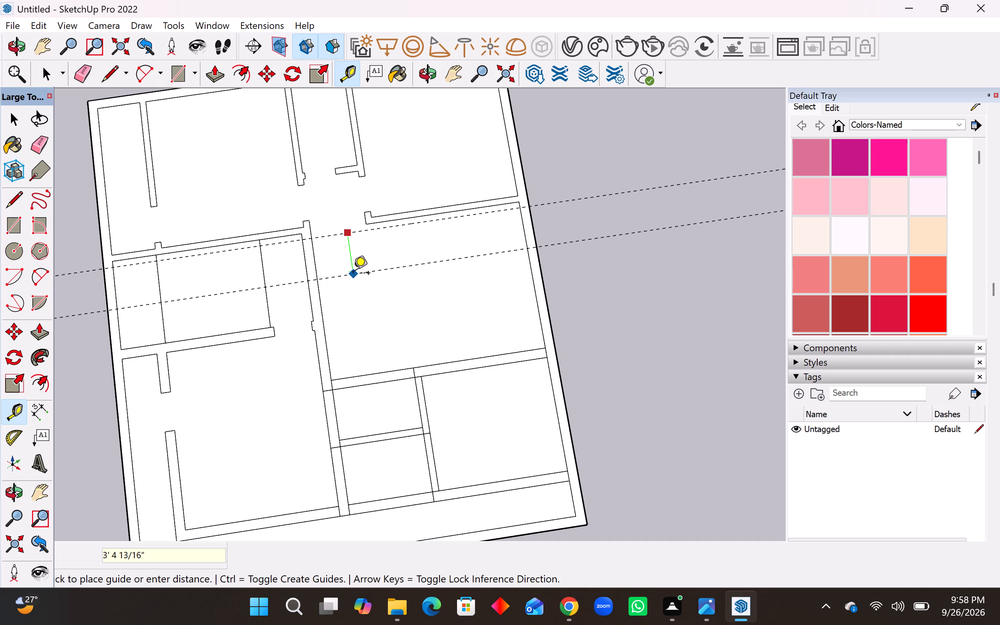
pyautogui.write("4'")
pyautogui.press('Return')
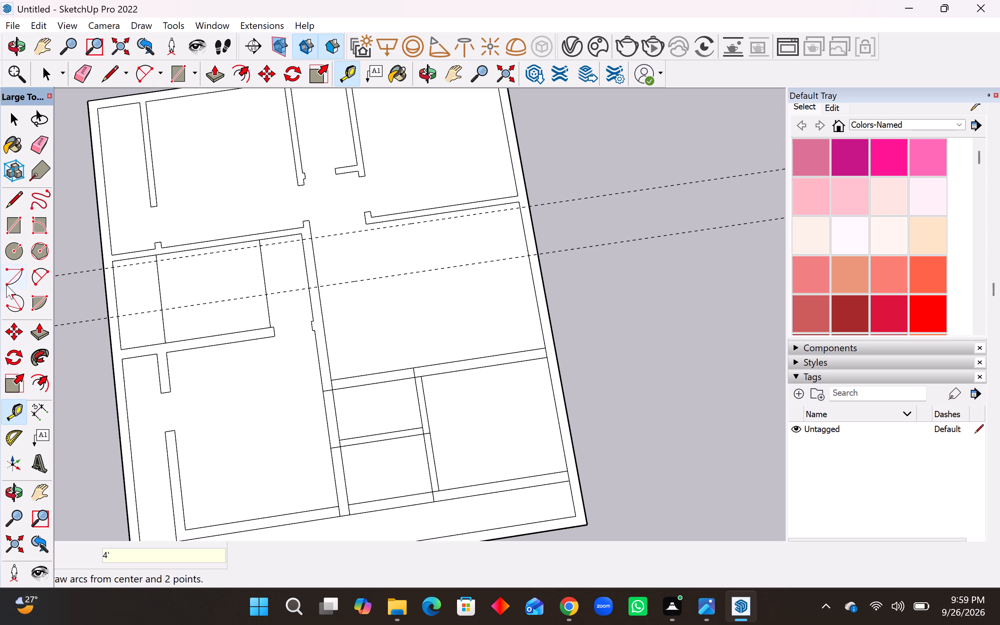
# Cut a 4' × 9" rectangular opening through the central lengthwise wall between the two crosswise guides, erasing its long edges and the guides.
pyautogui.click(9, 229)
pyautogui.scroll(4, 237, 308)
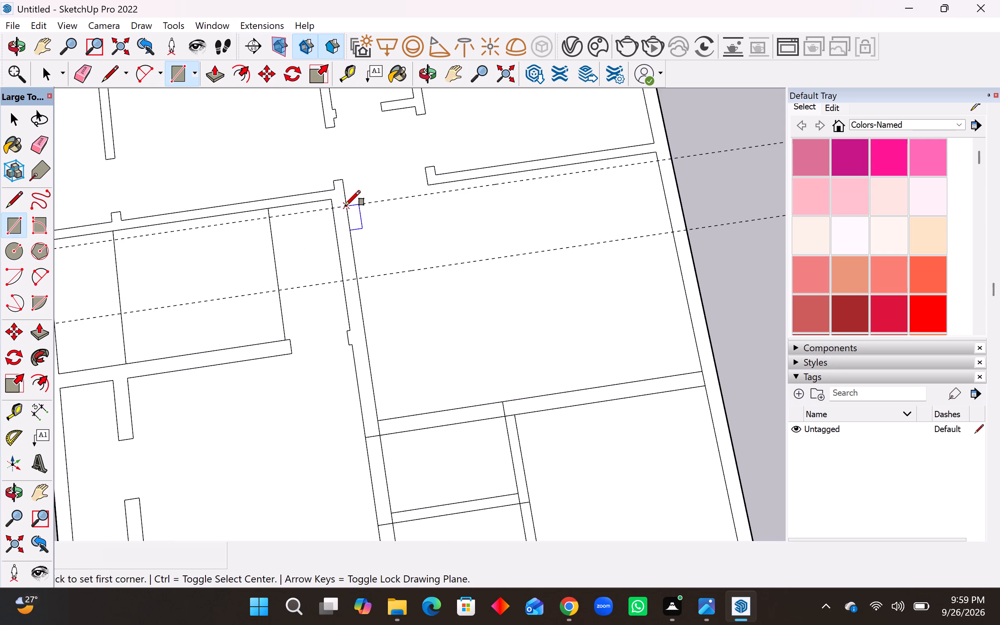
pyautogui.click(347, 206)
pyautogui.click(343, 280)
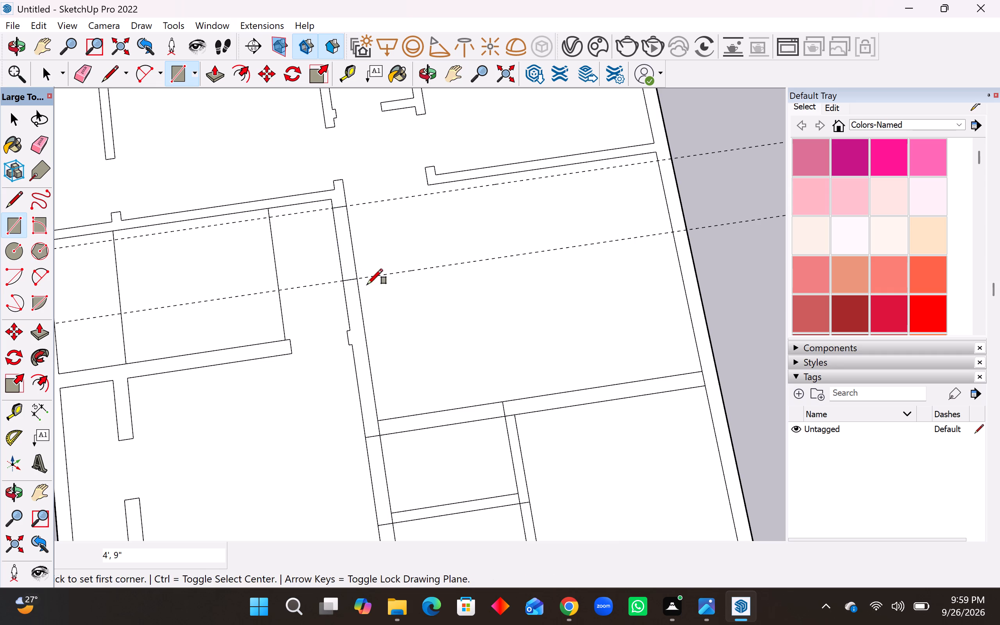
pyautogui.click(43, 138)
pyautogui.moveTo(337, 252); pyautogui.dragTo(379, 195)
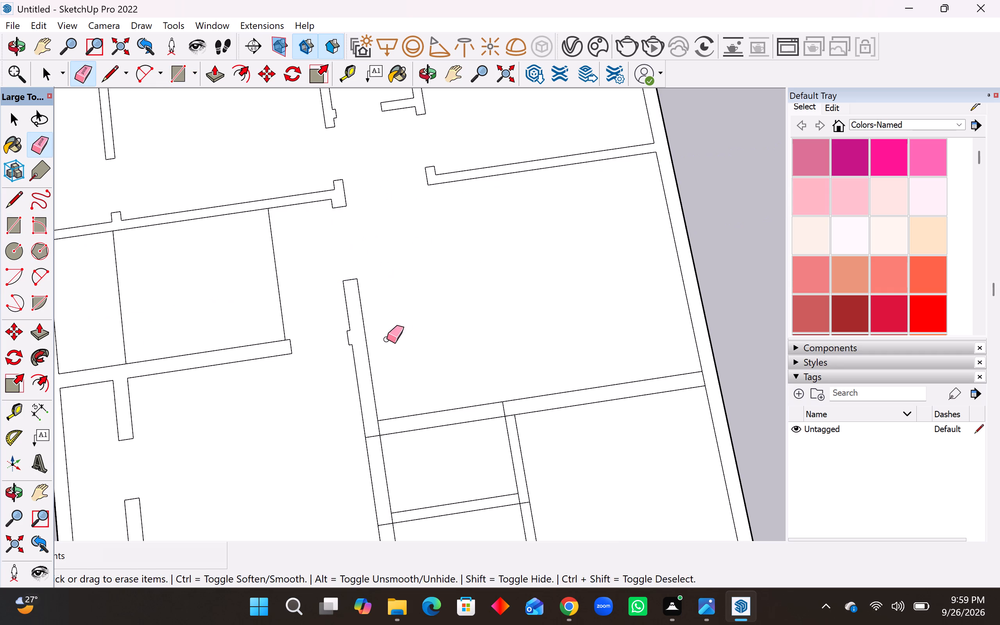
# Place a lengthwise guide 2" from the small rooms' partition face toward the lower-right room, and another 3' beyond it.
pyautogui.scroll(-5, 377, 350)
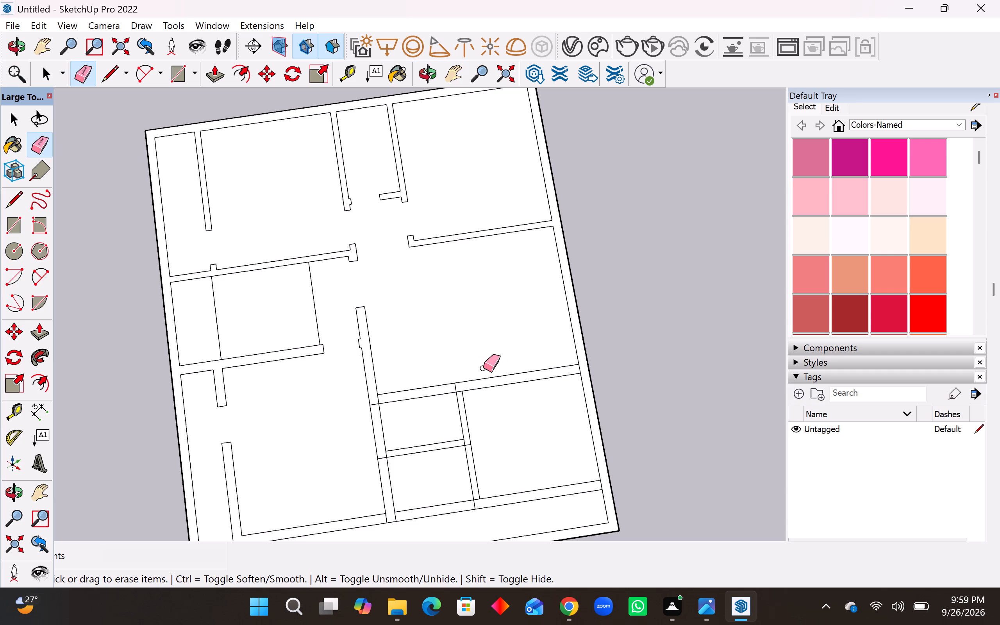
pyautogui.scroll(2, 370, 437)
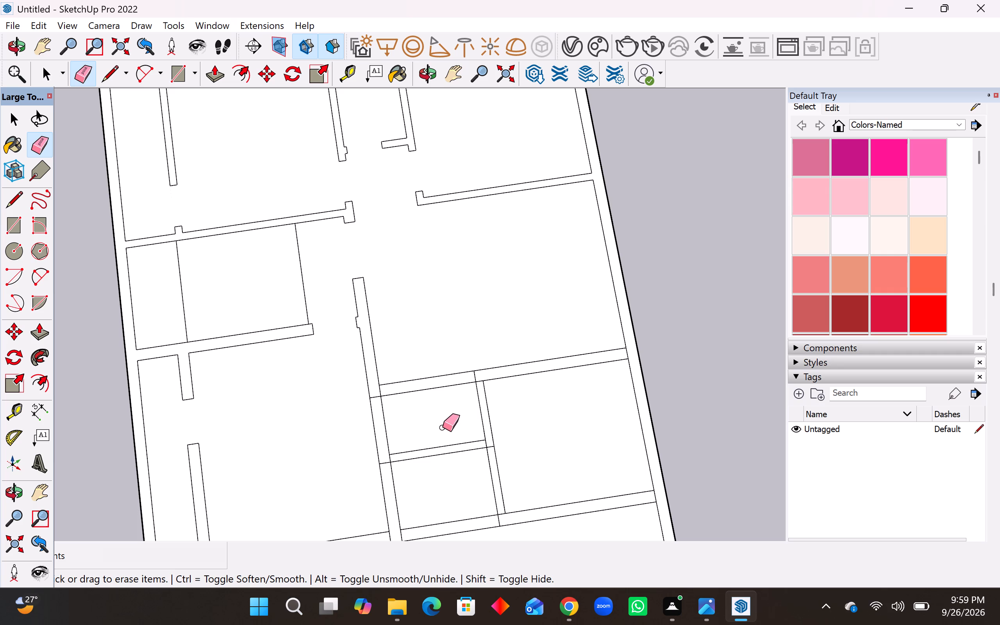
pyautogui.scroll(-4, 461, 421)
pyautogui.scroll(4, 506, 527)
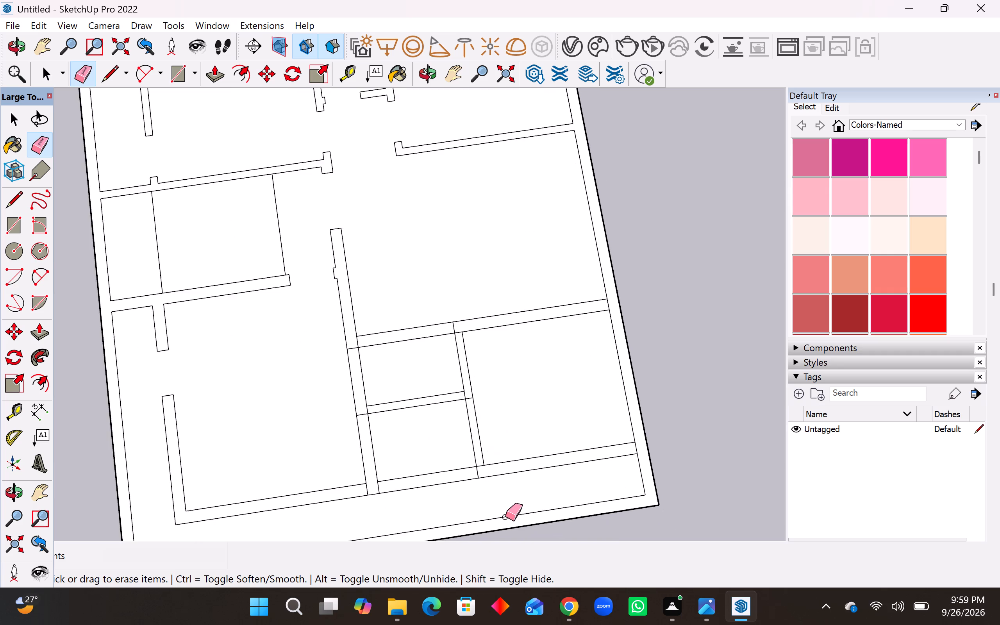
pyautogui.scroll(1, 506, 516)
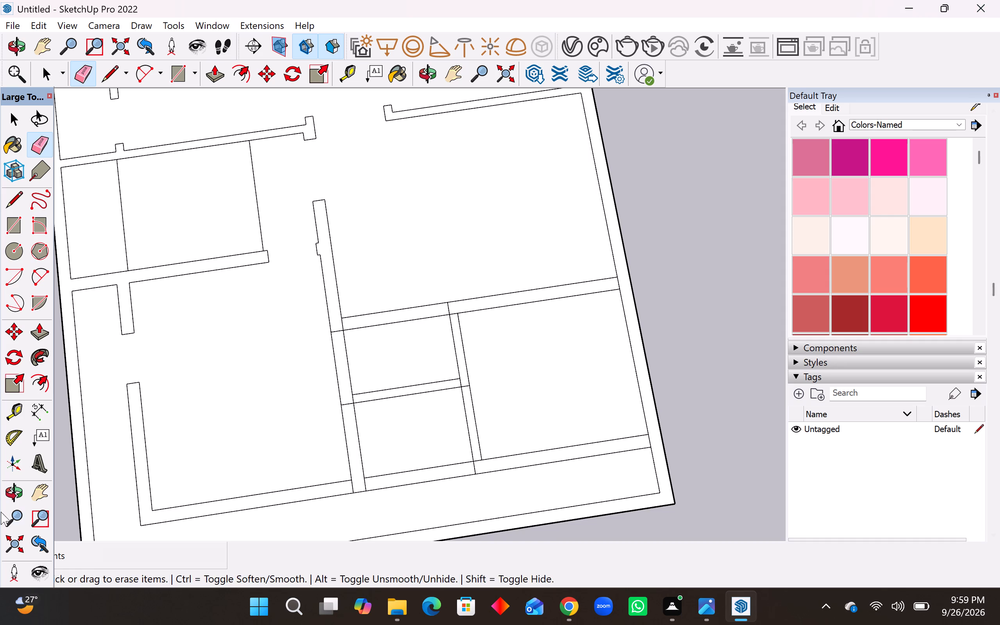
pyautogui.click(17, 407)
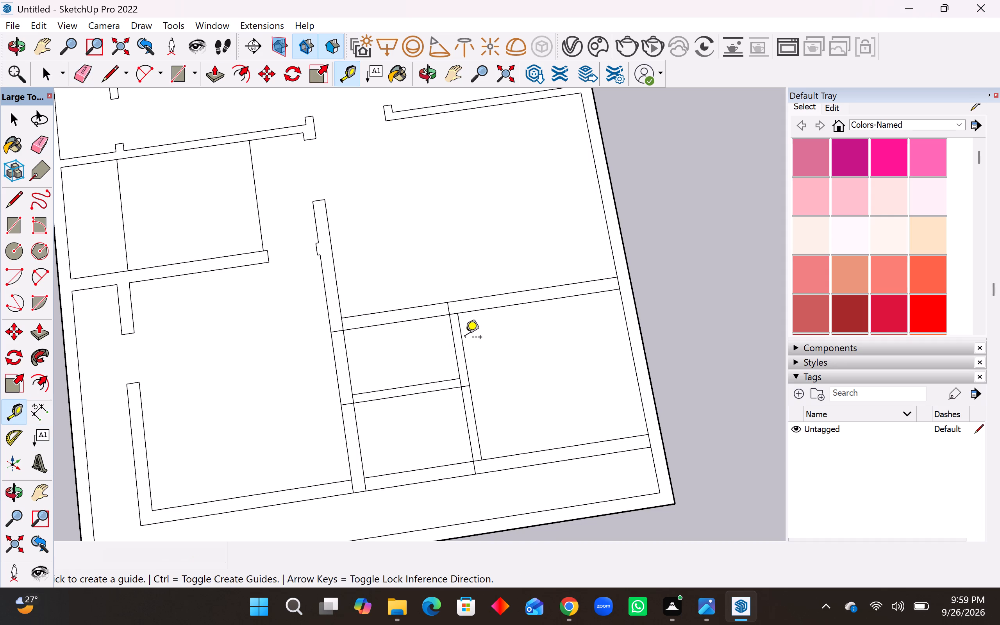
pyautogui.click(464, 347)
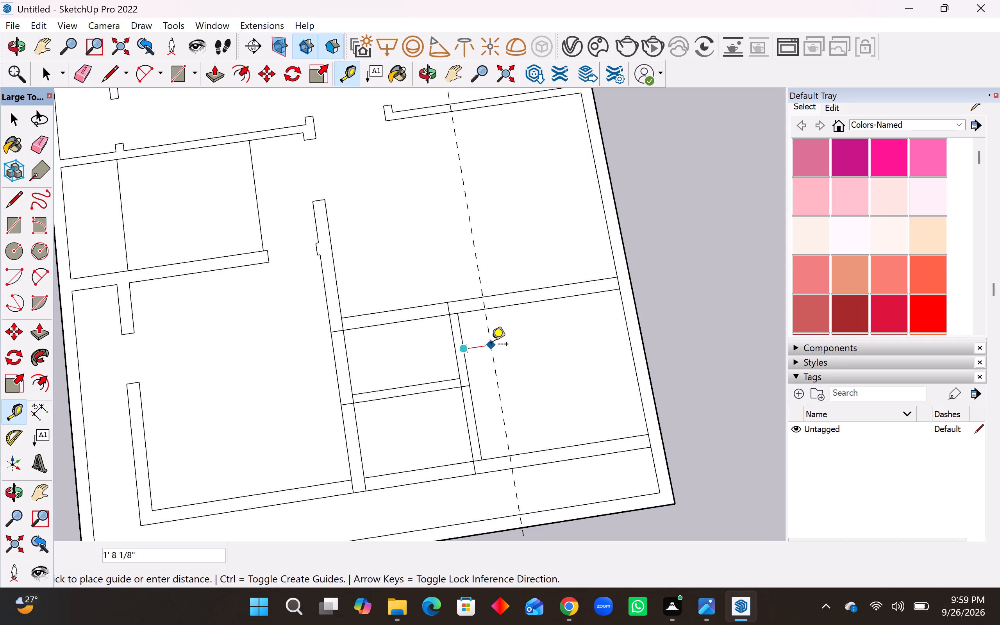
pyautogui.press('2')
pyautogui.hotkey('shift', '"')
pyautogui.press('Return')
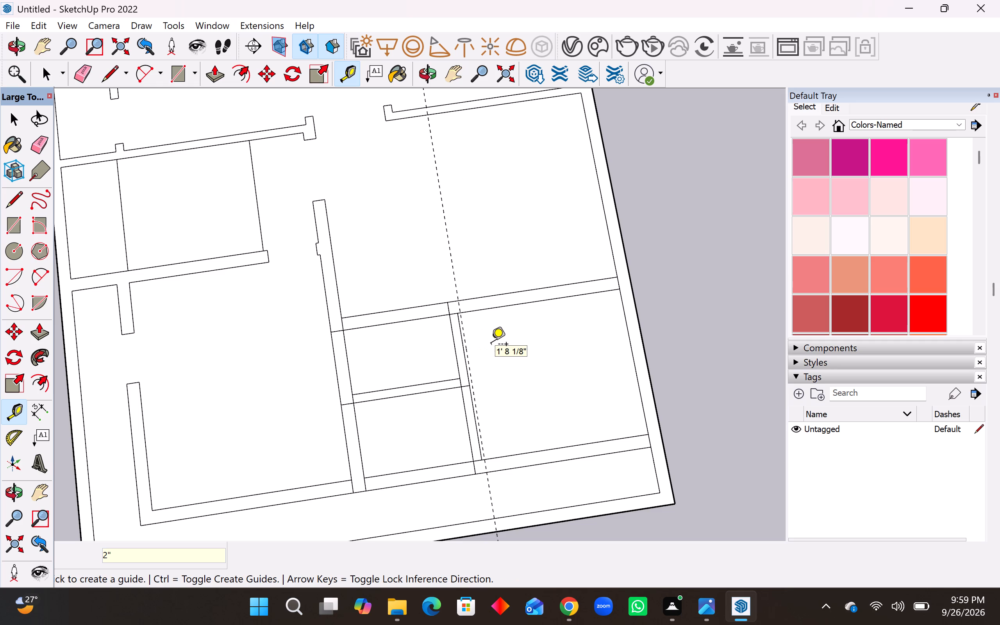
pyautogui.click(454, 261)
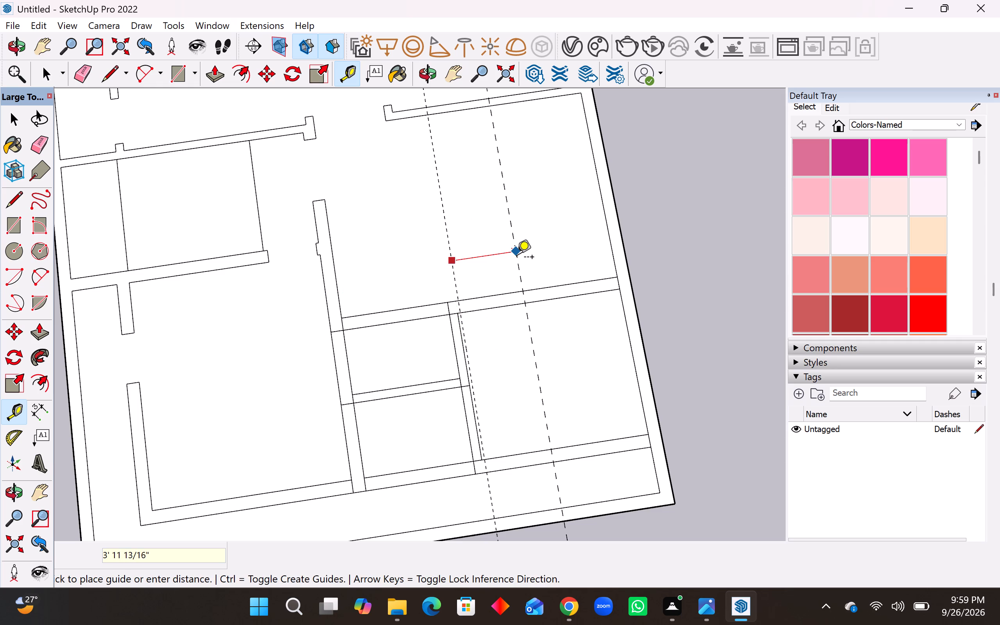
pyautogui.write("3'")
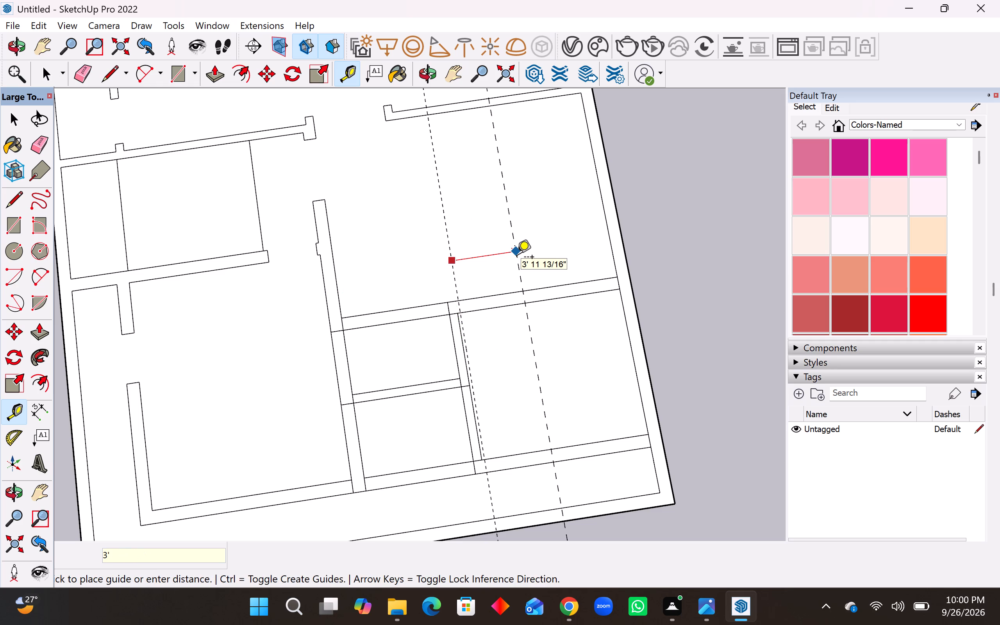
pyautogui.press('Return')
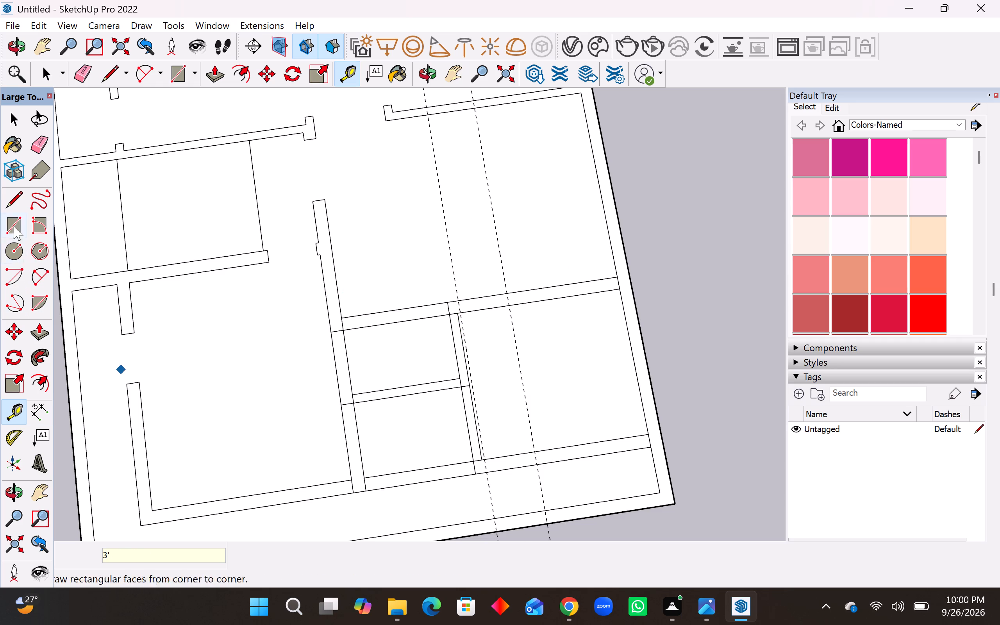
# Cut a 3' × 9" rectangular opening through the lower-right room's upper wall between the lengthwise guides, erasing its long edges and the guides.
pyautogui.click(12, 219)
pyautogui.scroll(5, 491, 358)
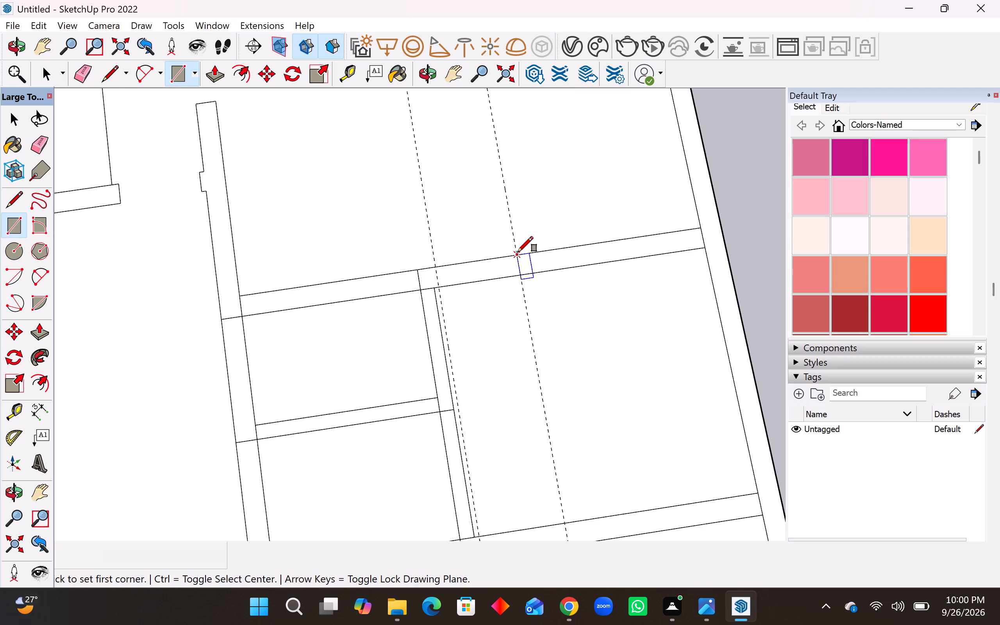
pyautogui.click(518, 252)
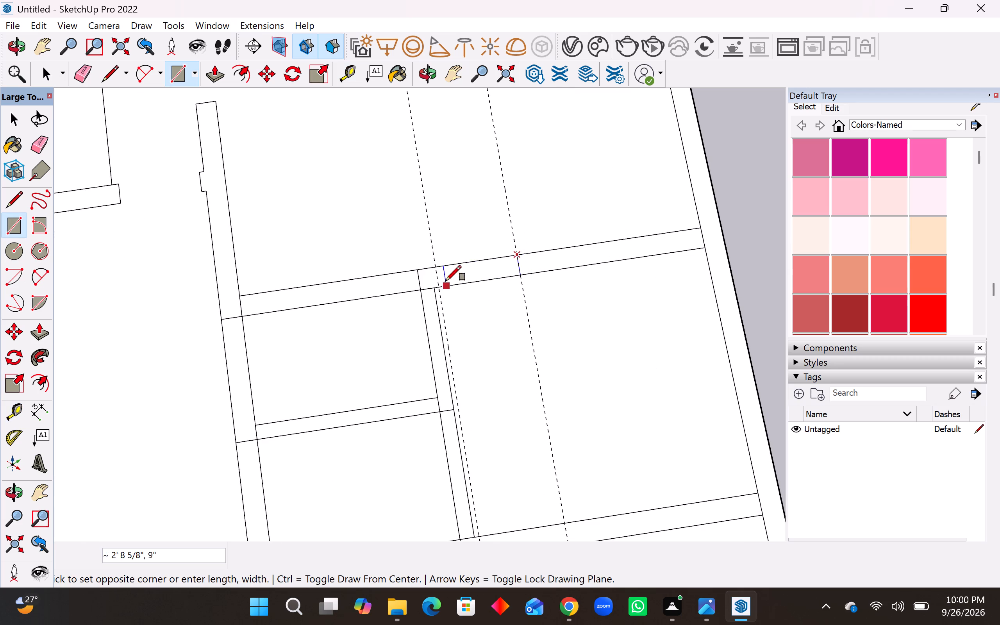
pyautogui.scroll(6, 441, 293)
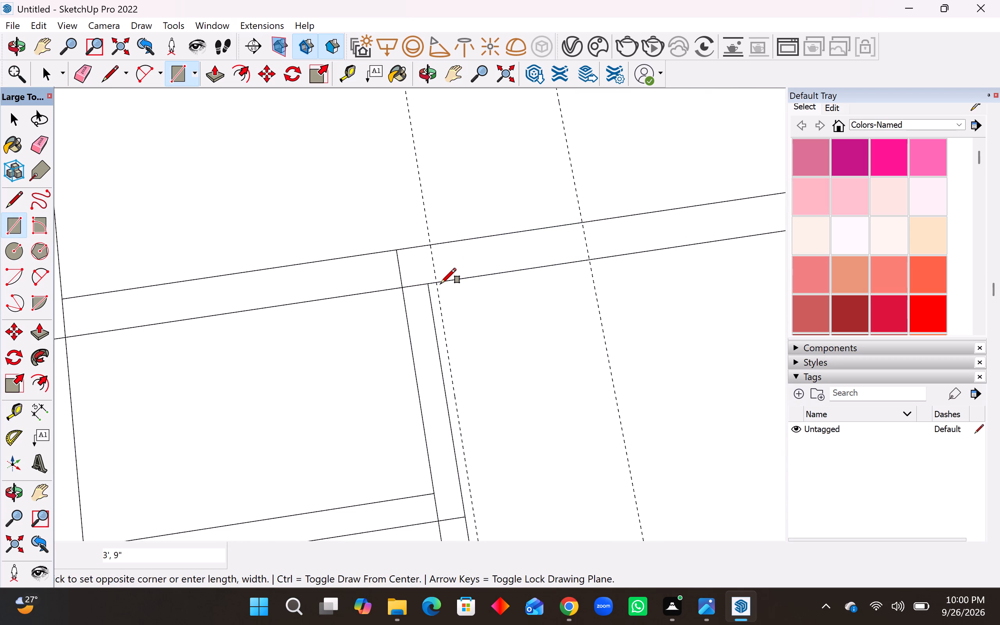
pyautogui.click(441, 284)
pyautogui.scroll(-4, 521, 331)
pyautogui.scroll(-4, 470, 333)
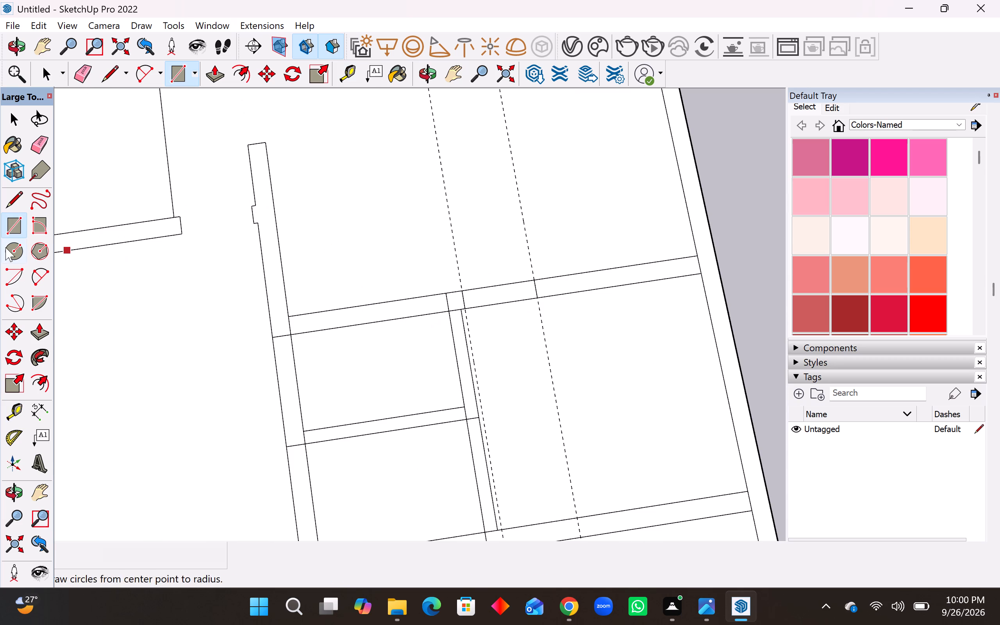
pyautogui.click(44, 140)
pyautogui.moveTo(445, 237); pyautogui.dragTo(448, 236)
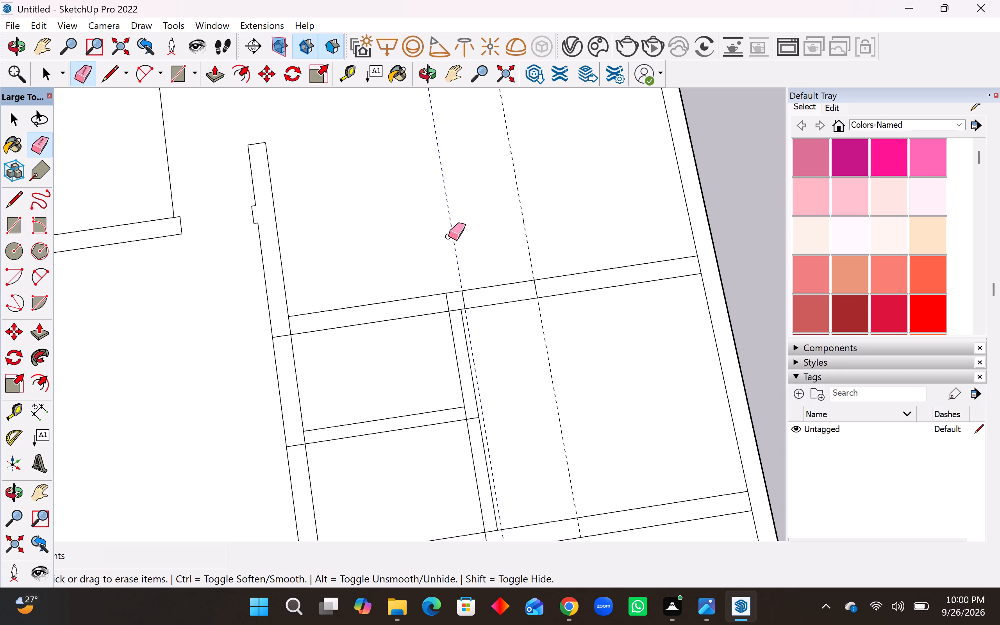
pyautogui.moveTo(448, 236); pyautogui.dragTo(498, 347)
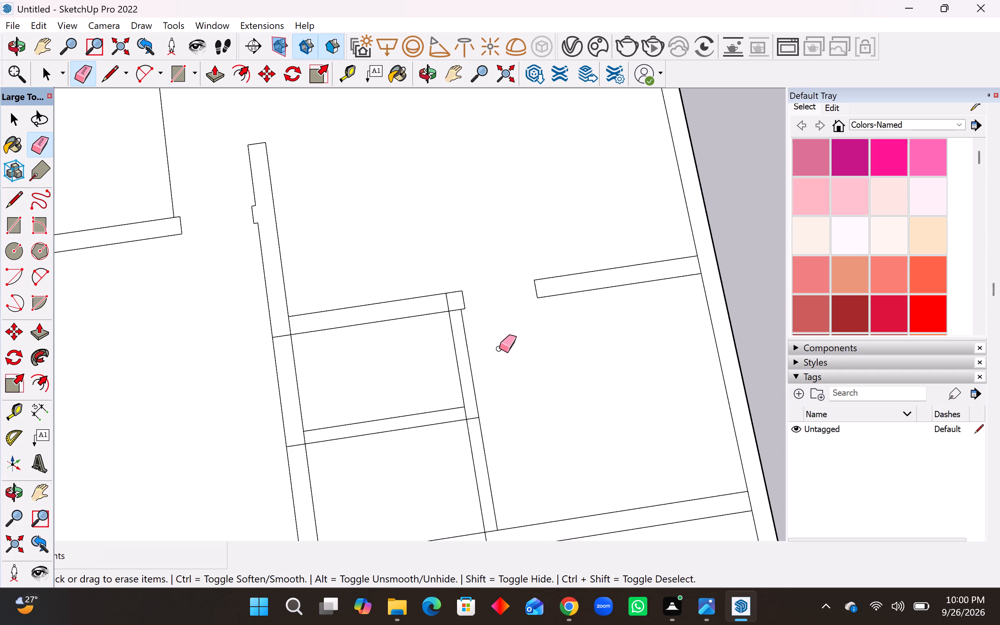
# Erase the stray edges where the partition meets the new opening's stub and where both lower-right room walls meet the outer wall.
pyautogui.scroll(-3, 466, 300)
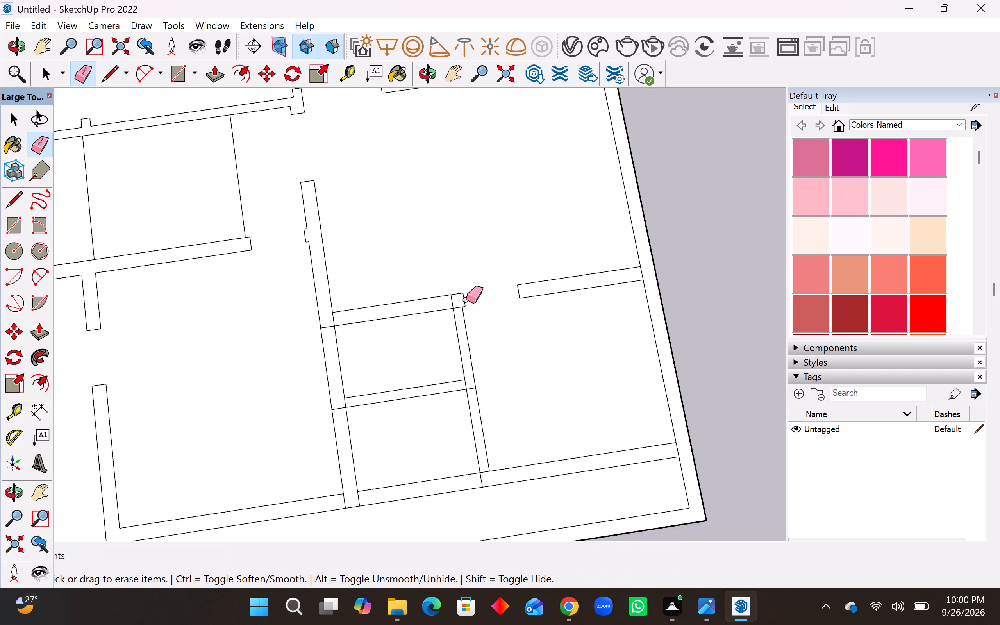
pyautogui.scroll(3, 473, 379)
pyautogui.moveTo(441, 275); pyautogui.dragTo(453, 282)
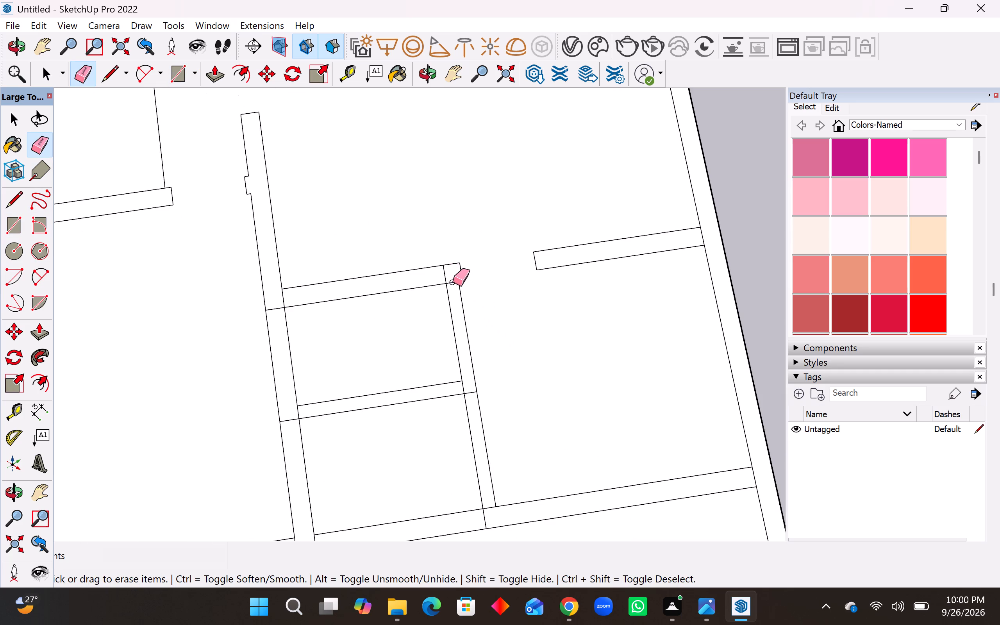
pyautogui.moveTo(453, 282); pyautogui.dragTo(453, 289)
pyautogui.moveTo(700, 239); pyautogui.dragTo(703, 236)
pyautogui.scroll(-9, 638, 300)
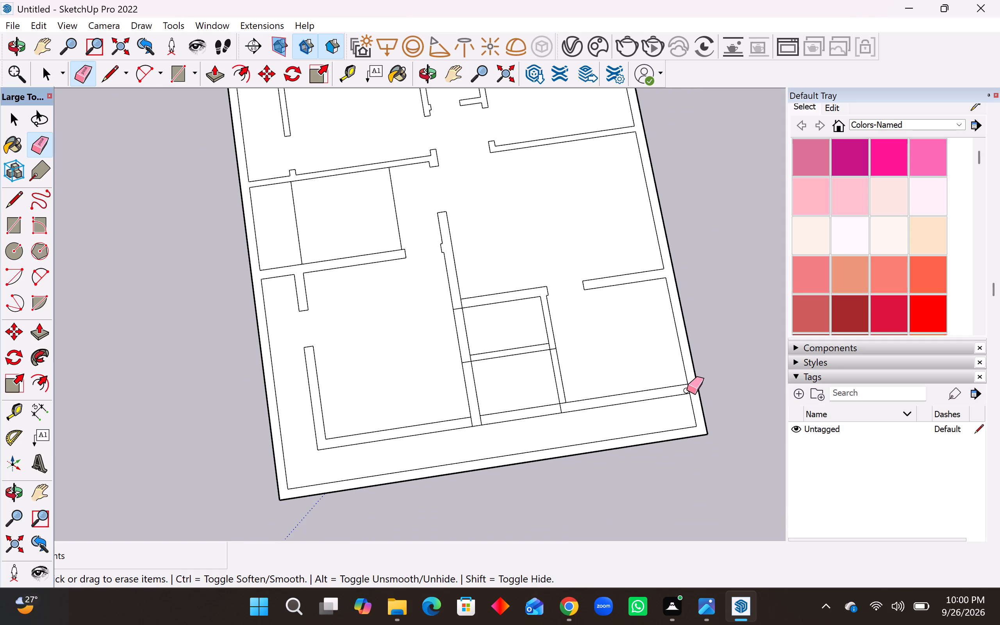
pyautogui.scroll(3, 687, 390)
pyautogui.moveTo(680, 379); pyautogui.dragTo(683, 379)
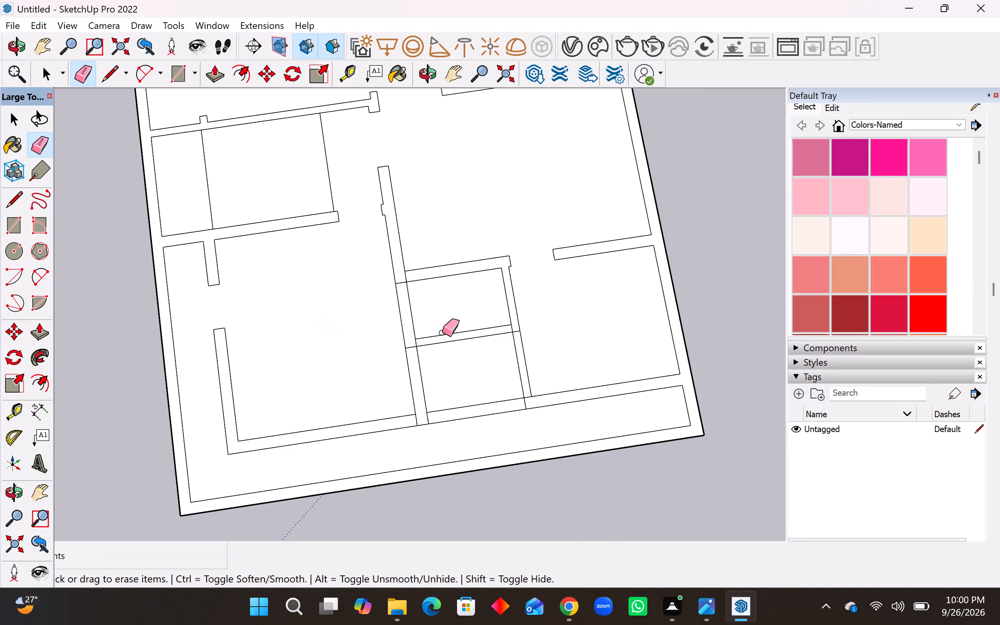
# Draw a 9" line across the central wall, extending the upper face of the partition between the two small rooms.
pyautogui.click(14, 203)
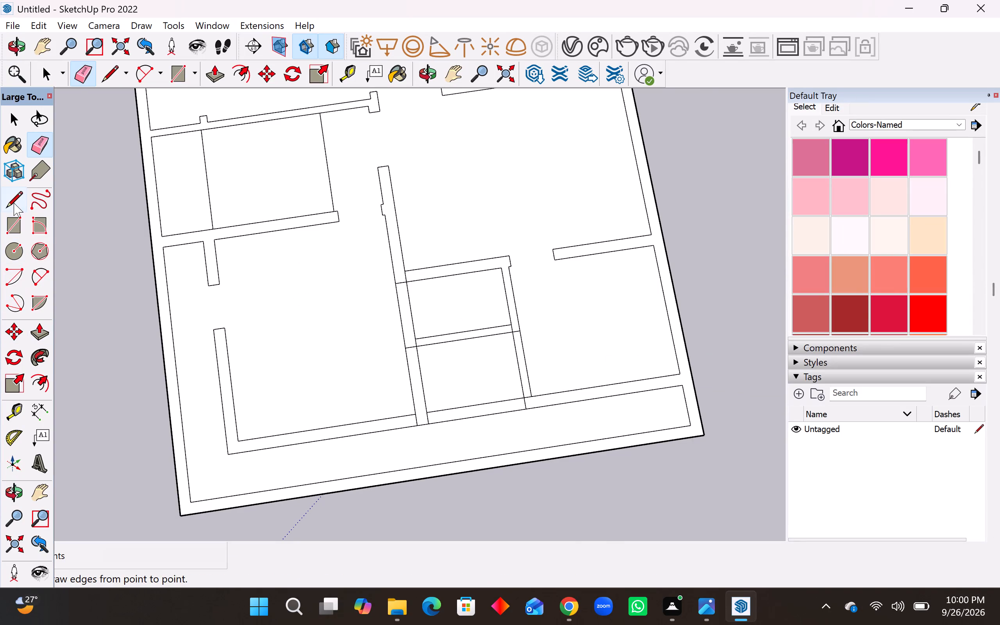
pyautogui.scroll(3, 321, 375)
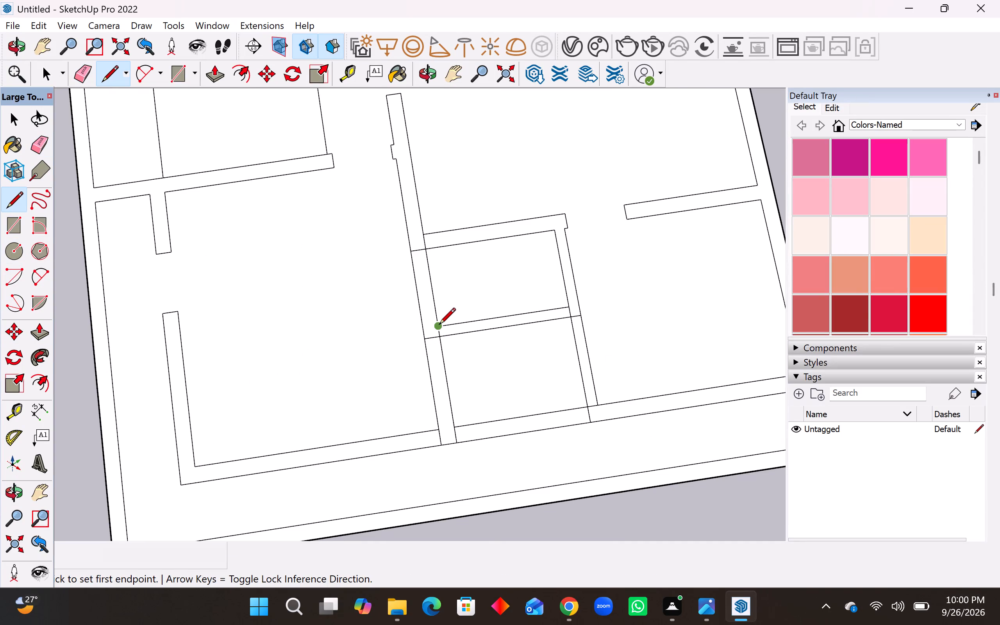
pyautogui.click(439, 325)
pyautogui.click(425, 329)
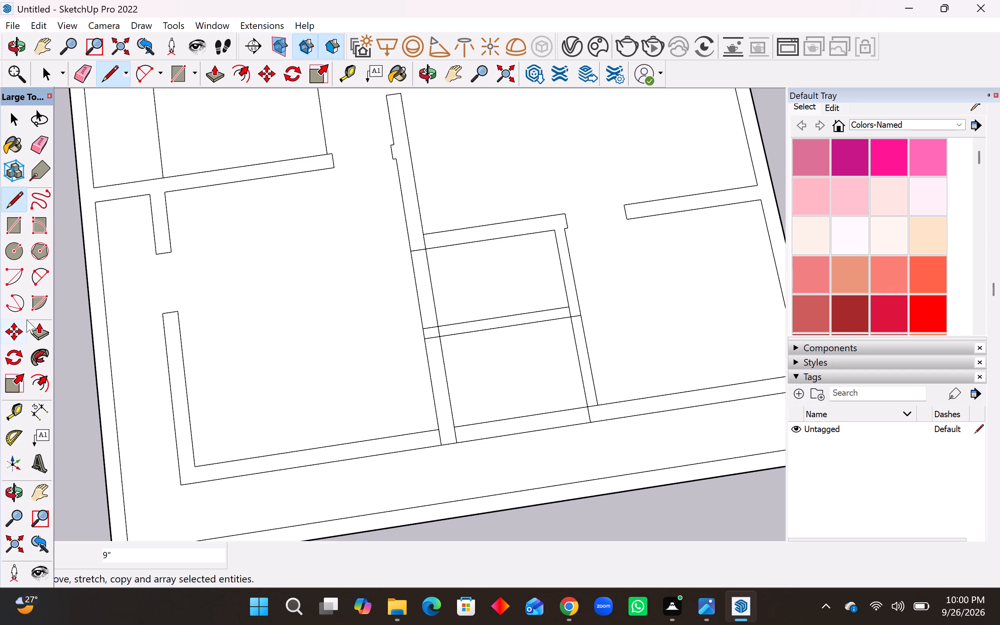
# Place a crosswise guide 3' above the upper face of the partition between the two small rooms.
pyautogui.click(15, 409)
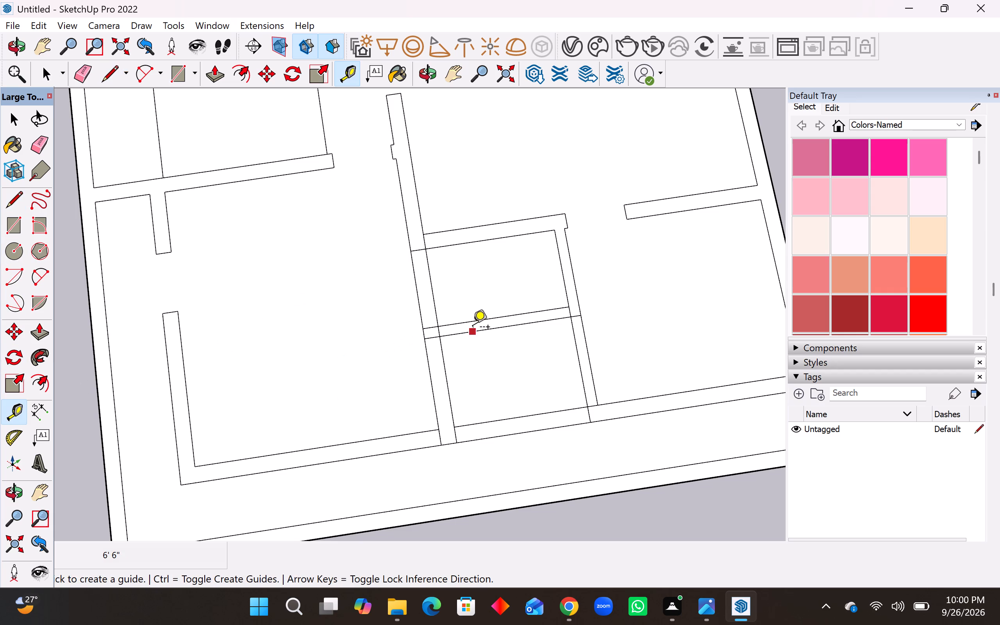
pyautogui.click(477, 322)
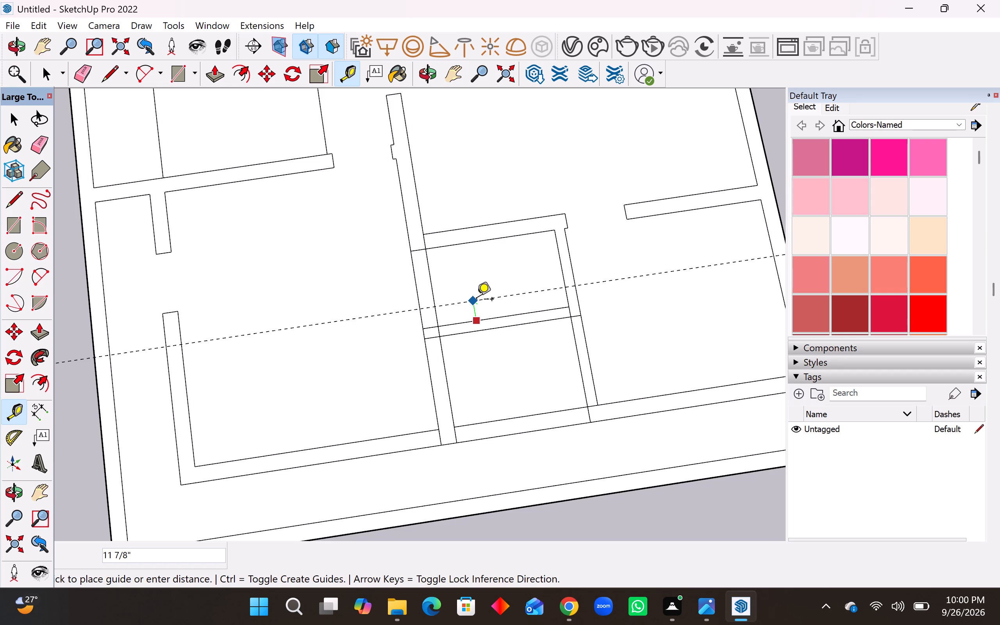
pyautogui.write("3'")
pyautogui.press('Return')
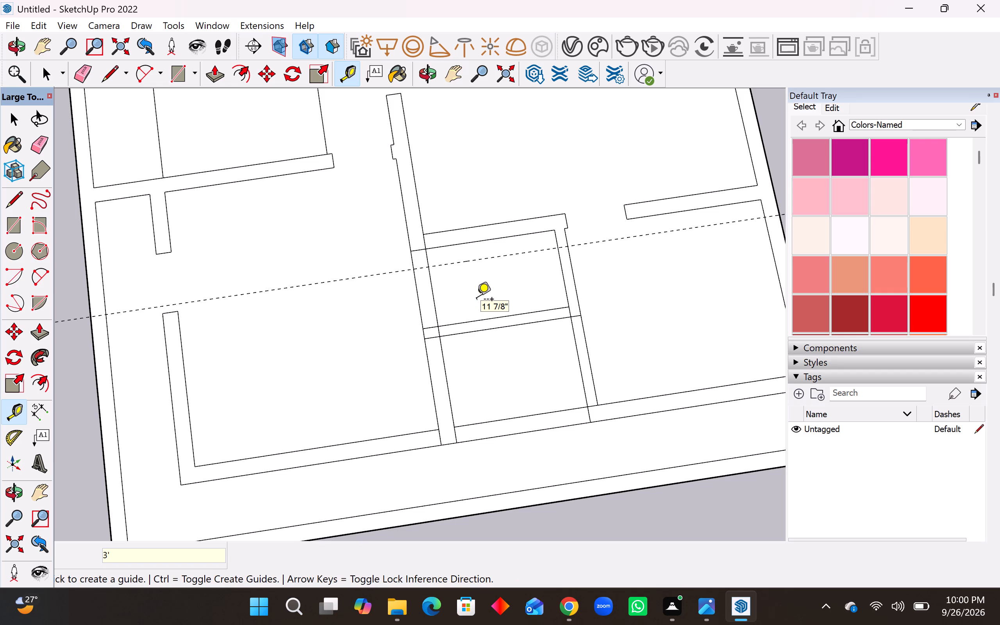
# Replace the last guide with a crosswise guide 2'6" above the upper face of the partition between the two small rooms.
pyautogui.hotkey('ctrl', 'z')
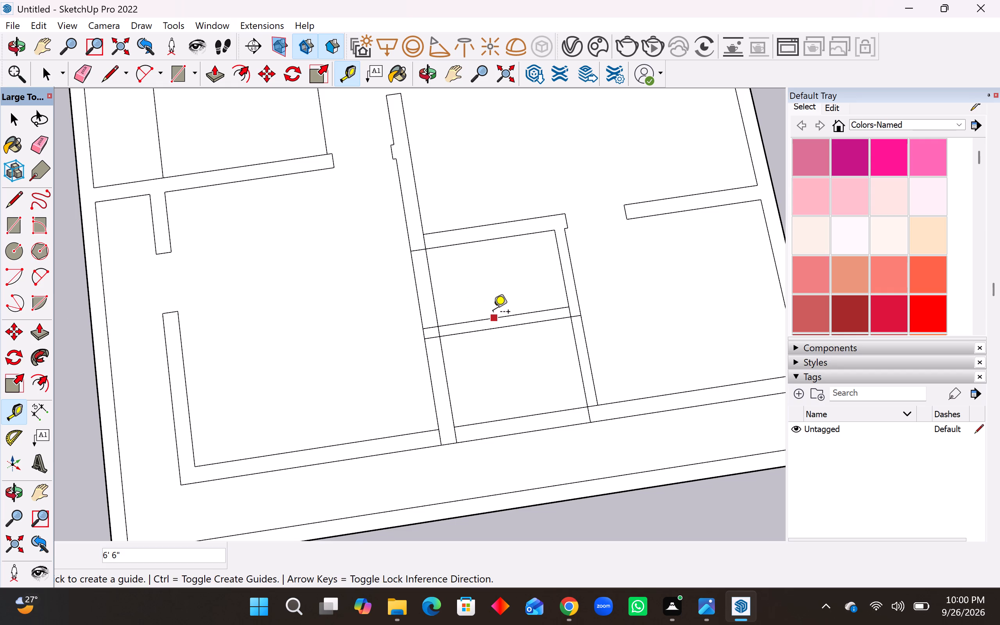
pyautogui.click(492, 315)
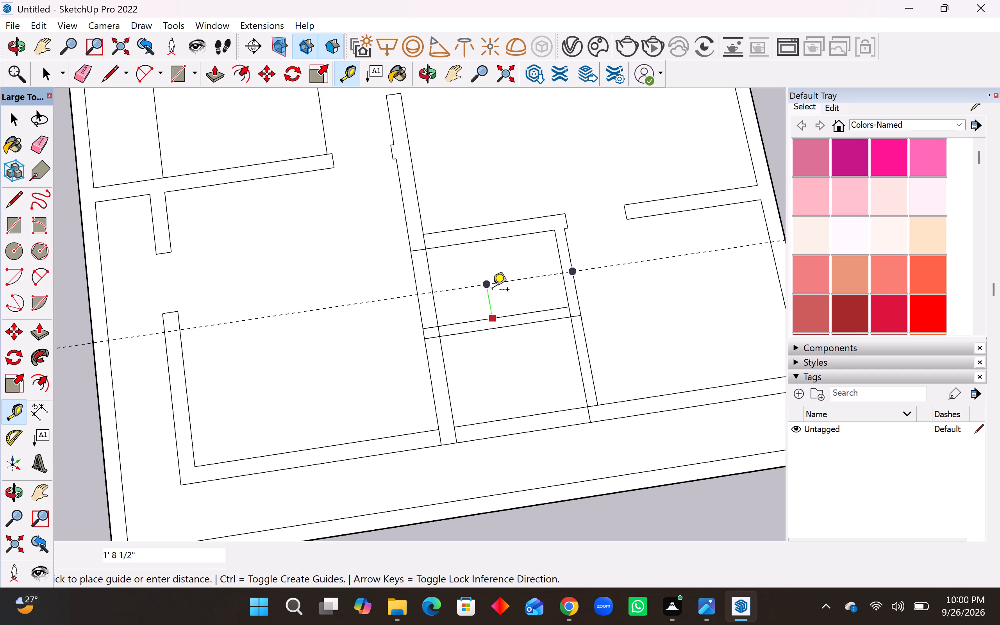
pyautogui.write('2;6"')
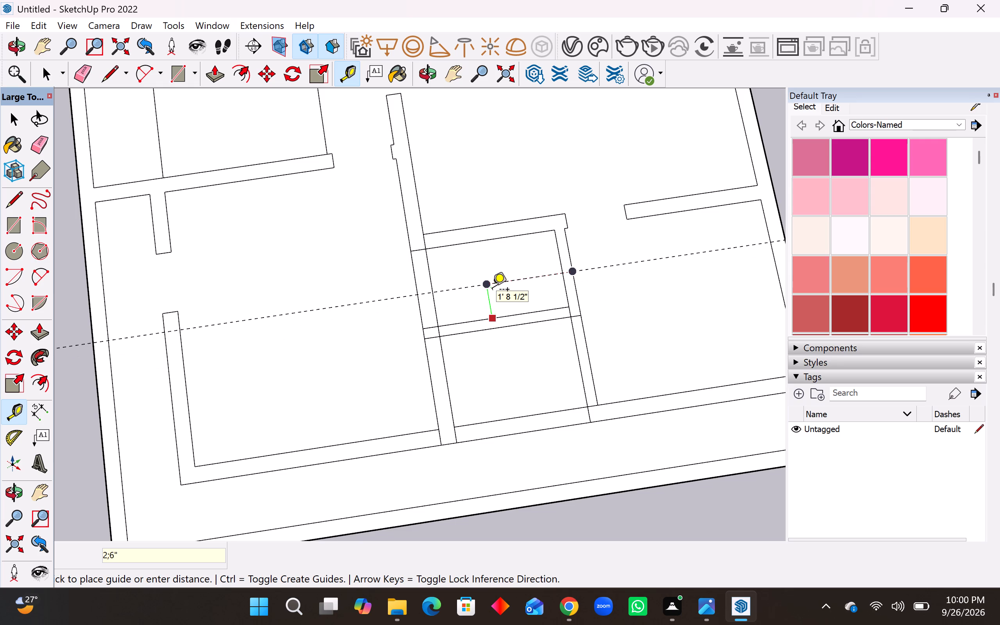
pyautogui.press('BackSpace')
pyautogui.press('BackSpace')
pyautogui.press('BackSpace')
pyautogui.write('\'6"')
pyautogui.press('Return')
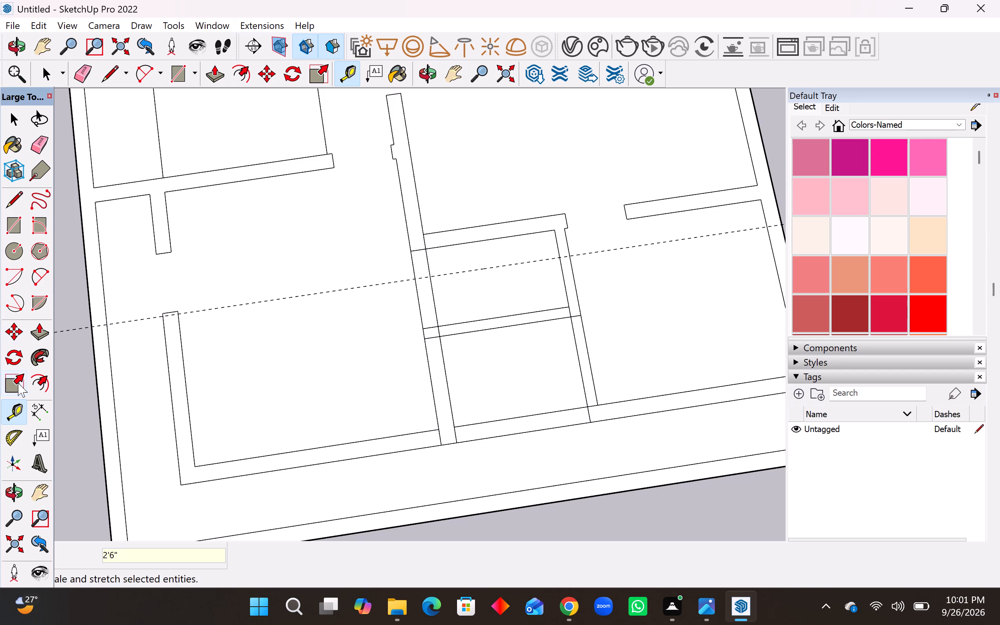
# Cut a 2'6" opening in the central wall above the small rooms' partition by drawing a 9" closing line and erasing the wall edges and guide.
pyautogui.click(8, 203)
pyautogui.scroll(4, 446, 289)
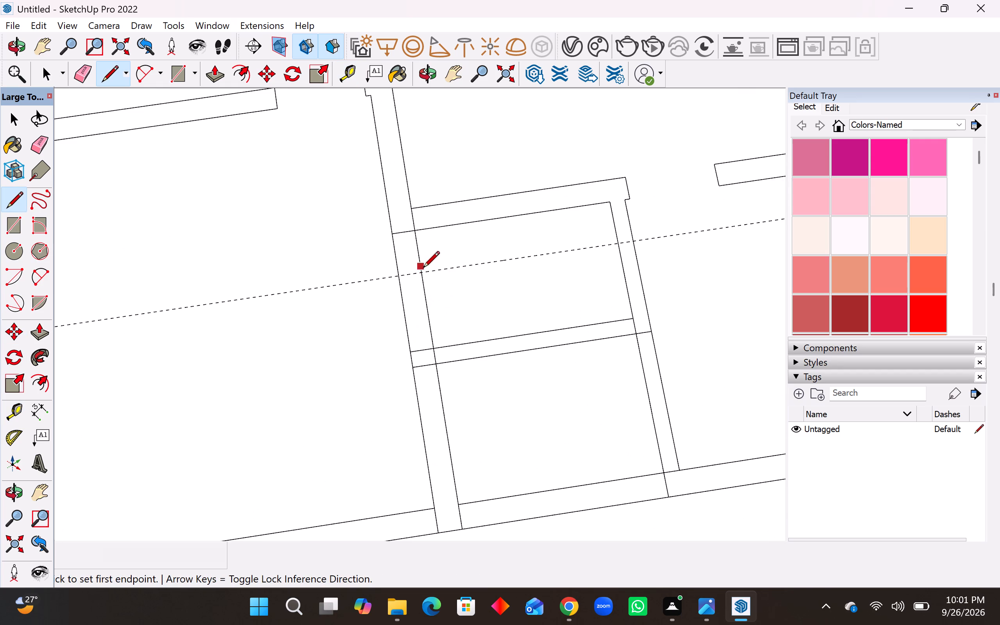
pyautogui.click(418, 275)
pyautogui.click(402, 279)
pyautogui.click(42, 143)
pyautogui.moveTo(461, 261); pyautogui.dragTo(398, 311)
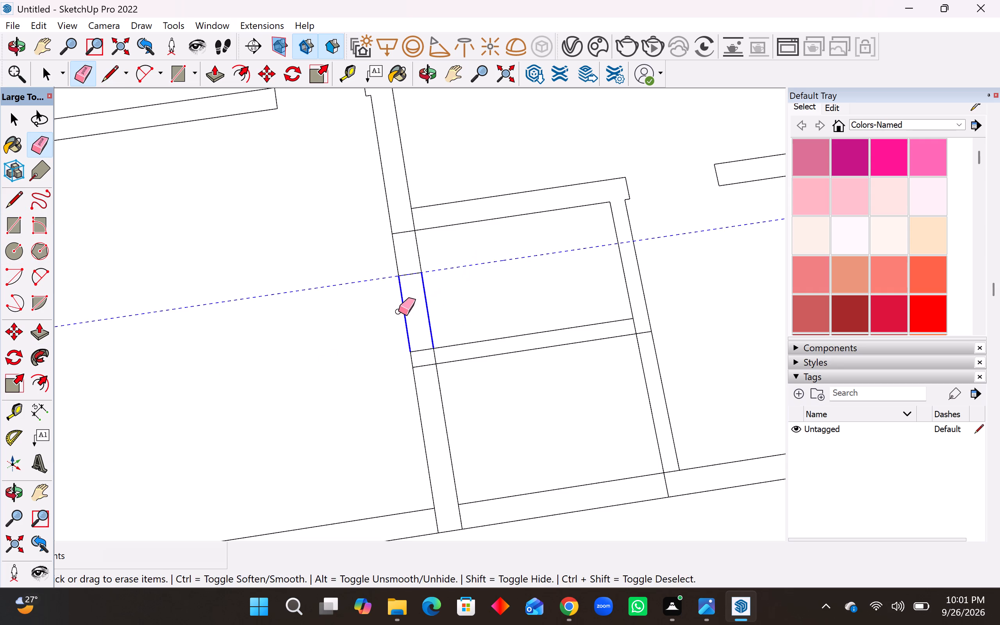
pyautogui.moveTo(398, 311); pyautogui.dragTo(386, 314)
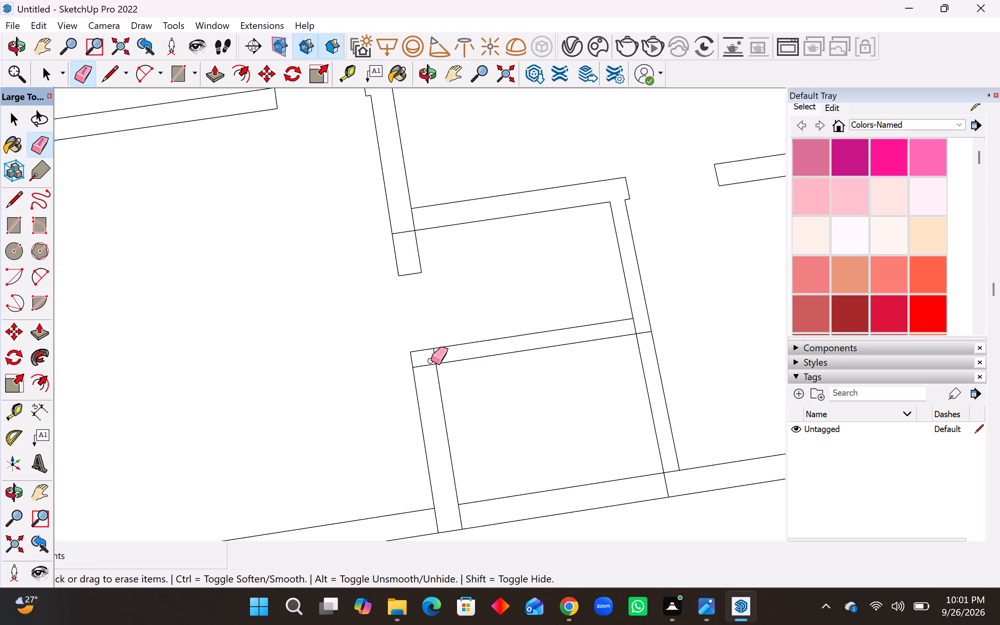
# Erase the stray edges where the upper small room's upper wall meets the central wall.
pyautogui.scroll(2, 406, 241)
pyautogui.moveTo(401, 218); pyautogui.dragTo(401, 238)
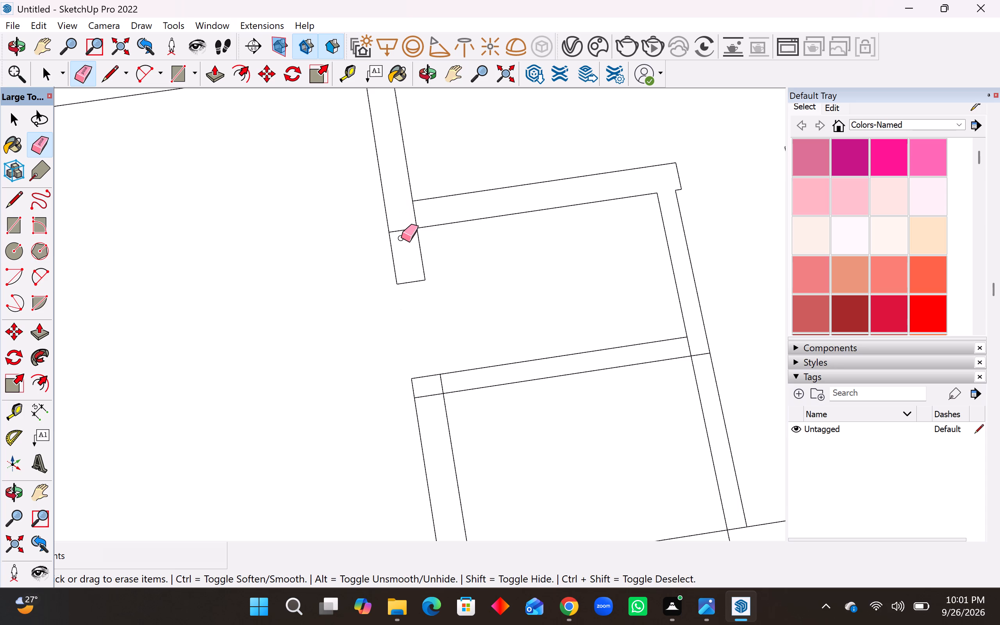
pyautogui.moveTo(401, 238); pyautogui.dragTo(427, 213)
# Place a crosswise guide 2" above the inner face of the lower small room's bottom wall.
pyautogui.scroll(-7, 413, 289)
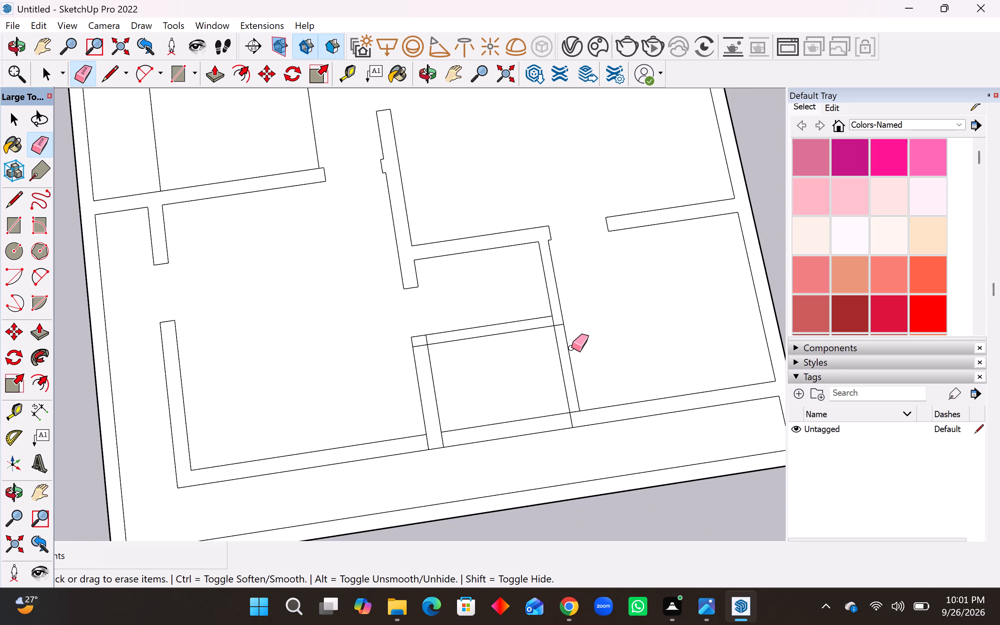
pyautogui.scroll(-2, 571, 348)
pyautogui.scroll(4, 534, 414)
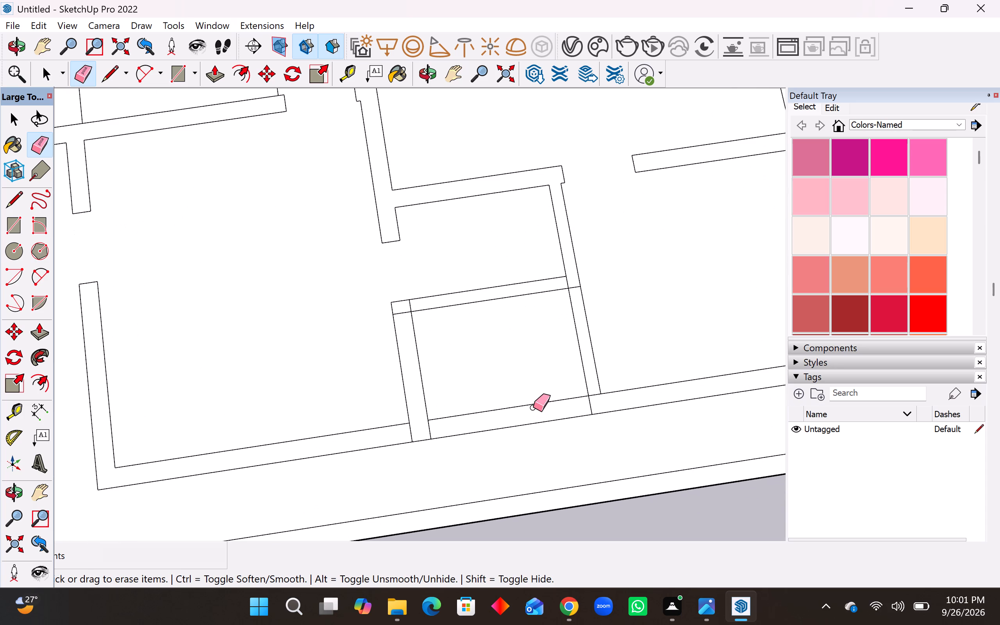
pyautogui.scroll(1, 533, 407)
pyautogui.scroll(-3, 533, 407)
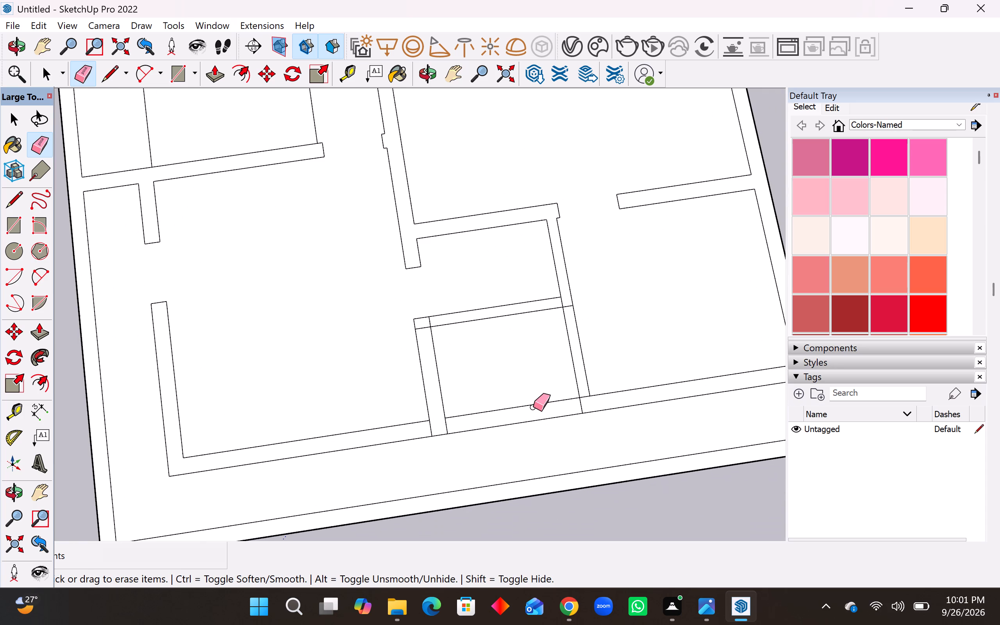
pyautogui.scroll(2, 514, 459)
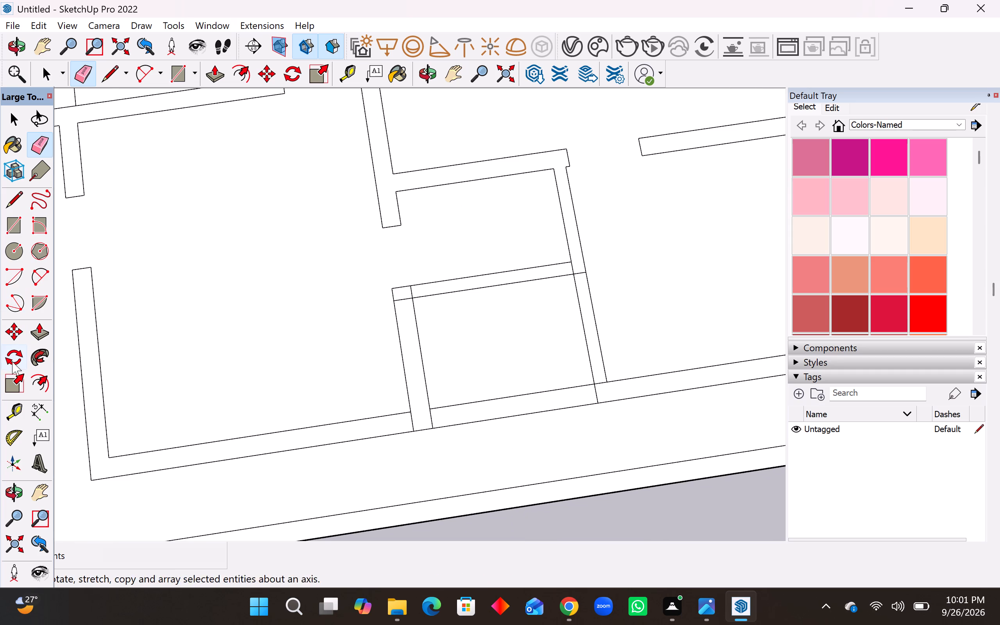
pyautogui.click(9, 412)
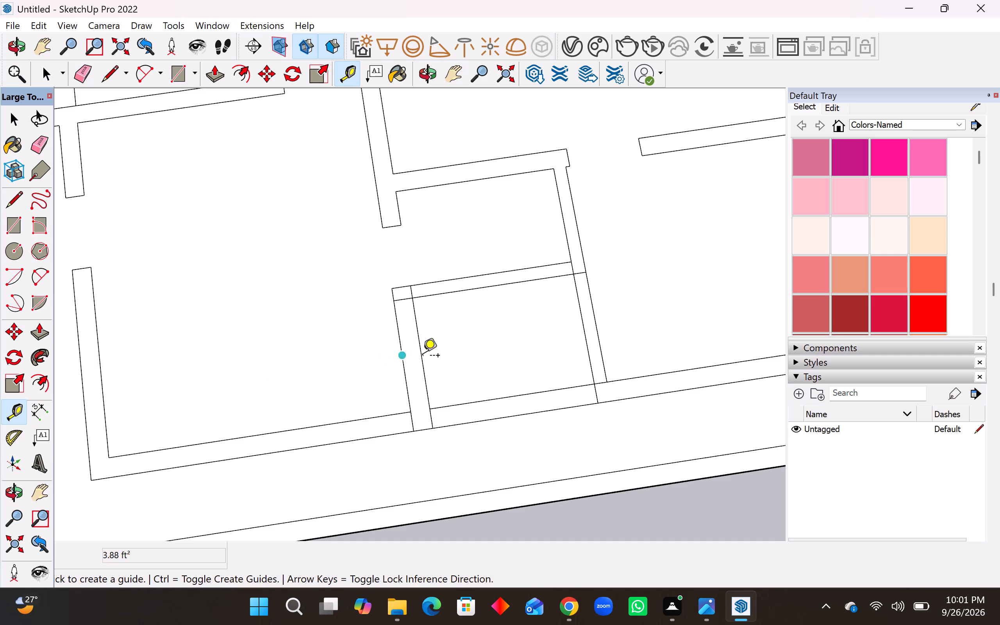
pyautogui.click(473, 402)
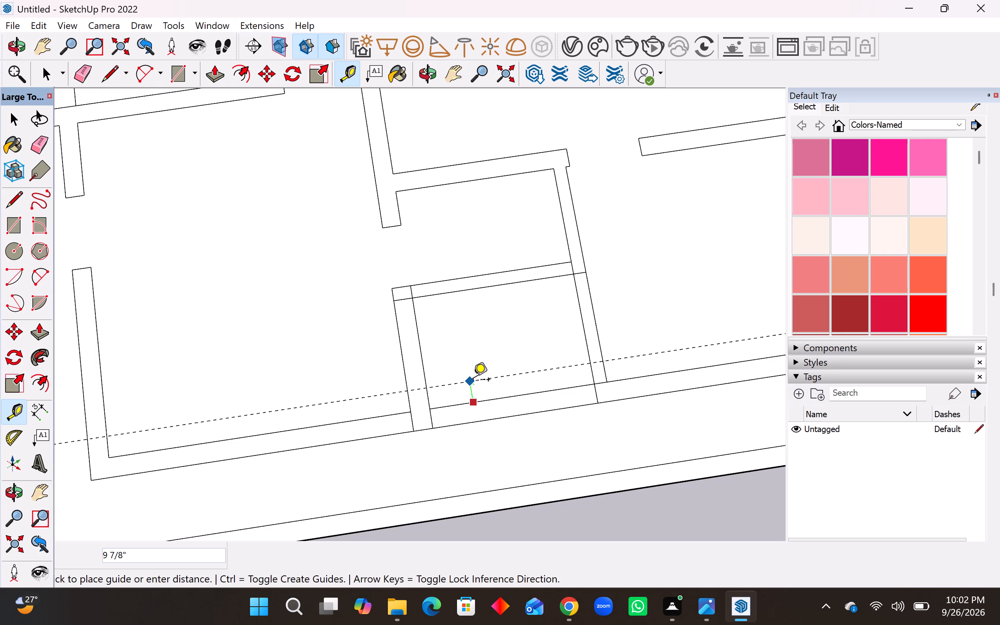
pyautogui.write('2"')
pyautogui.press('Return')
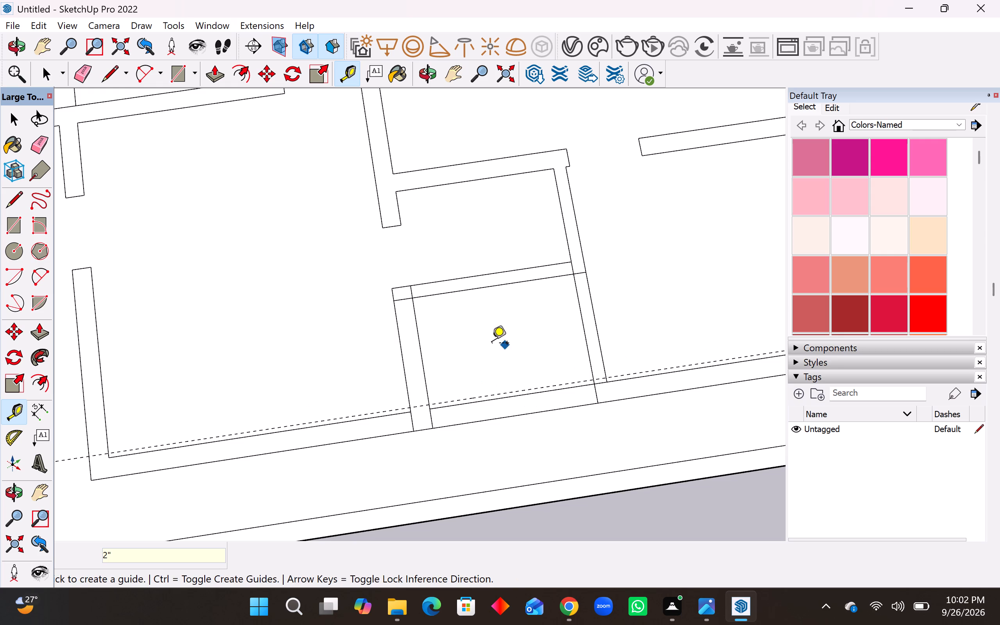
# Place a second crosswise guide 2'6" above the 2" guide, across the lower small room.
pyautogui.scroll(3, 423, 413)
pyautogui.click(417, 405)
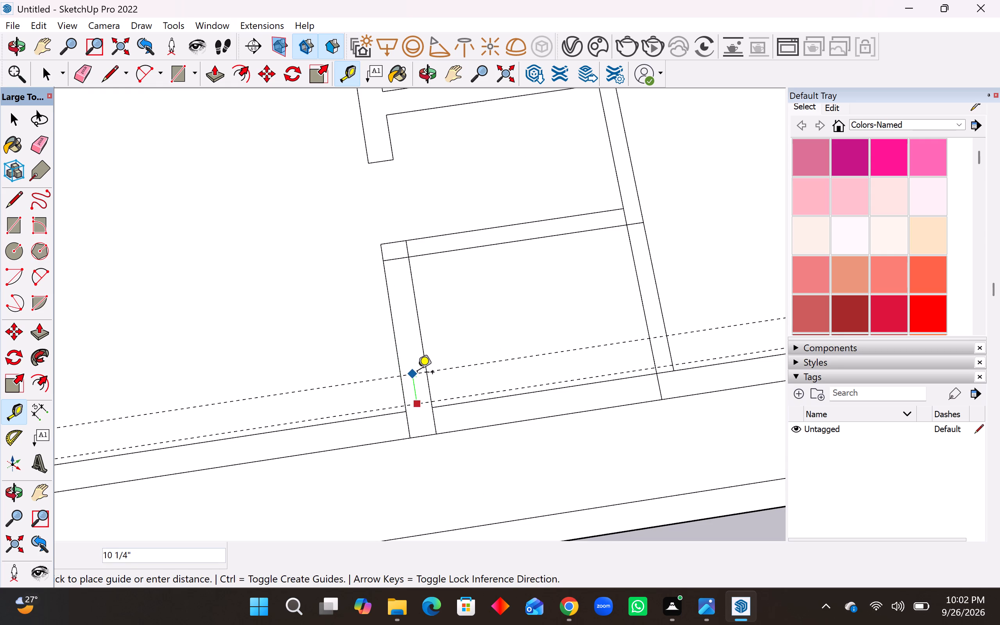
pyautogui.press('2')
pyautogui.press("'")
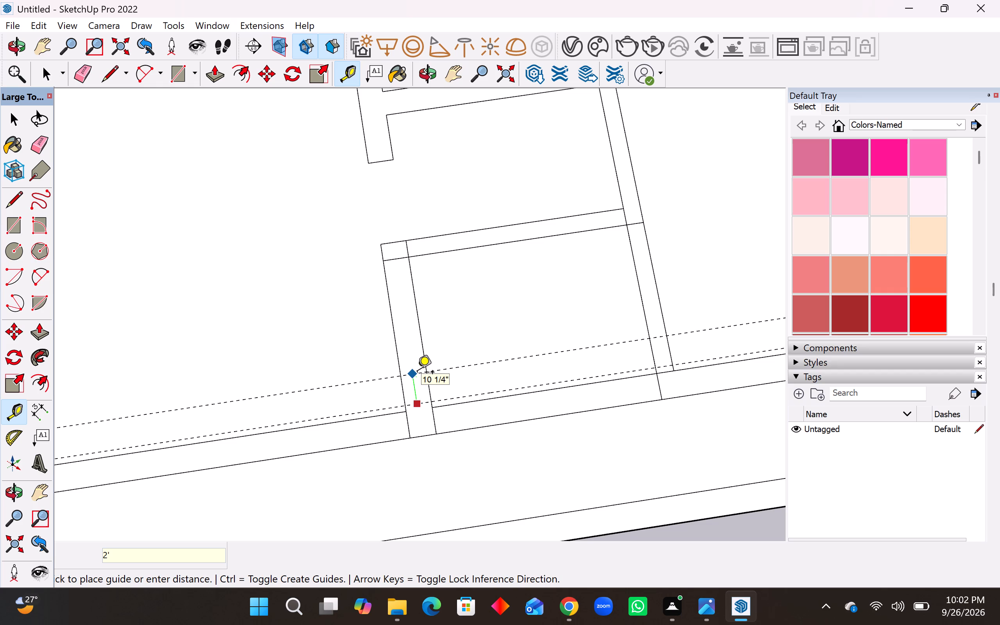
pyautogui.write('6"')
pyautogui.press('Return')
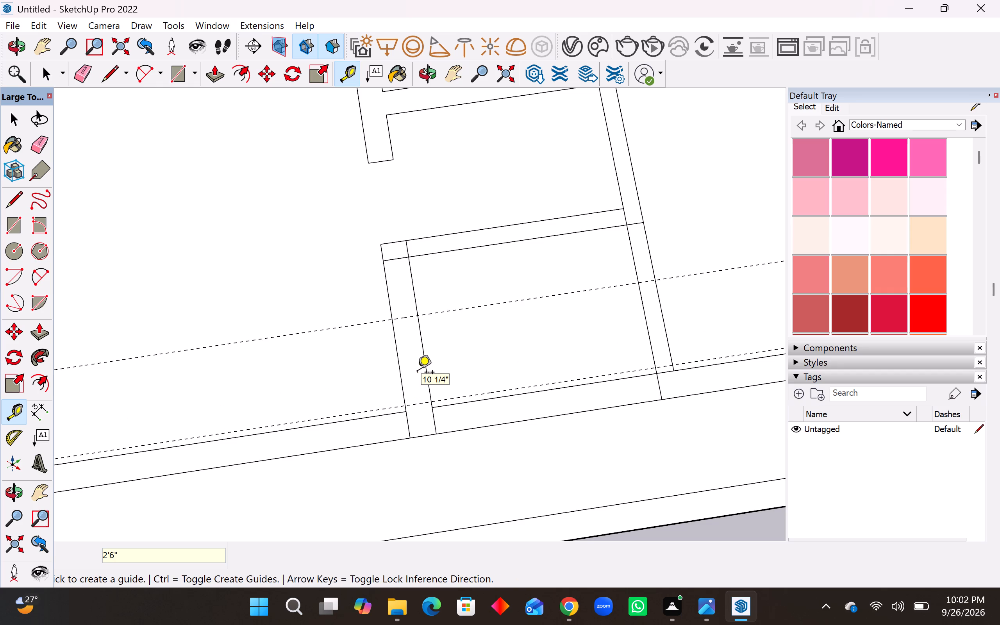
# Cut a 2'6" × 9" rectangular opening through the lower small room's left wall between the guides, erasing its long edges and the guides.
pyautogui.click(18, 227)
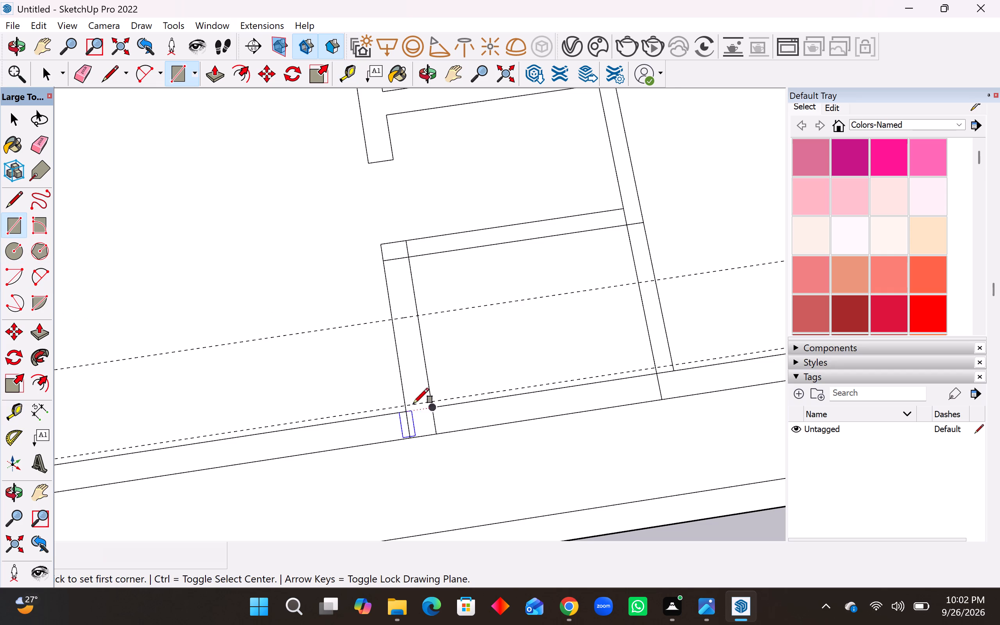
pyautogui.scroll(3, 412, 404)
pyautogui.click(437, 399)
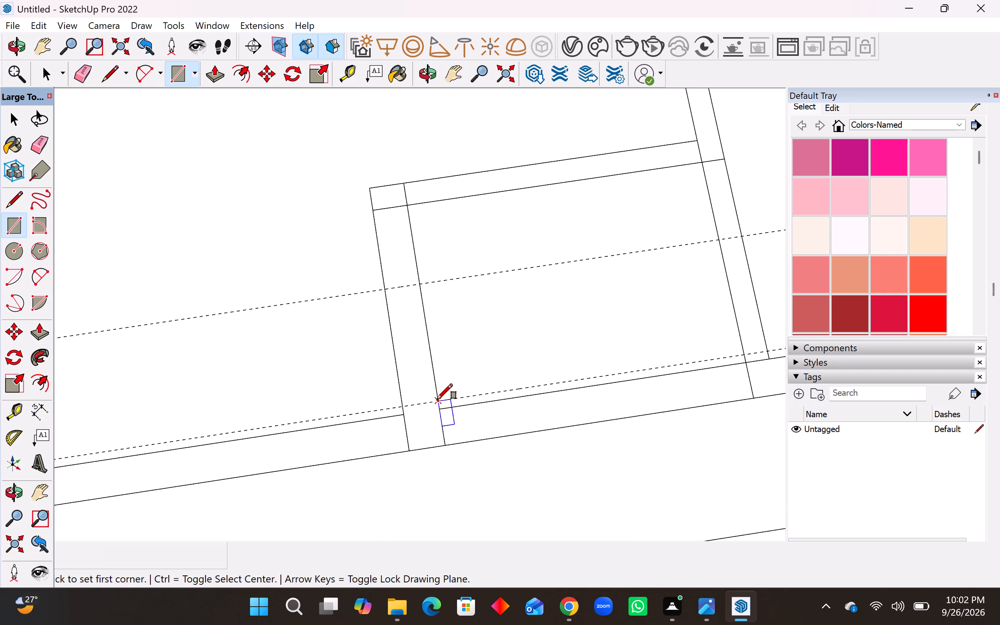
pyautogui.click(384, 288)
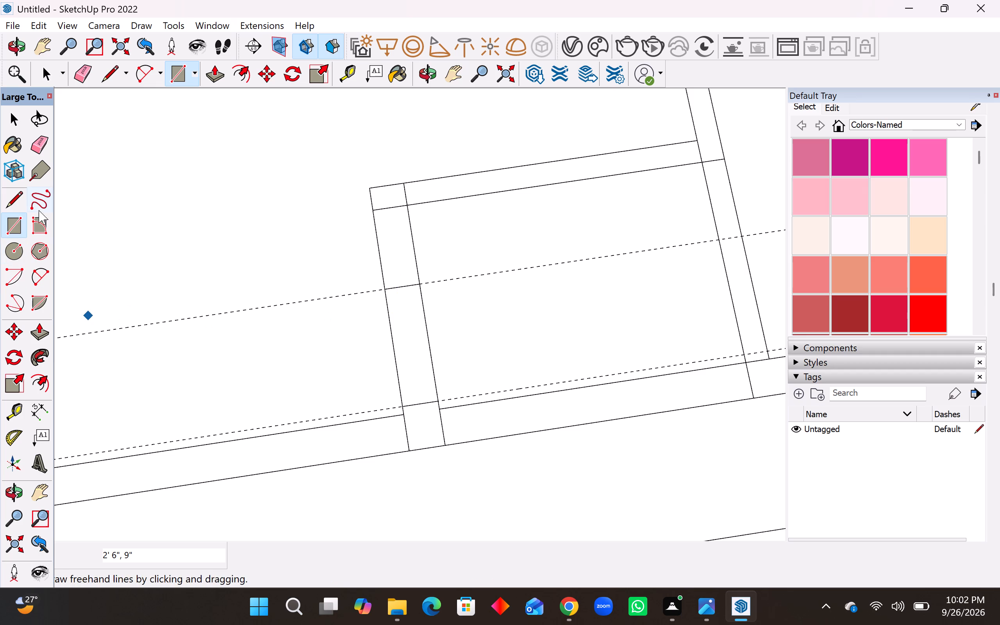
pyautogui.click(39, 141)
pyautogui.moveTo(477, 268); pyautogui.dragTo(483, 290)
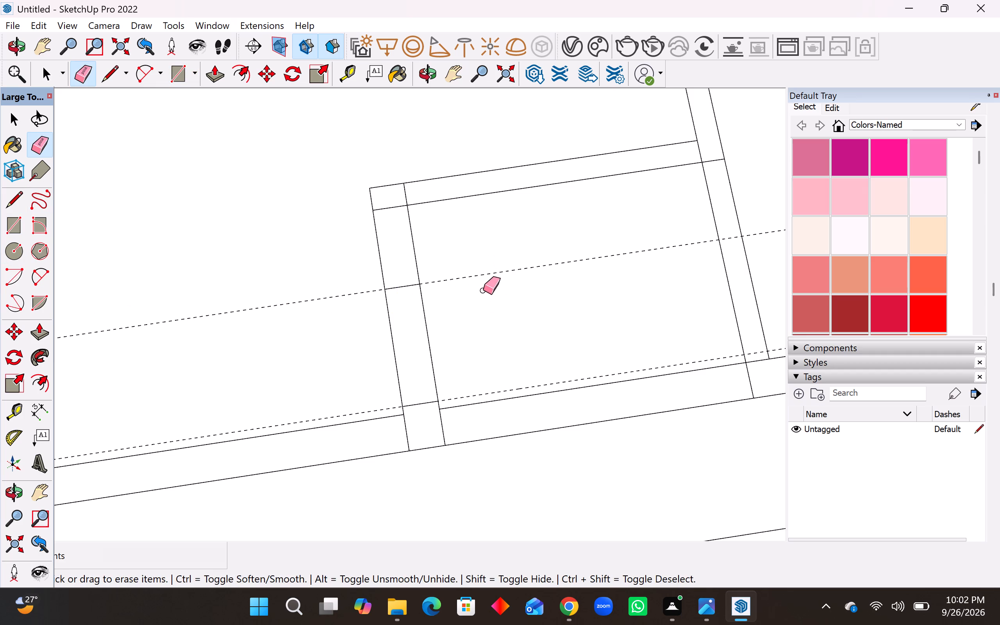
pyautogui.moveTo(483, 290); pyautogui.dragTo(371, 349)
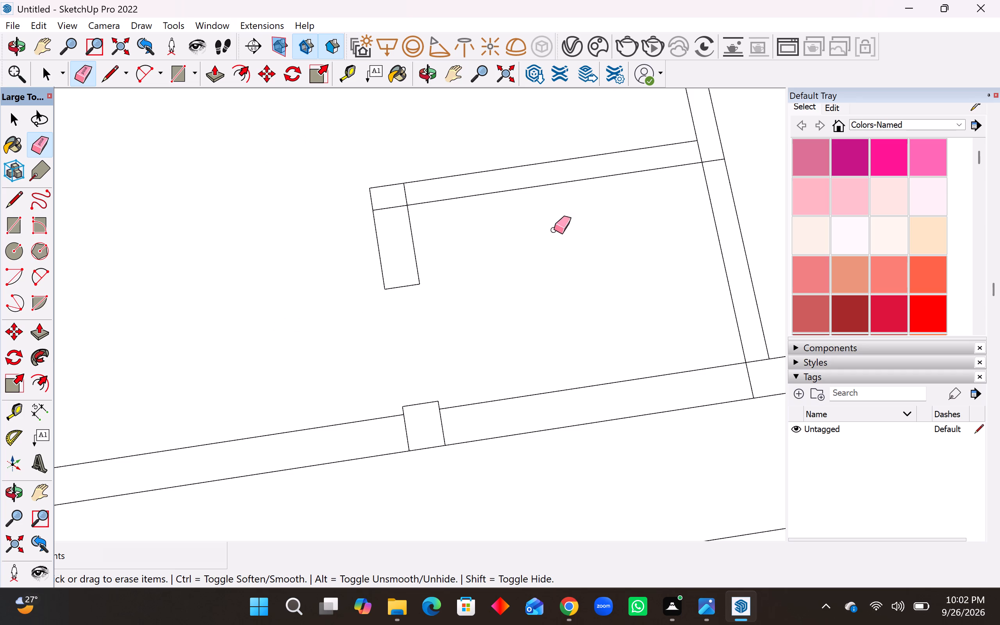
# Erase the stray edges at the corner where the small rooms' partition meets the remaining stub of the central wall.
pyautogui.scroll(2, 421, 193)
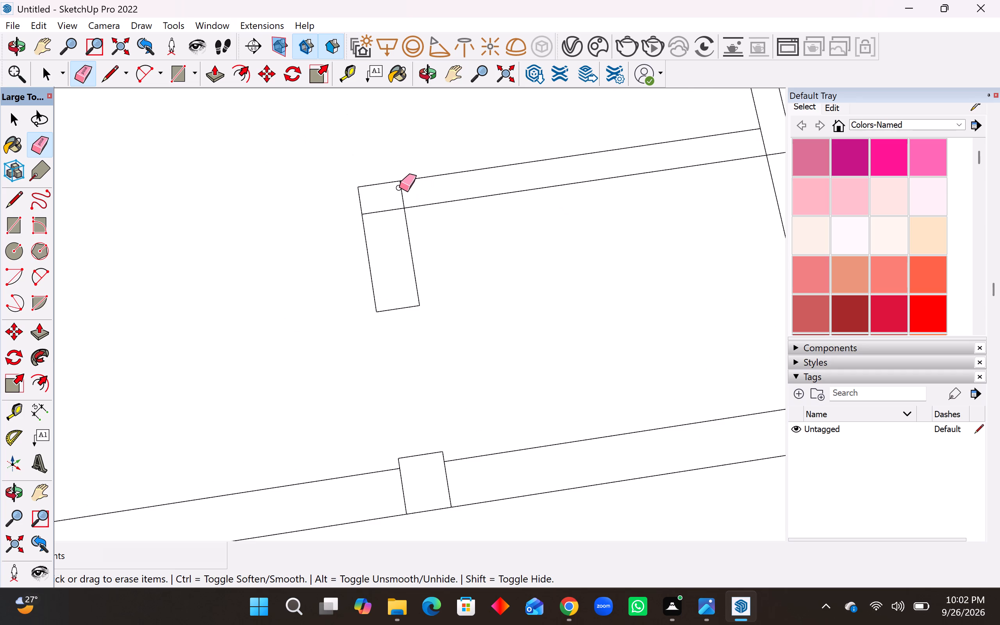
pyautogui.moveTo(407, 195); pyautogui.dragTo(382, 218)
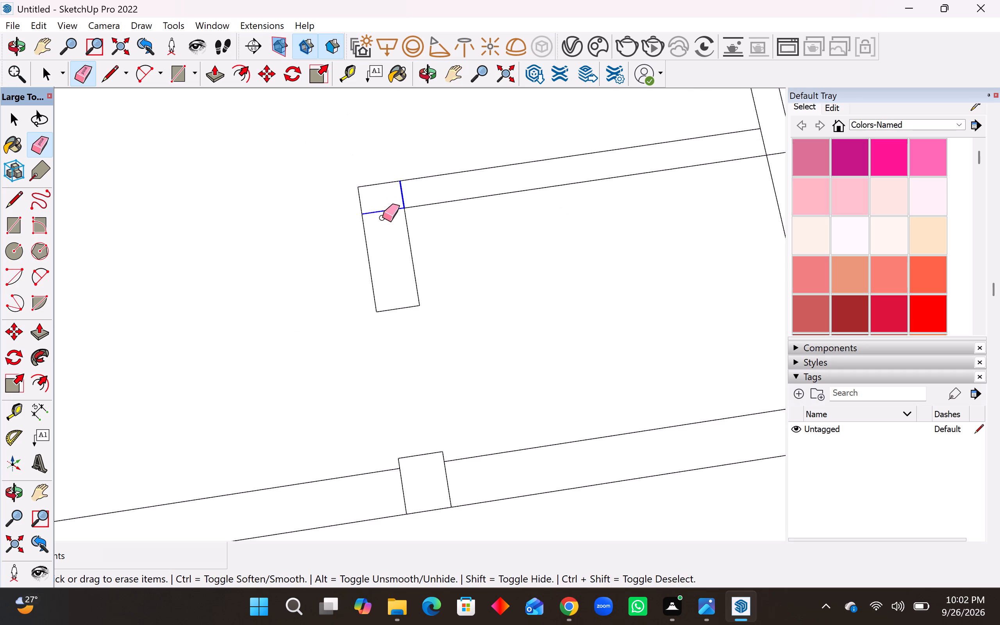
pyautogui.moveTo(382, 218); pyautogui.dragTo(379, 224)
# Place a guide 6" outside the outer face of the lower small room's left wall, parallel to that wall.
pyautogui.scroll(-7, 377, 314)
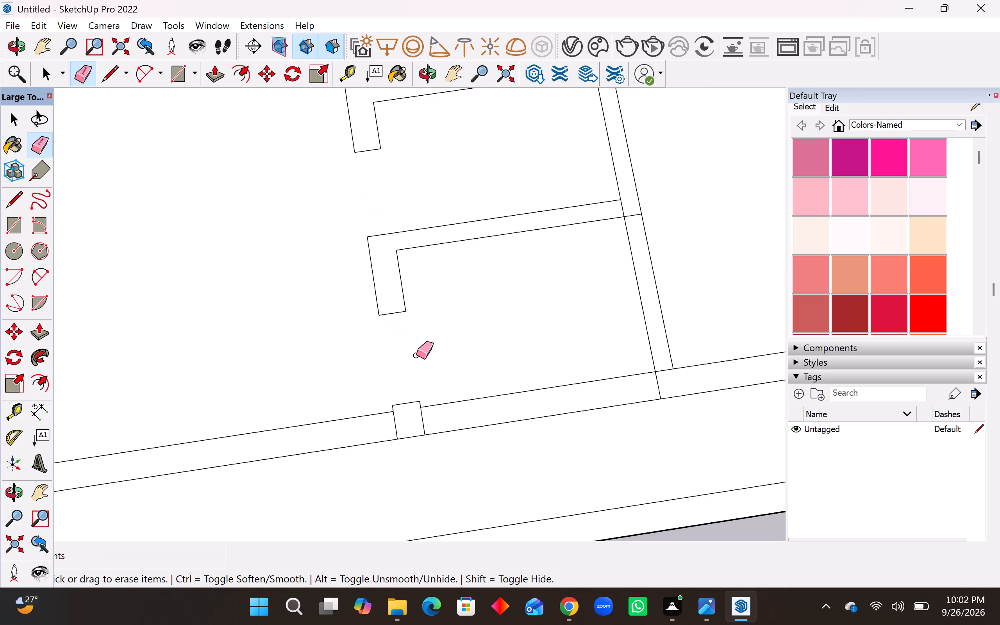
pyautogui.scroll(-3, 416, 355)
pyautogui.scroll(-5, 457, 374)
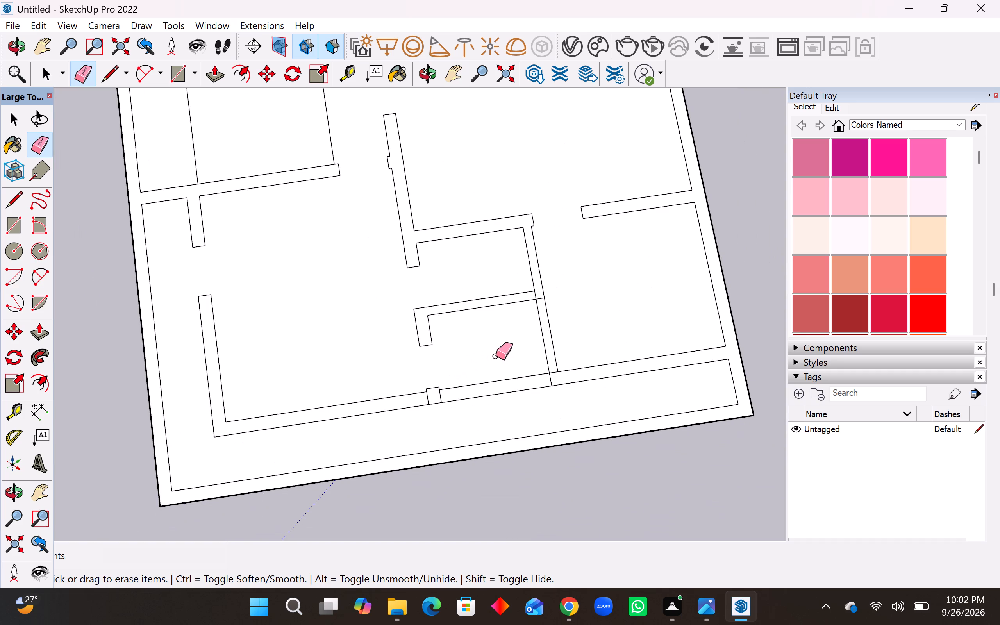
pyautogui.scroll(-1, 496, 356)
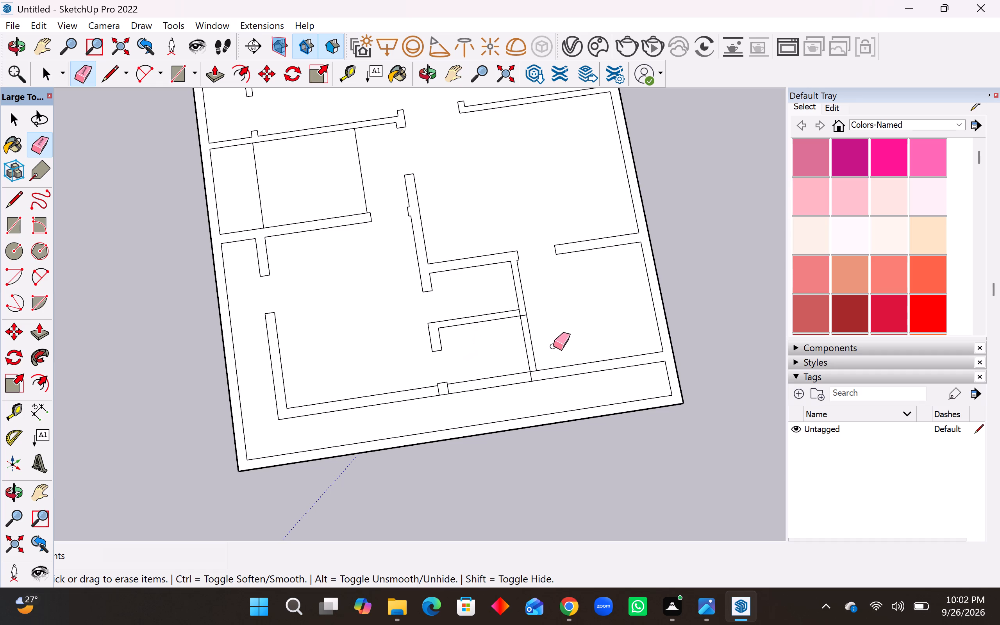
pyautogui.scroll(4, 578, 388)
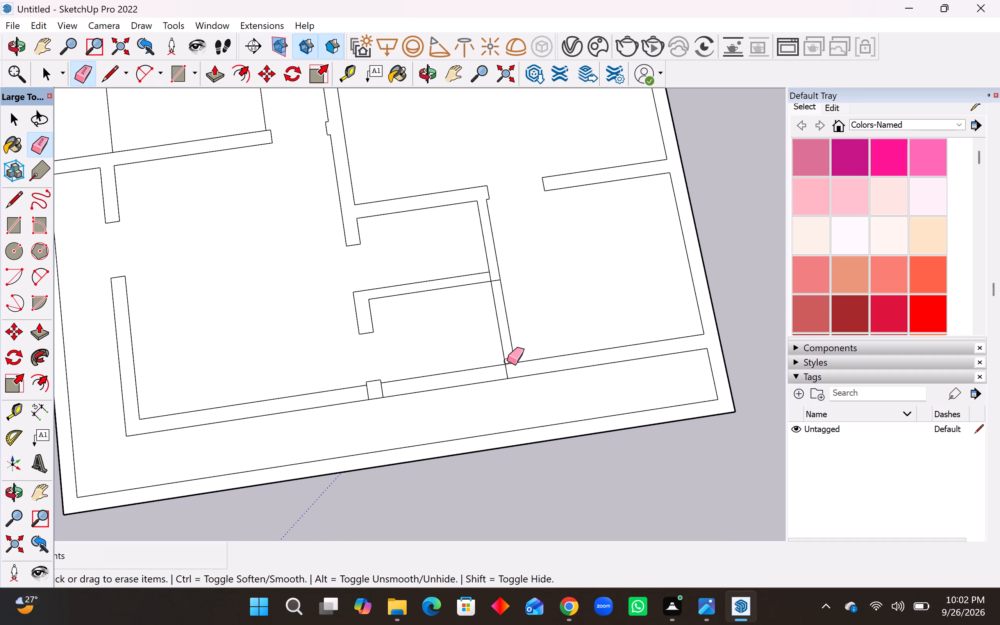
pyautogui.scroll(-3, 446, 361)
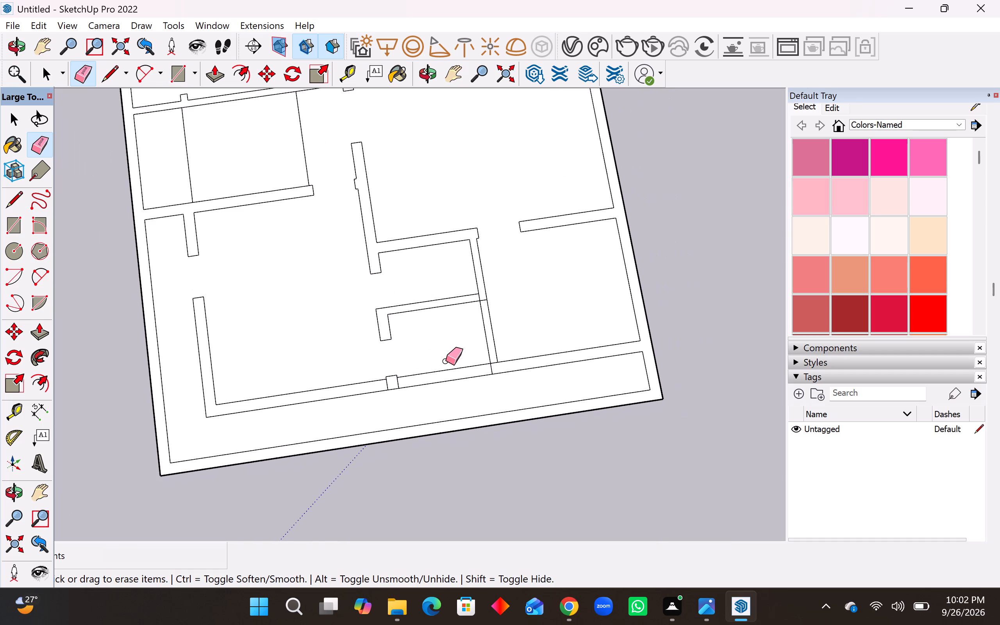
pyautogui.scroll(-2, 446, 361)
pyautogui.scroll(3, 373, 425)
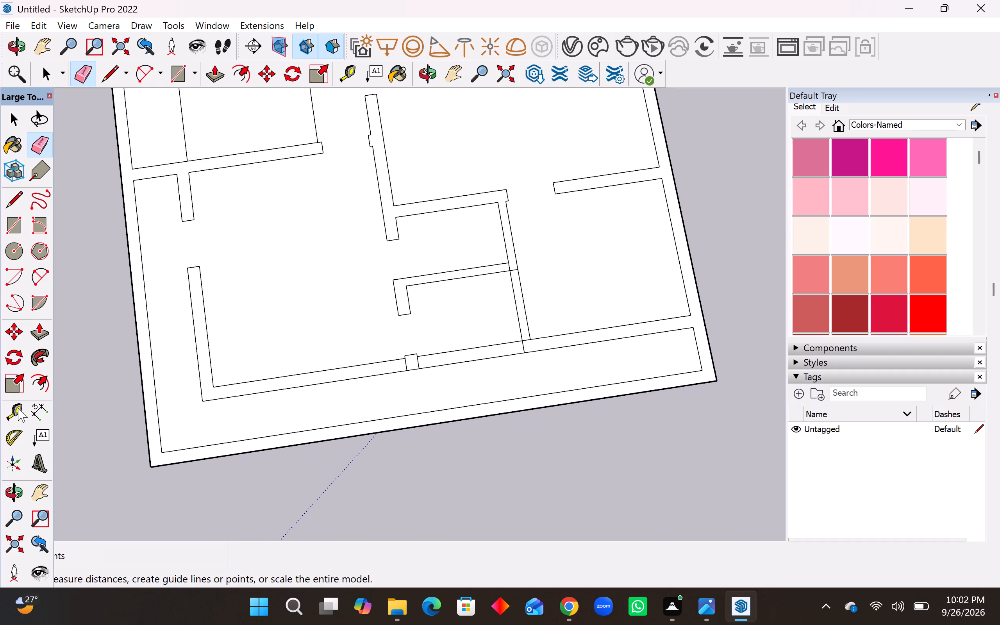
pyautogui.click(16, 410)
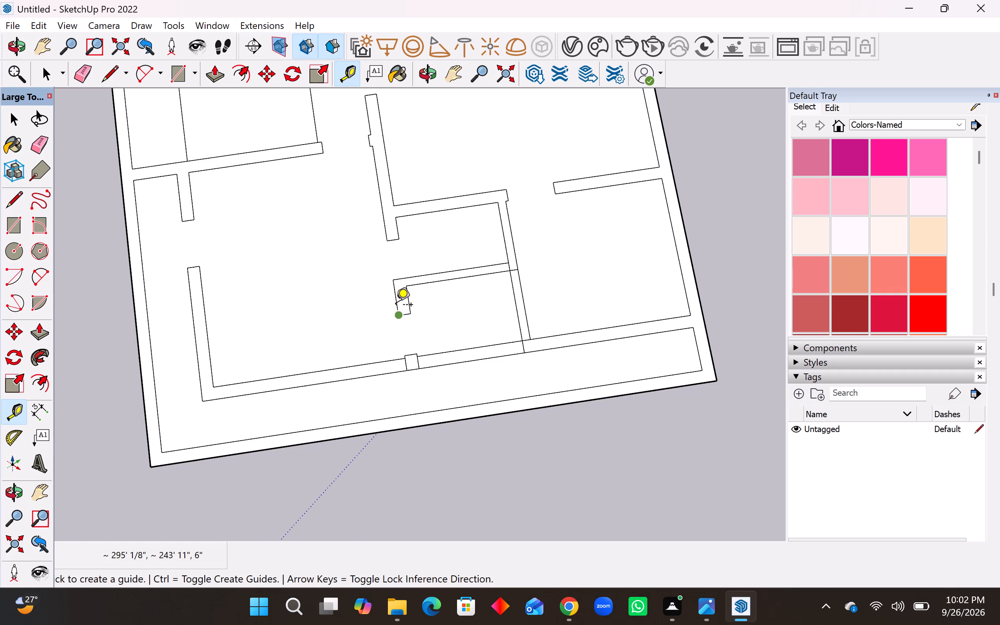
pyautogui.click(396, 298)
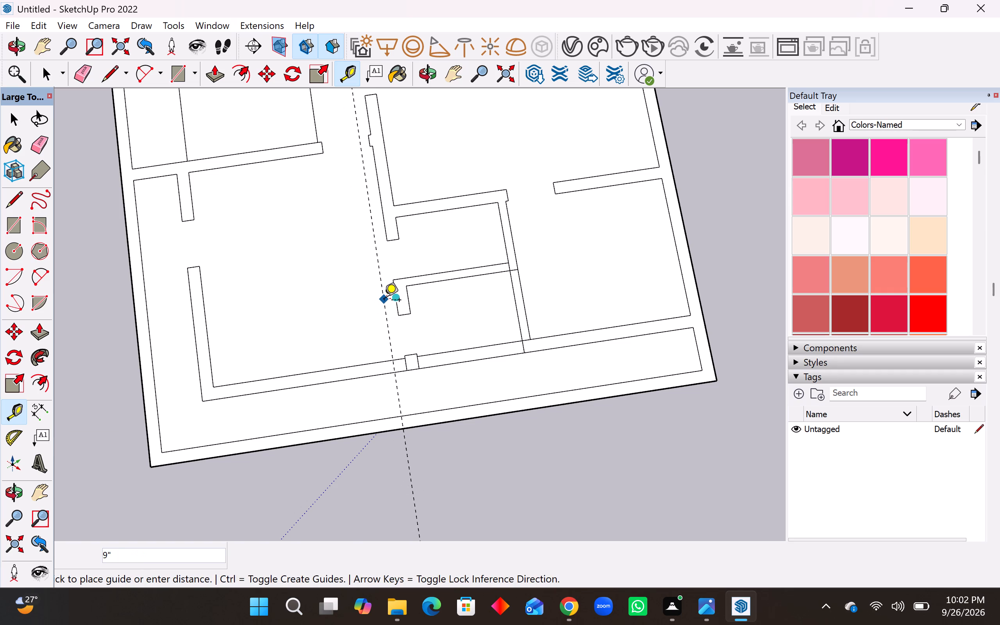
pyautogui.press('6')
pyautogui.hotkey('shift', '"')
pyautogui.press('Return')
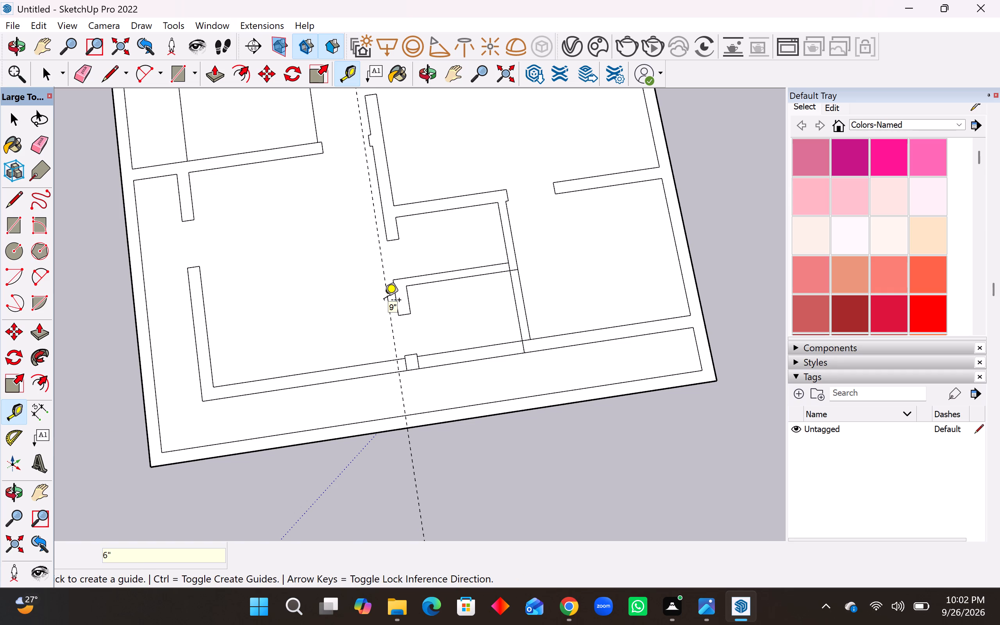
# Place a second parallel guide 3' to the left of the 6" guide, crossing the inner bottom wall.
pyautogui.click(391, 330)
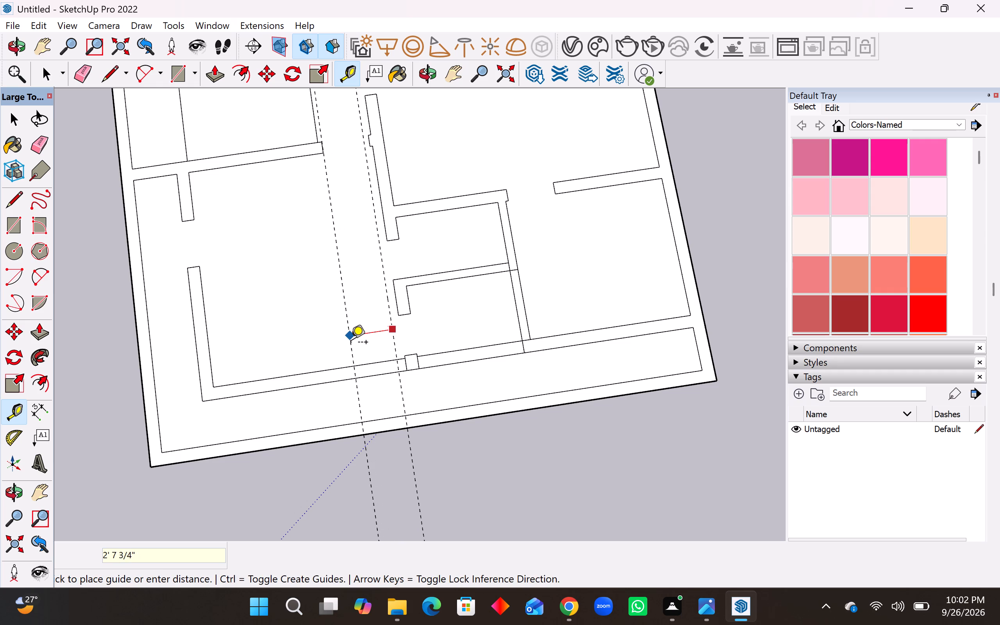
pyautogui.write("3'")
pyautogui.press('Return')
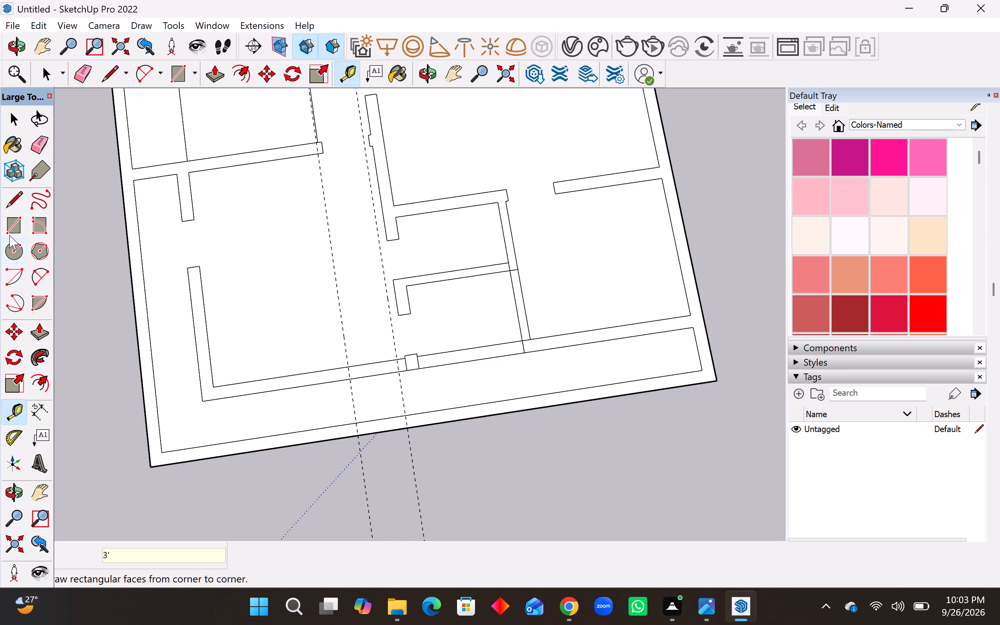
# Cut a 3' × 9" rectangular opening through the inner bottom wall between the two guides, erasing its long edges and the guides.
pyautogui.click(15, 229)
pyautogui.scroll(3, 427, 408)
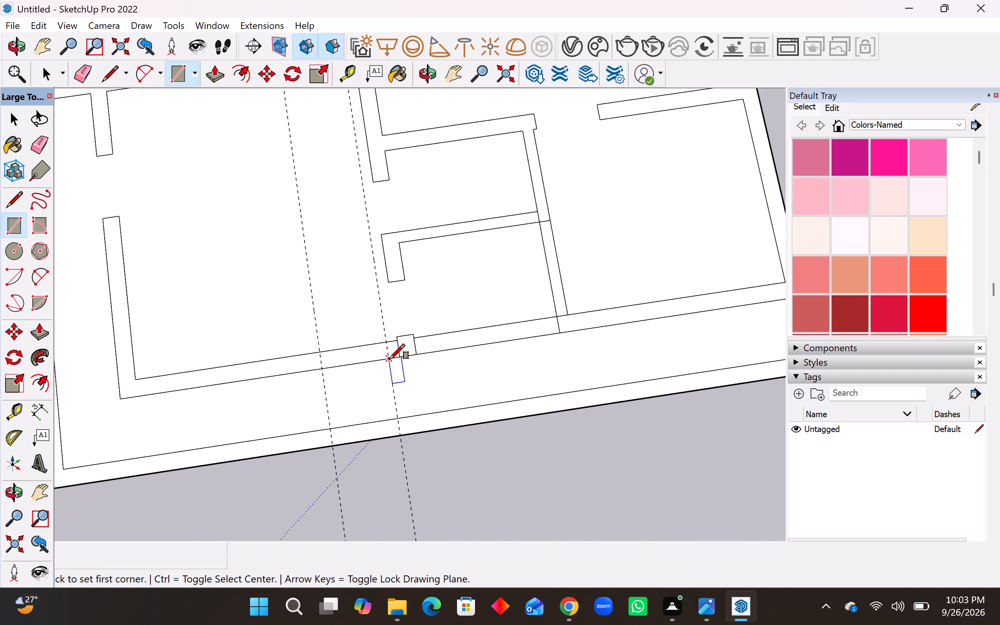
pyautogui.click(389, 359)
pyautogui.click(316, 351)
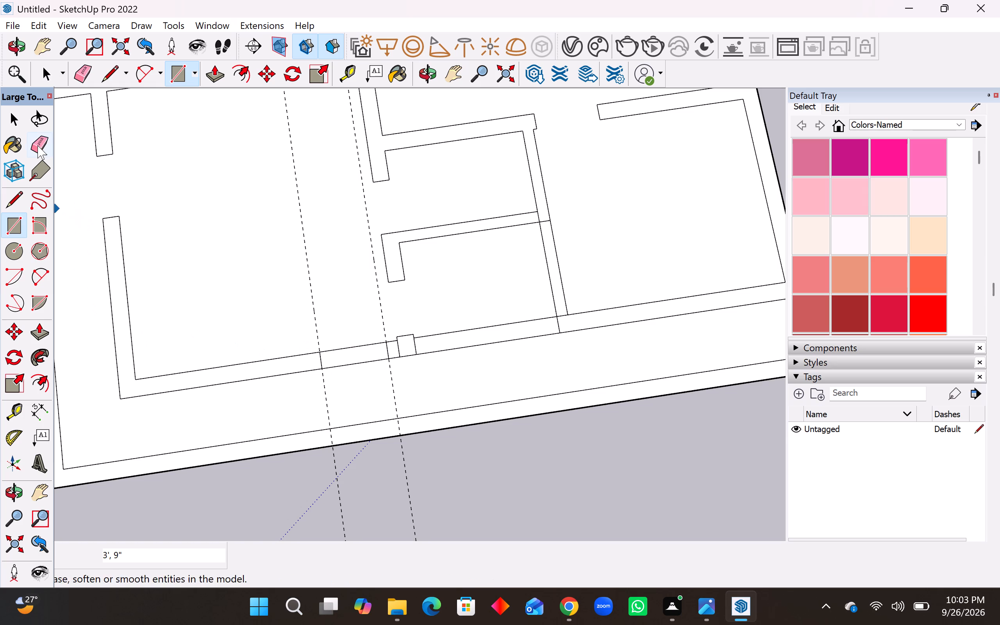
pyautogui.click(37, 145)
pyautogui.moveTo(298, 270); pyautogui.dragTo(375, 319)
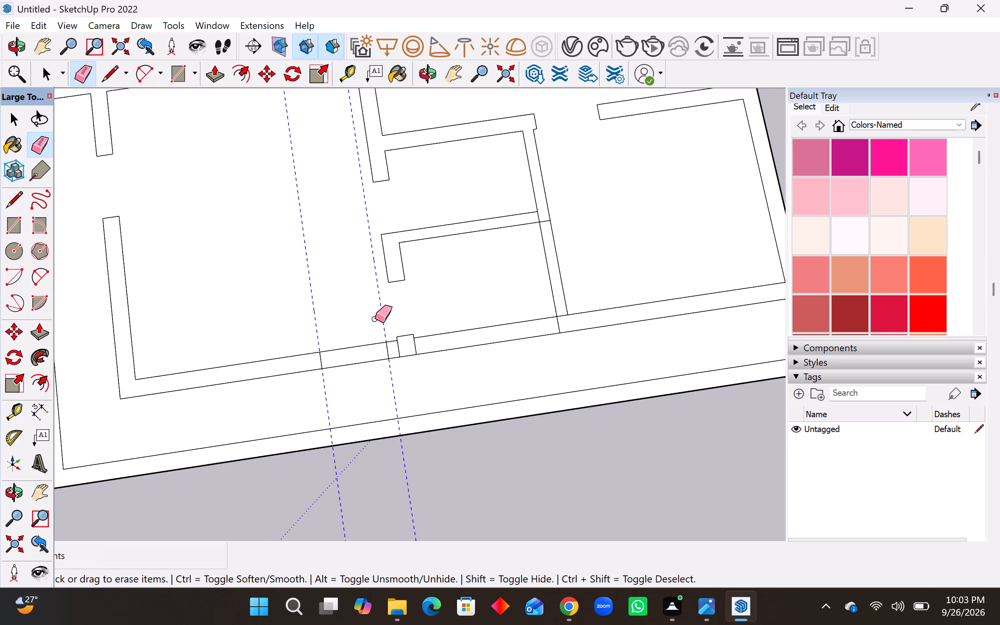
pyautogui.moveTo(375, 319); pyautogui.dragTo(357, 379)
# Erase the stray edges in the inner bottom wall's end block and where the lower small room's right wall meets the adjoining walls.
pyautogui.scroll(3, 398, 370)
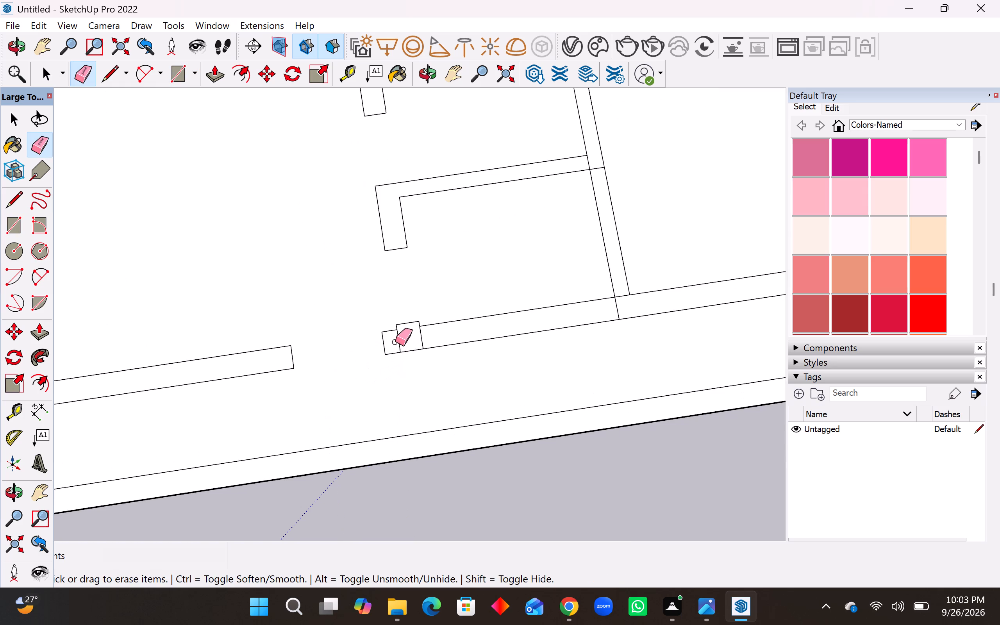
pyautogui.moveTo(395, 342); pyautogui.dragTo(422, 341)
pyautogui.moveTo(615, 311); pyautogui.dragTo(622, 298)
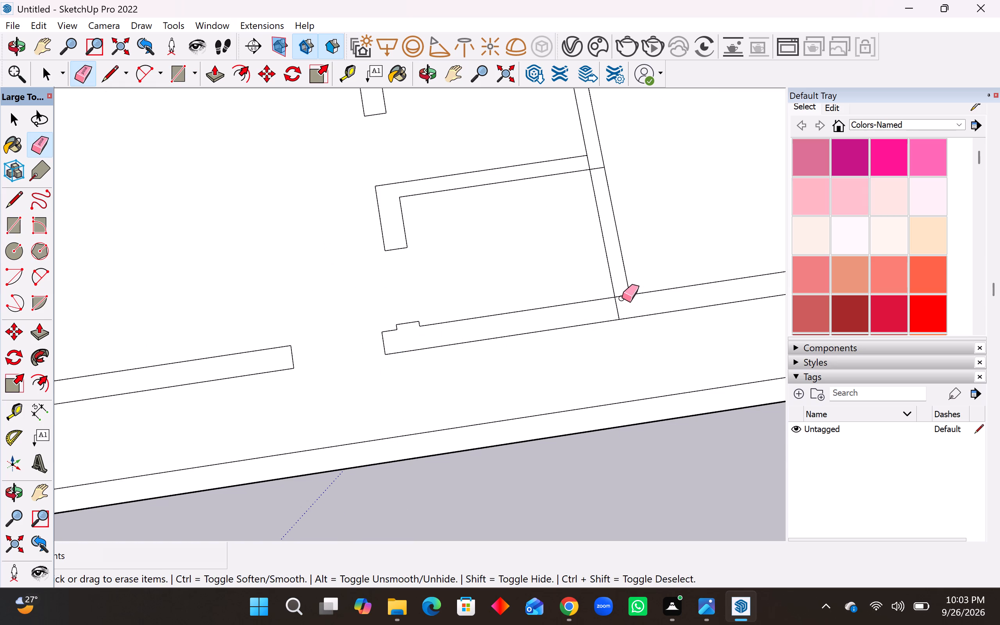
pyautogui.moveTo(622, 298); pyautogui.dragTo(620, 285)
pyautogui.moveTo(599, 175); pyautogui.dragTo(585, 164)
# Examine the whole floor plan's wall outlines and openings.
pyautogui.scroll(-5, 545, 271)
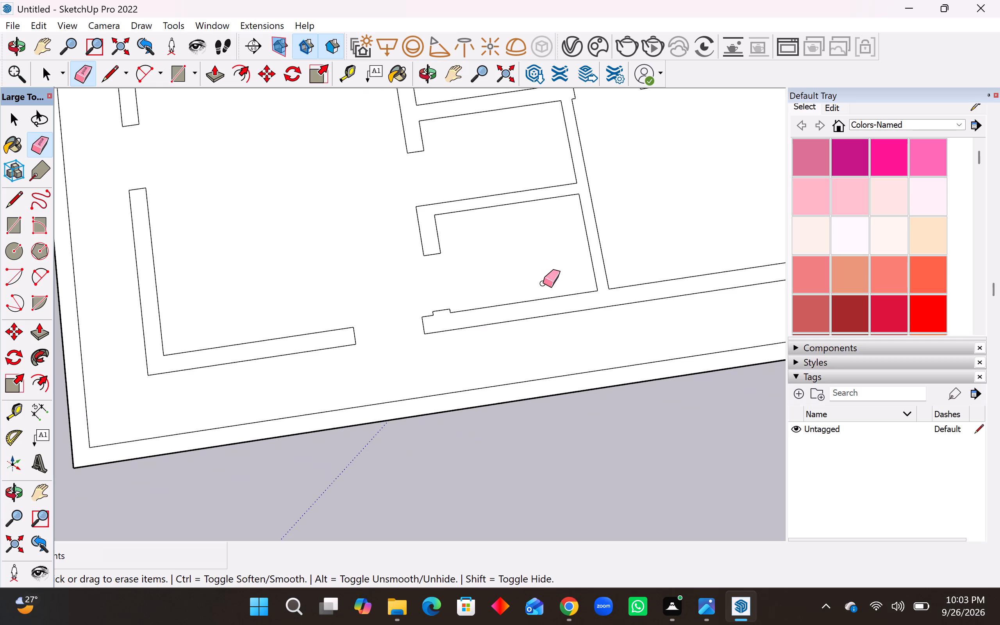
pyautogui.scroll(-4, 521, 311)
pyautogui.scroll(-1, 430, 337)
pyautogui.scroll(-7, 695, 270)
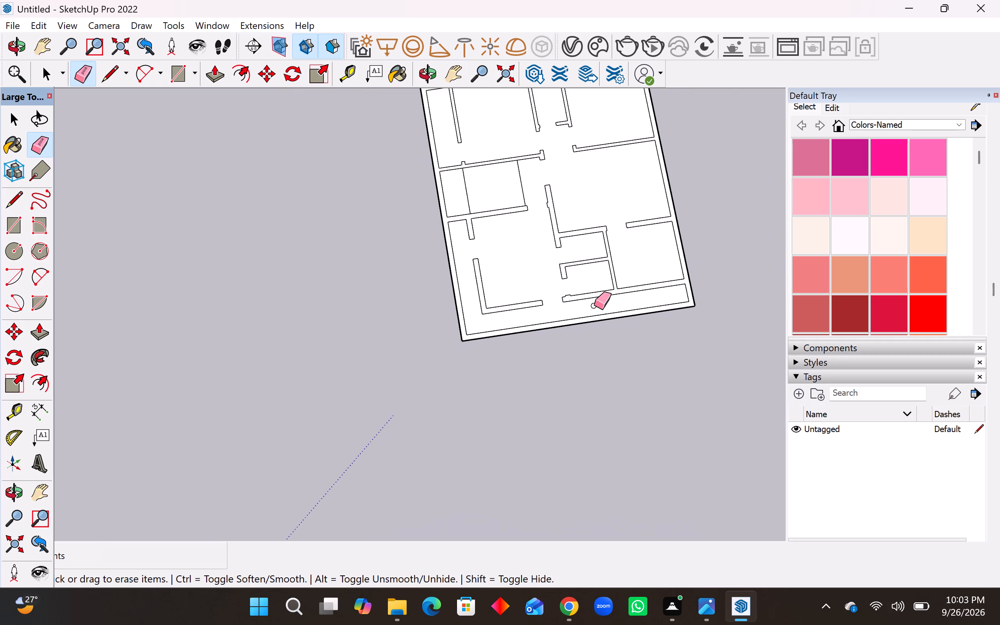
pyautogui.scroll(-3, 436, 340)
pyautogui.scroll(4, 623, 263)
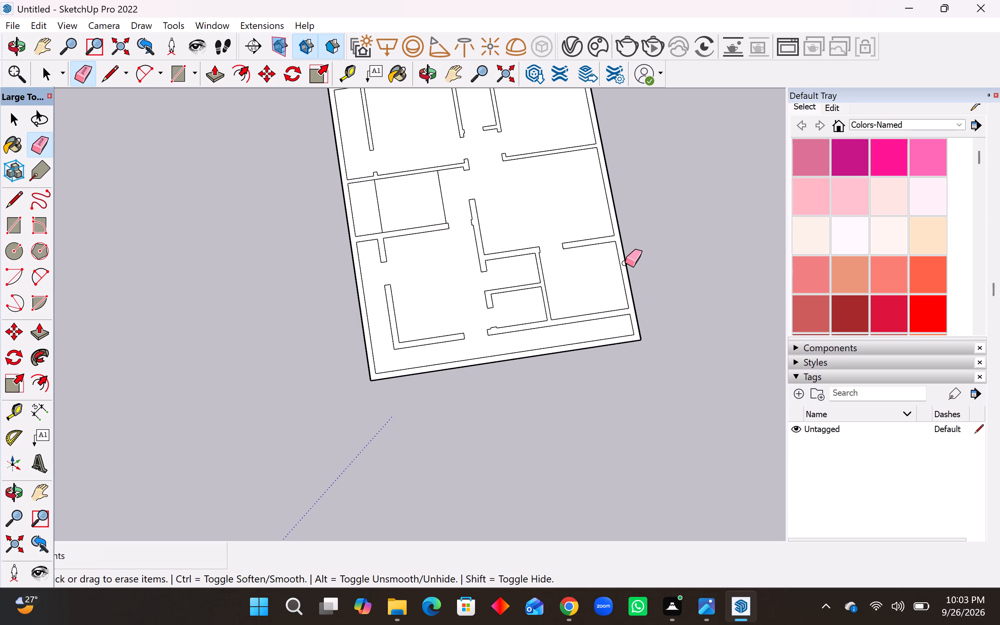
pyautogui.scroll(-3, 534, 321)
pyautogui.scroll(-2, 314, 389)
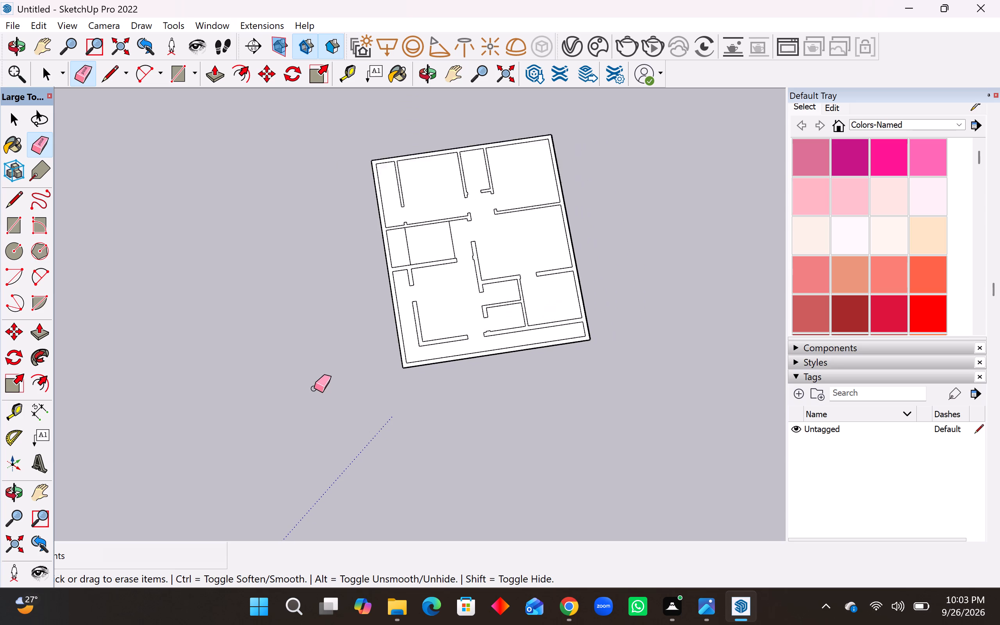
pyautogui.scroll(-1, 314, 388)
pyautogui.scroll(3, 595, 283)
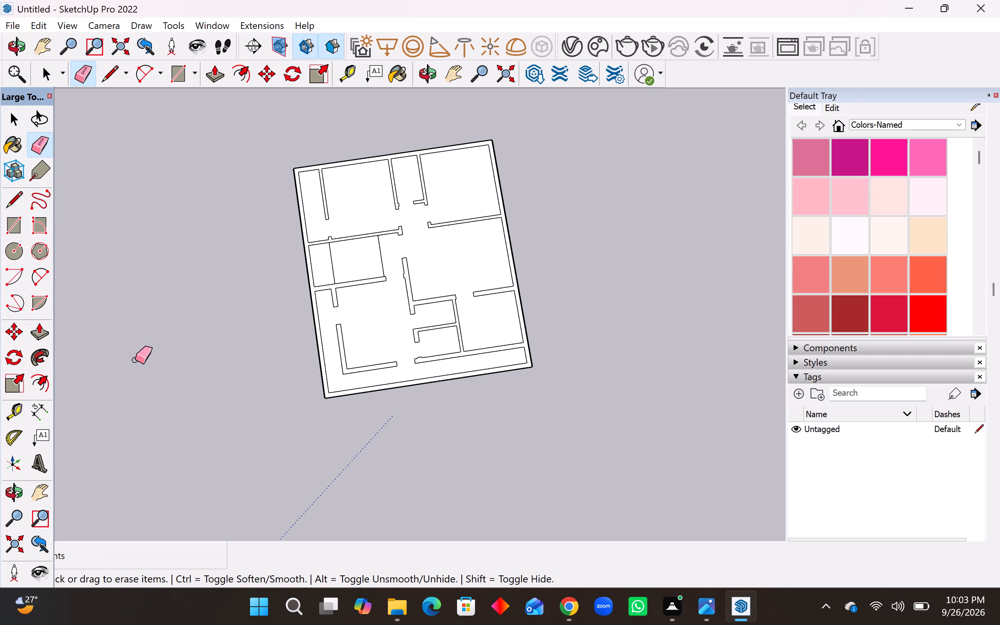
# Draw a 9" line across the left outer wall, extending the lower face of the middle-left room's bottom wall to the outer edge.
pyautogui.press('space')
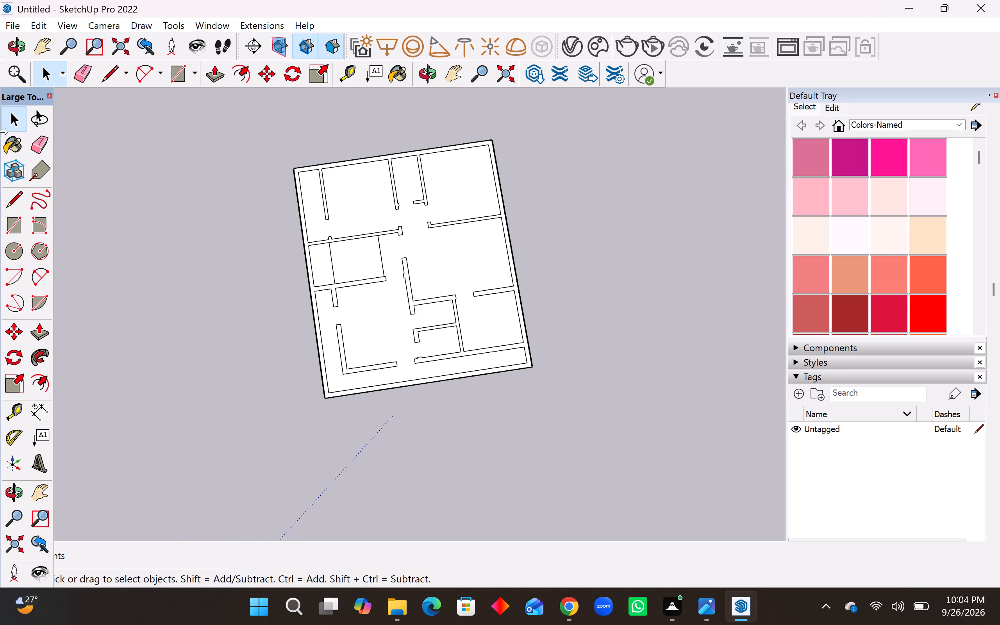
pyautogui.click(18, 205)
pyautogui.scroll(2, 249, 296)
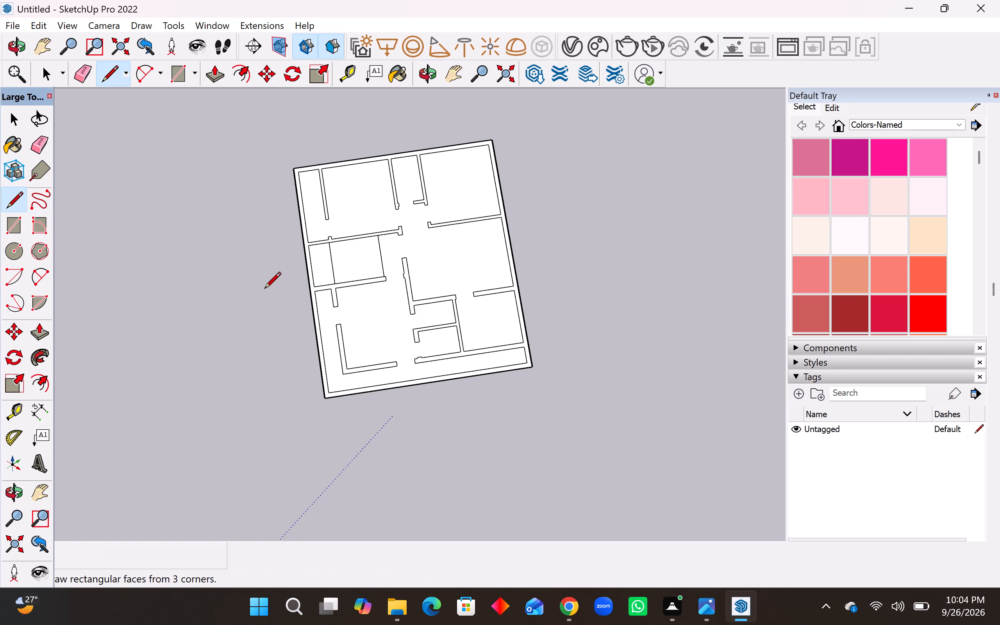
pyautogui.scroll(9, 264, 289)
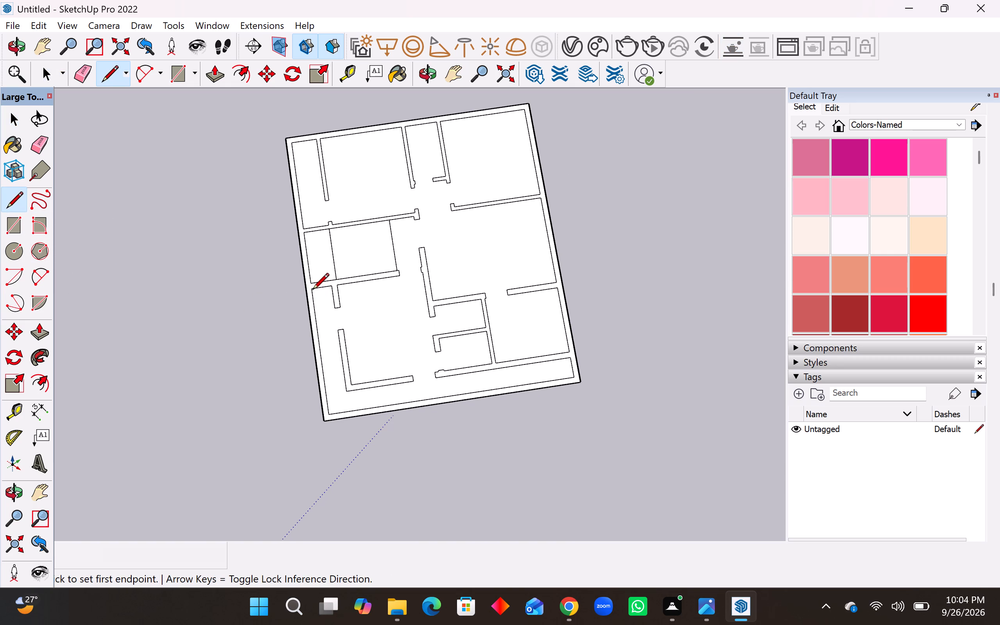
pyautogui.click(312, 291)
pyautogui.click(305, 291)
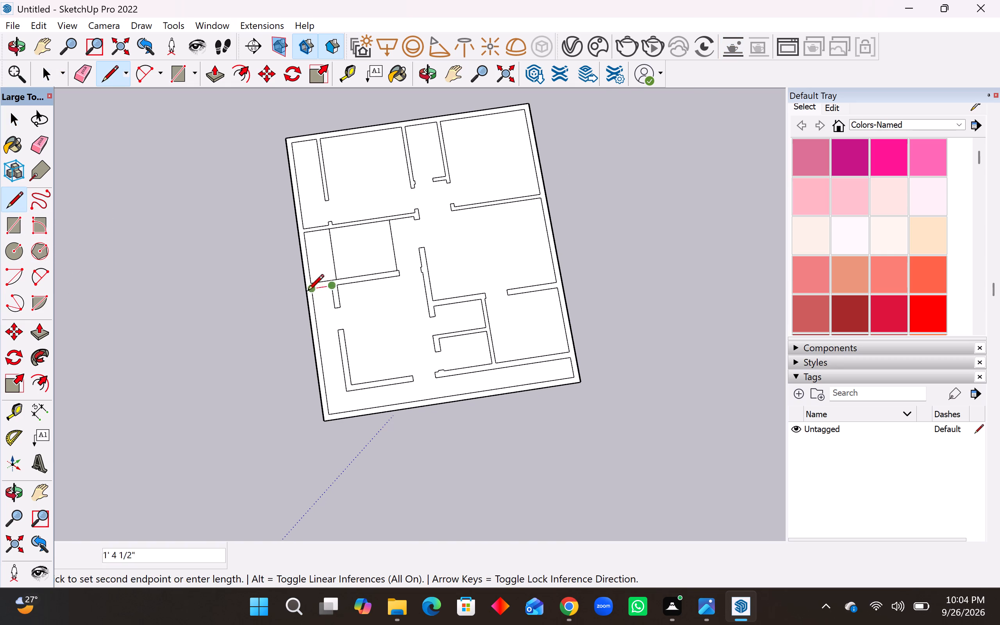
pyautogui.scroll(7, 301, 291)
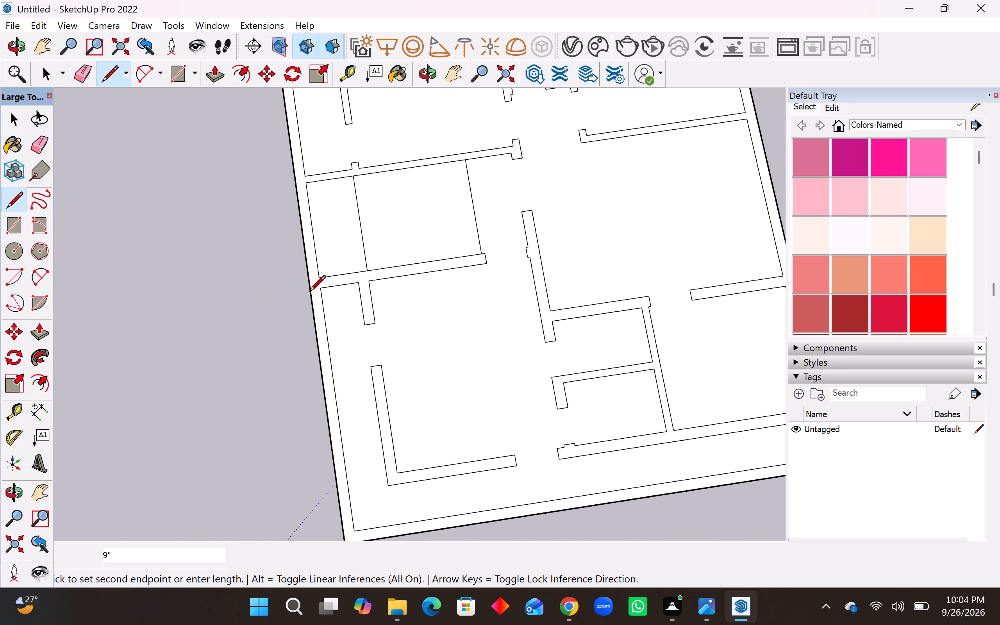
pyautogui.click(309, 293)
# Draw a 9" line across the right outer wall, extending the lower face of the inner bottom wall to the outer edge.
pyautogui.scroll(-6, 214, 346)
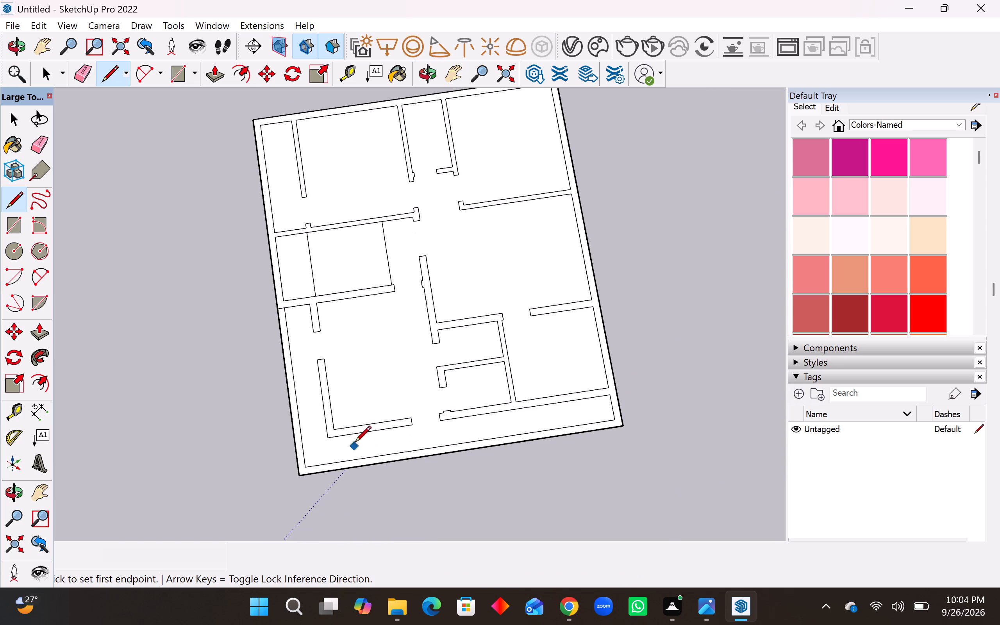
pyautogui.click(611, 398)
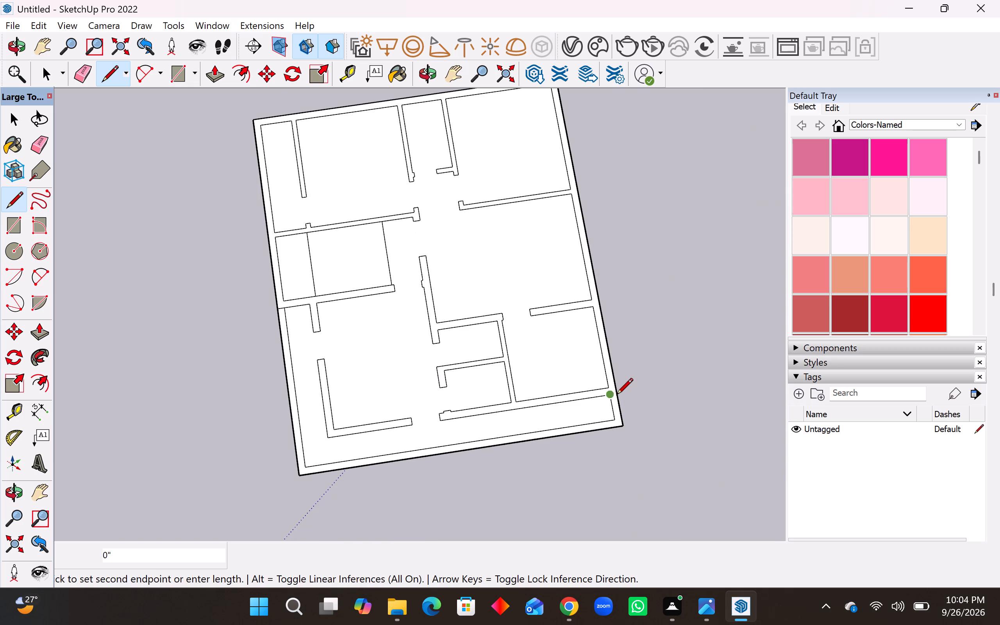
pyautogui.scroll(7, 616, 396)
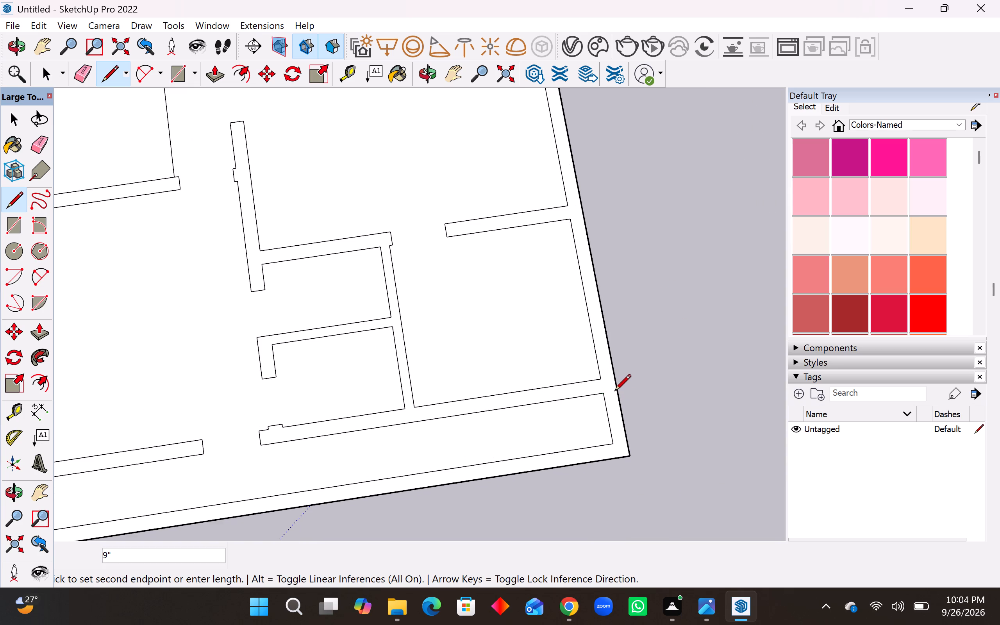
pyautogui.click(617, 392)
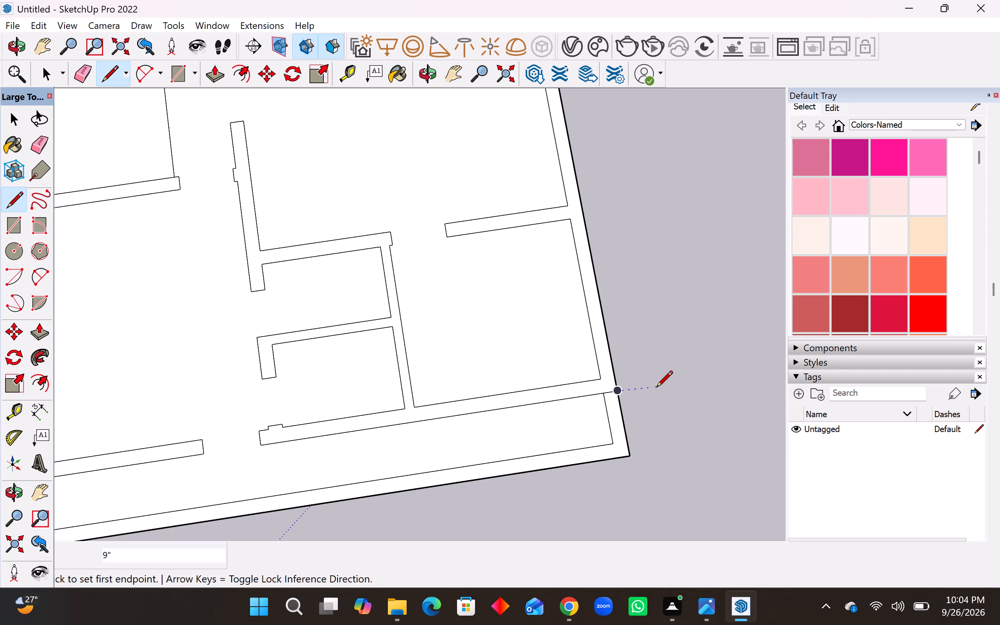
pyautogui.press('space')
# Extrude the connected outer and inner wall face up 10', leaving the bottom perimeter strip and the separate L-shaped wall flat.
pyautogui.scroll(10, 633, 397)
pyautogui.moveTo(601, 407); pyautogui.dragTo(606, 341, button='middle')
pyautogui.scroll(1, 606, 341)
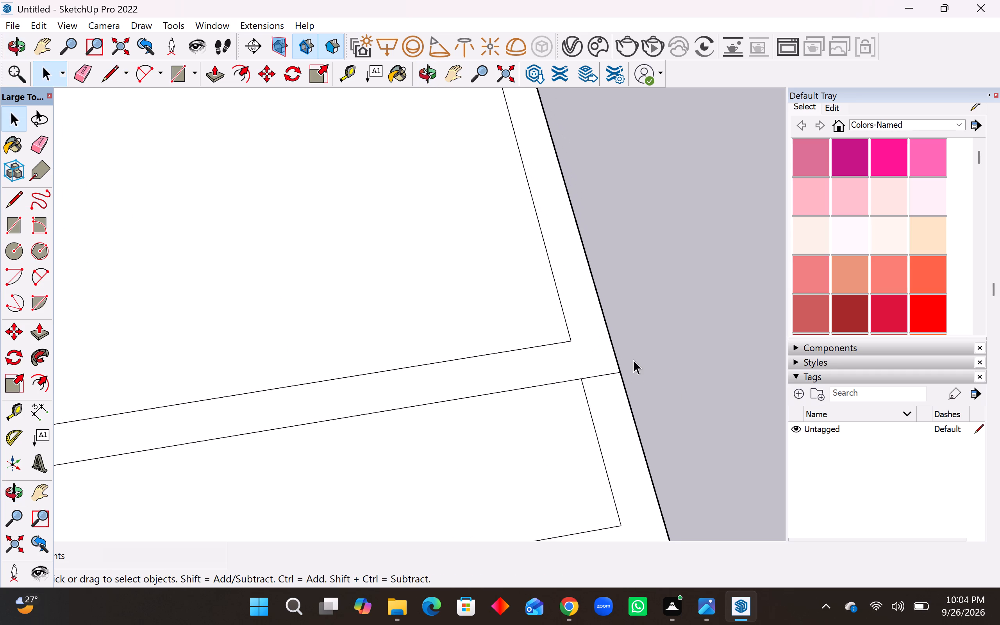
pyautogui.scroll(-3, 642, 370)
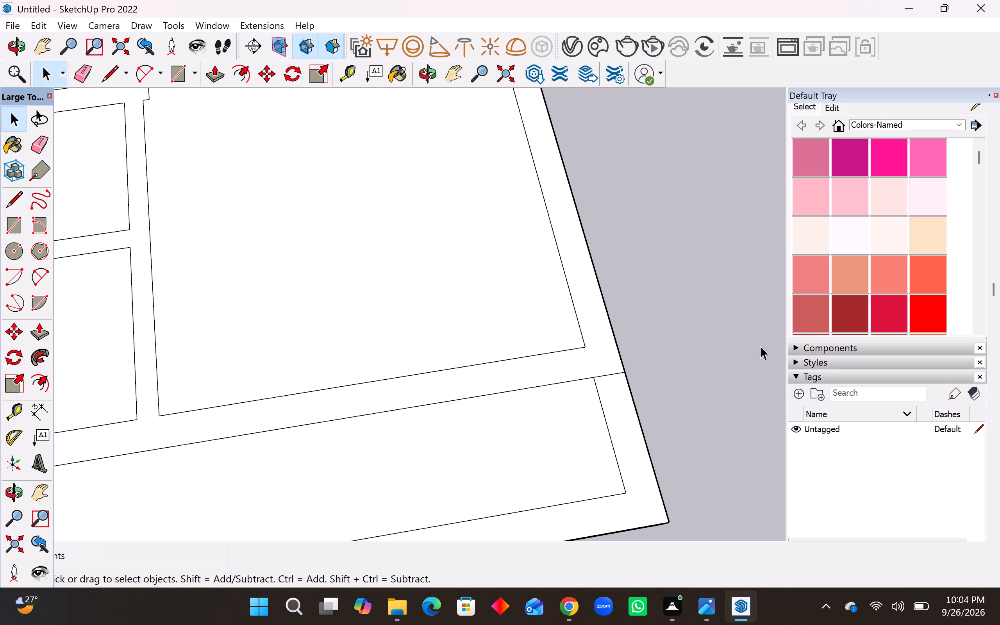
pyautogui.scroll(-5, 604, 346)
pyautogui.scroll(-4, 637, 359)
pyautogui.scroll(-9, 601, 418)
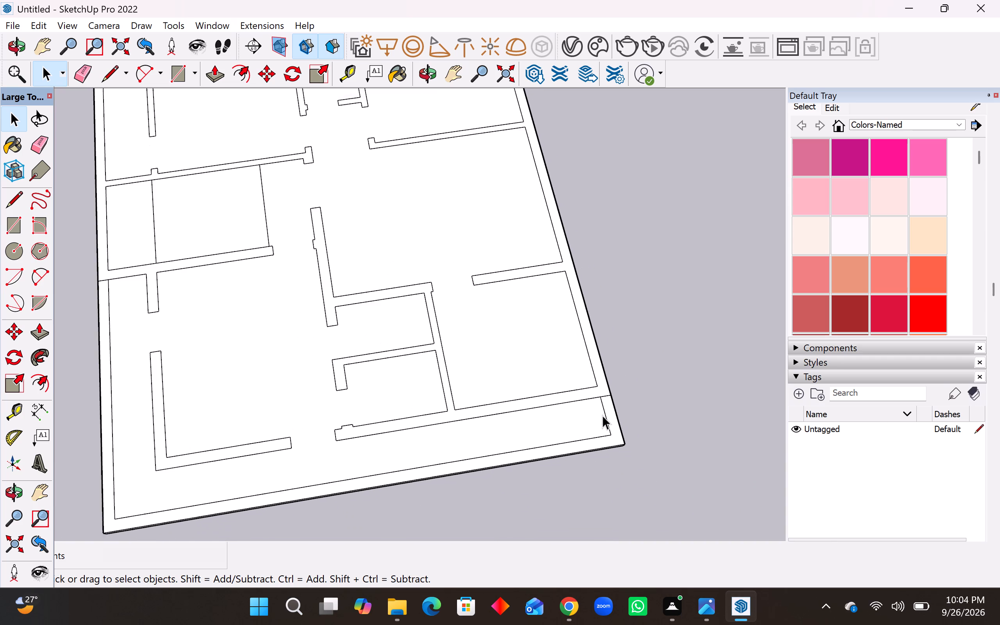
pyautogui.scroll(-4, 598, 395)
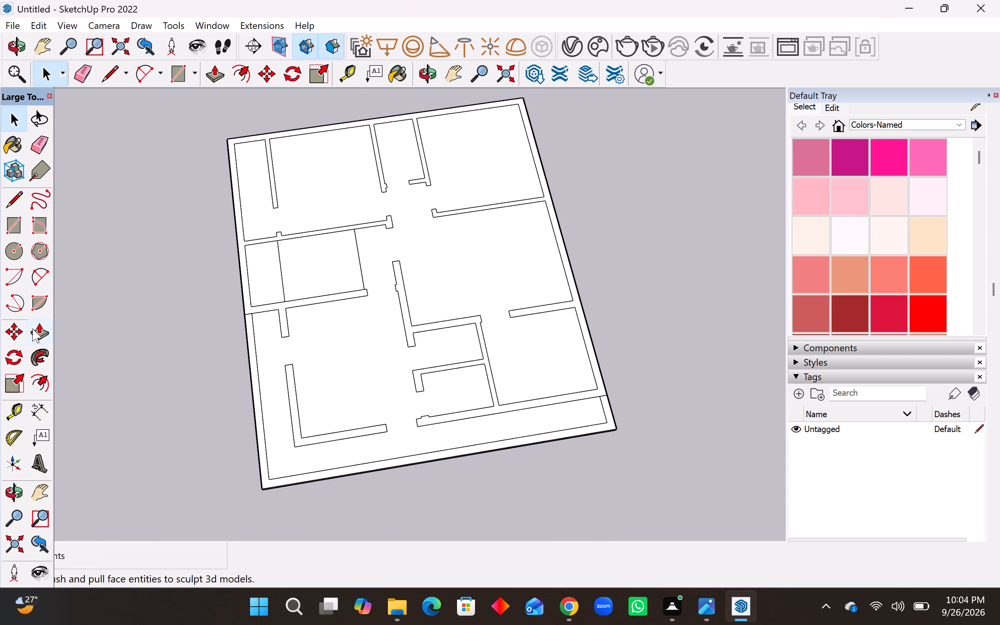
pyautogui.click(33, 329)
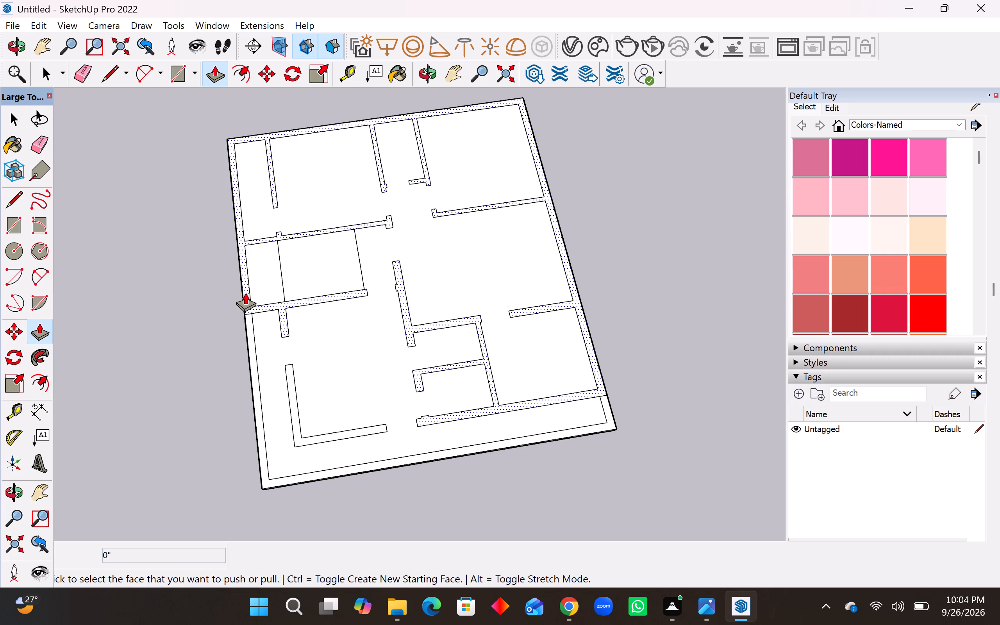
pyautogui.click(245, 293)
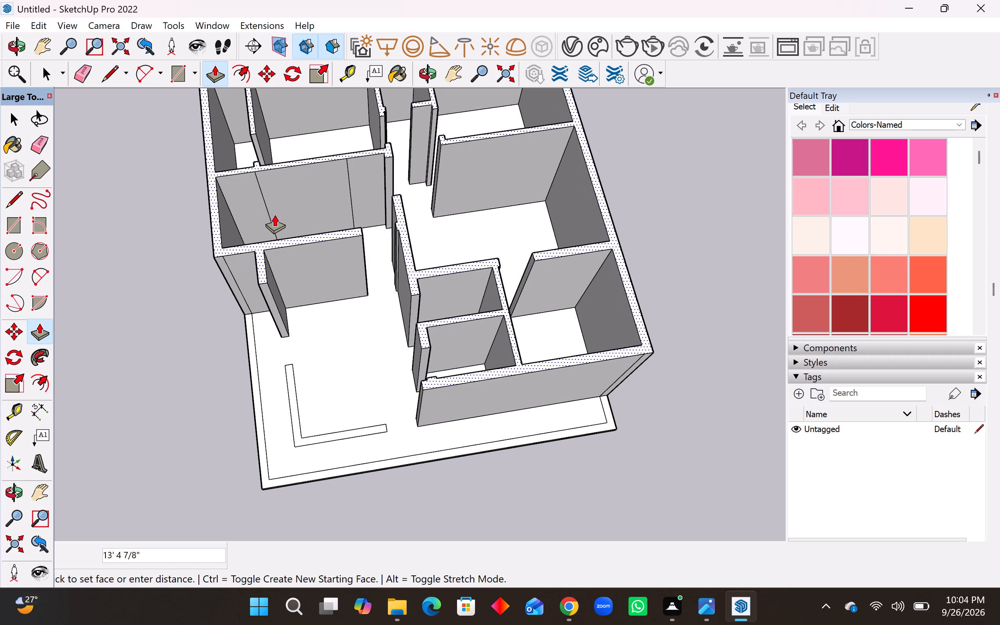
pyautogui.write("10'")
pyautogui.press('Return')
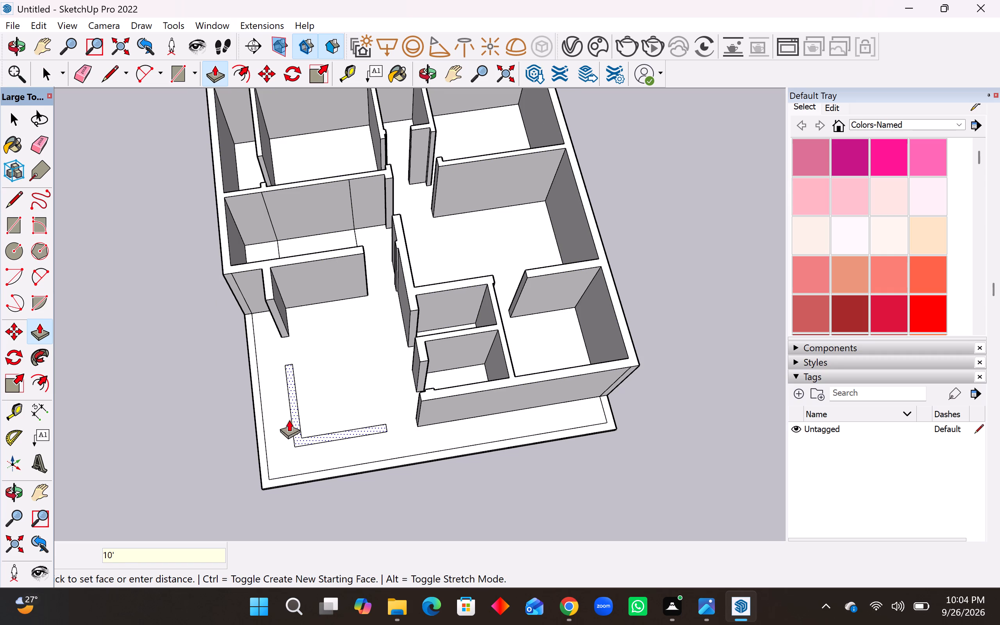
# Extrude the separate L-shaped wall near the plan's lower-left corner to the same height as the main walls.
pyautogui.click(297, 405)
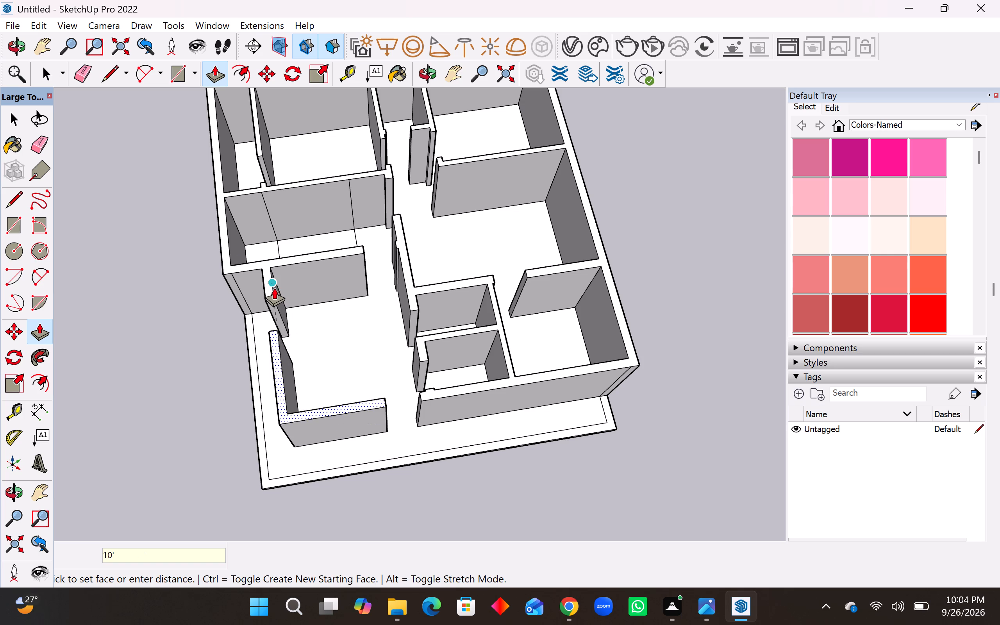
pyautogui.click(271, 287)
# Examine the extruded walls, rooms and openings from several angles.
pyautogui.moveTo(314, 371); pyautogui.dragTo(348, 443, button='middle')
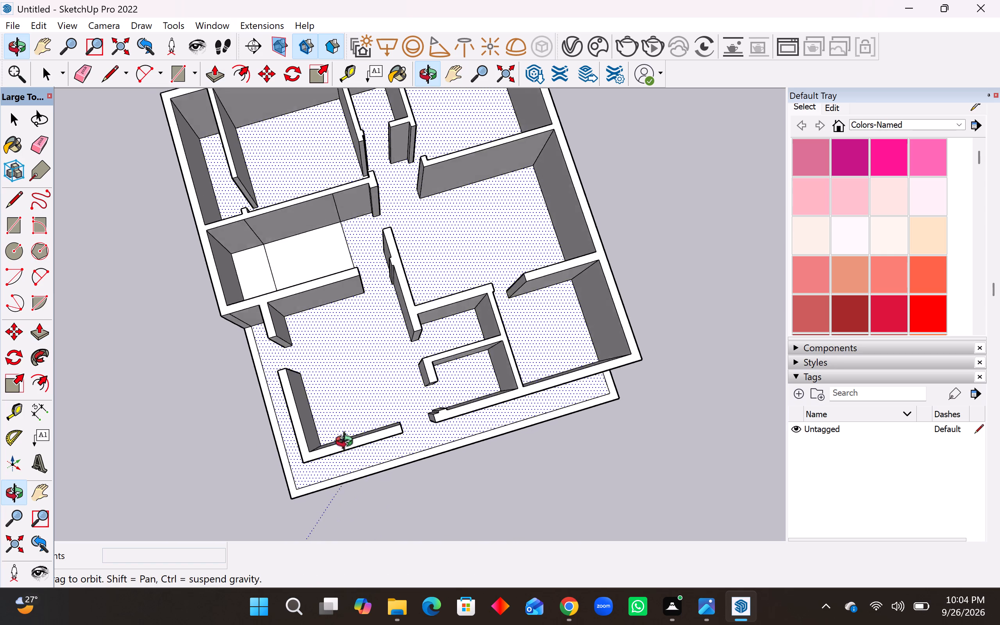
pyautogui.moveTo(348, 443); pyautogui.dragTo(394, 319, button='middle')
pyautogui.scroll(-5, 399, 325)
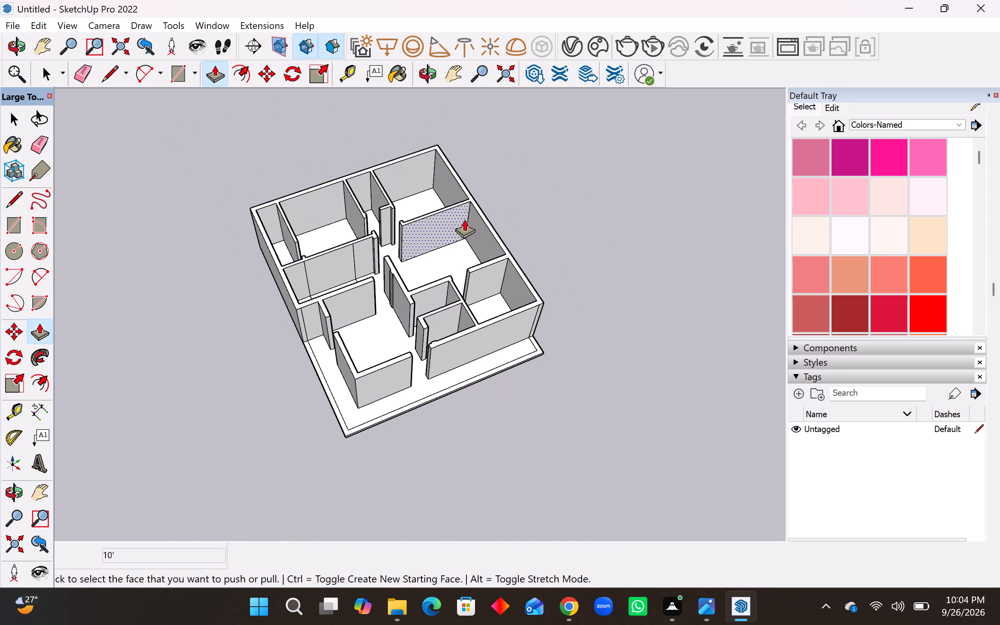
pyautogui.scroll(-1, 464, 219)
pyautogui.scroll(8, 450, 244)
pyautogui.scroll(4, 448, 323)
pyautogui.moveTo(454, 329); pyautogui.dragTo(397, 276, button='middle')
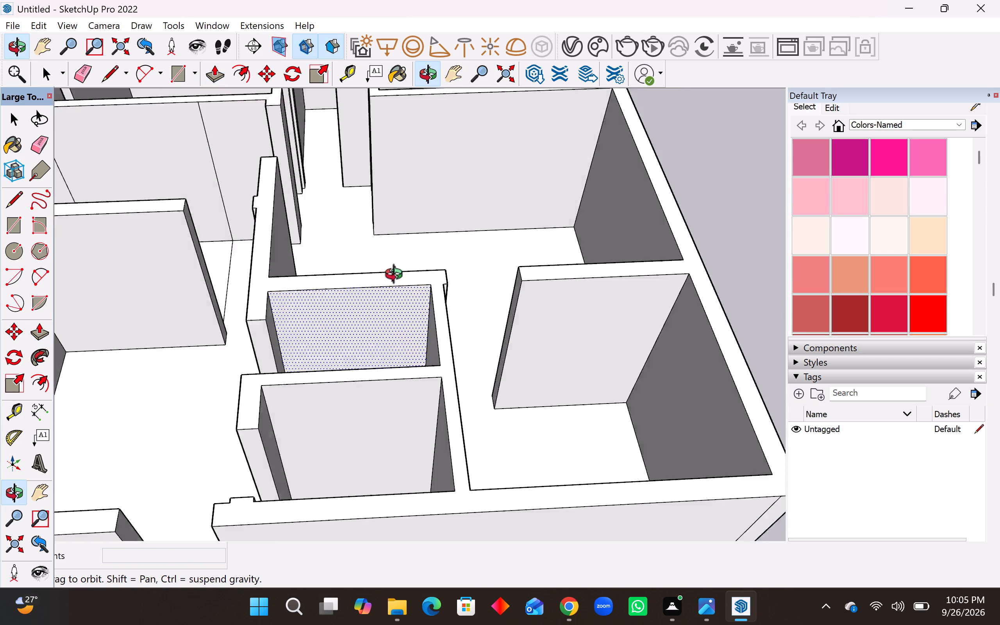
pyautogui.moveTo(397, 276); pyautogui.dragTo(572, 348, button='middle')
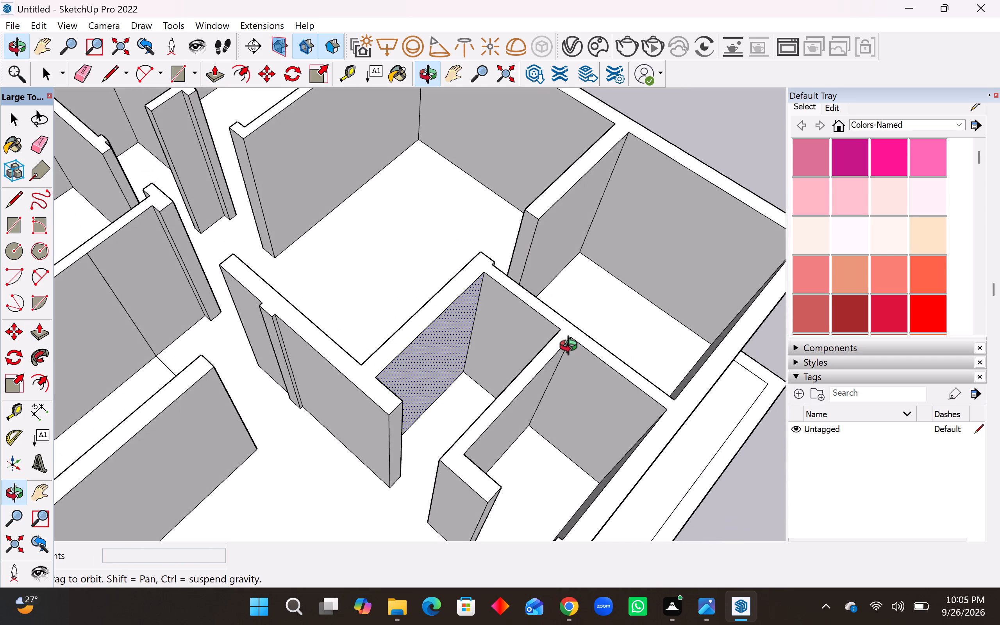
pyautogui.moveTo(572, 348); pyautogui.dragTo(485, 365, button='middle')
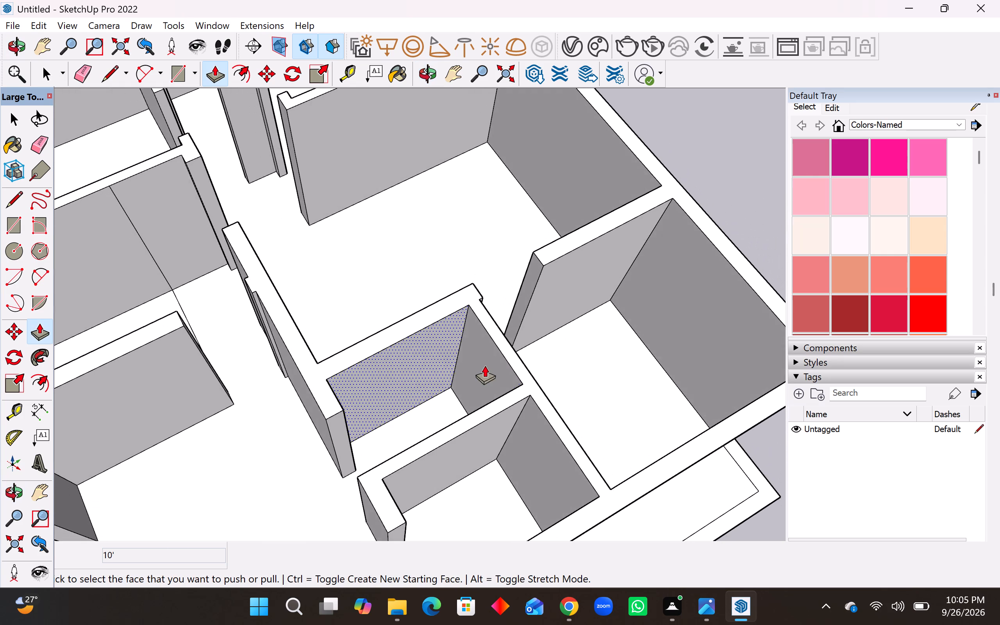
pyautogui.scroll(-5, 473, 350)
pyautogui.moveTo(507, 352); pyautogui.dragTo(401, 387, button='middle')
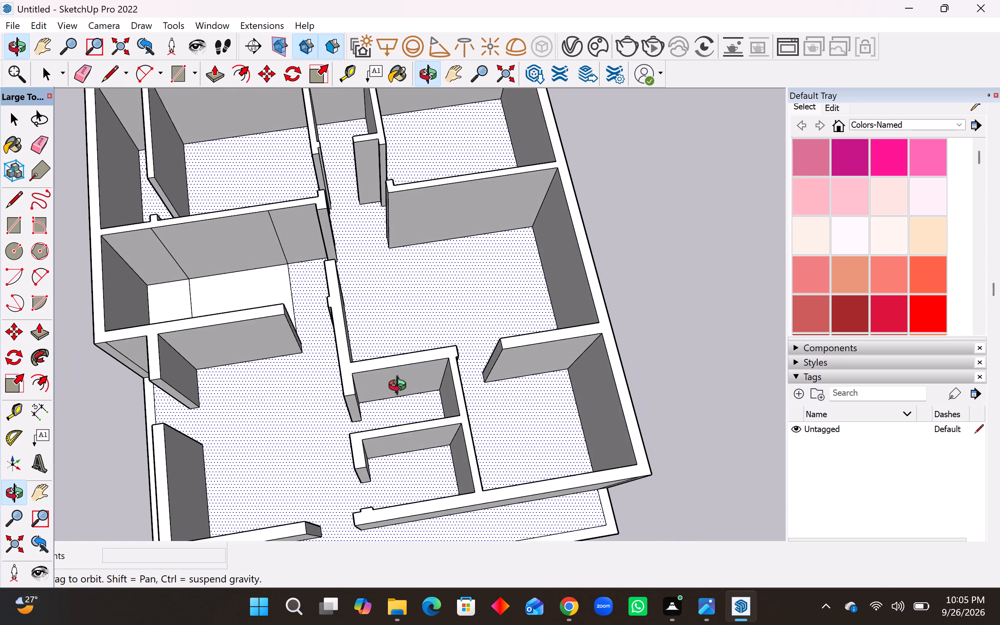
pyautogui.moveTo(401, 387); pyautogui.dragTo(407, 365, button='middle')
pyautogui.scroll(3, 303, 338)
pyautogui.scroll(-4, 350, 326)
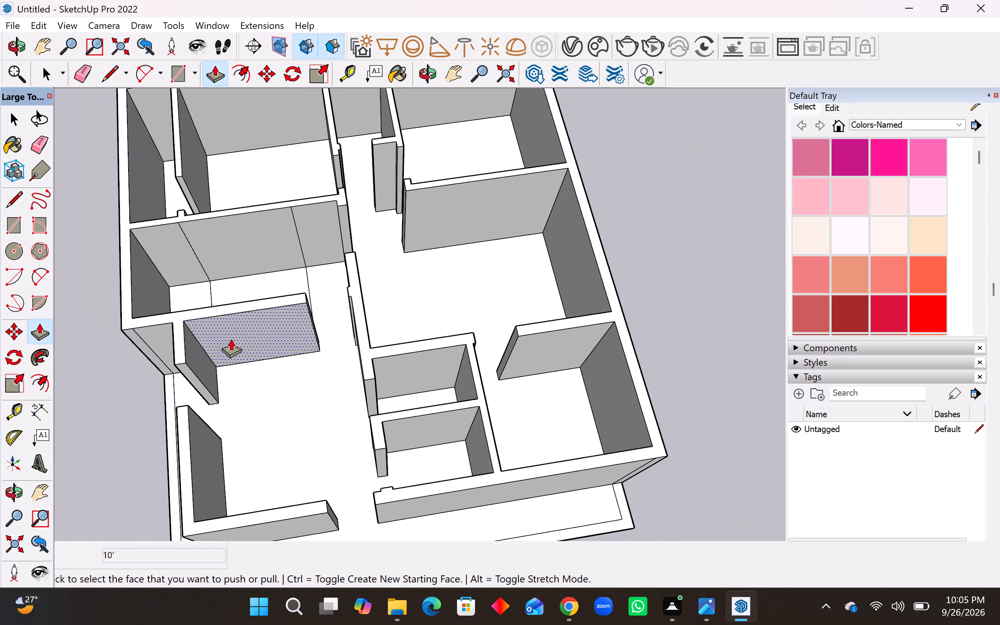
# Draw a 3' × 9" rectangle at wall-top level across the opening between the L-shaped wall and the short wall stub facing it.
pyautogui.click(14, 230)
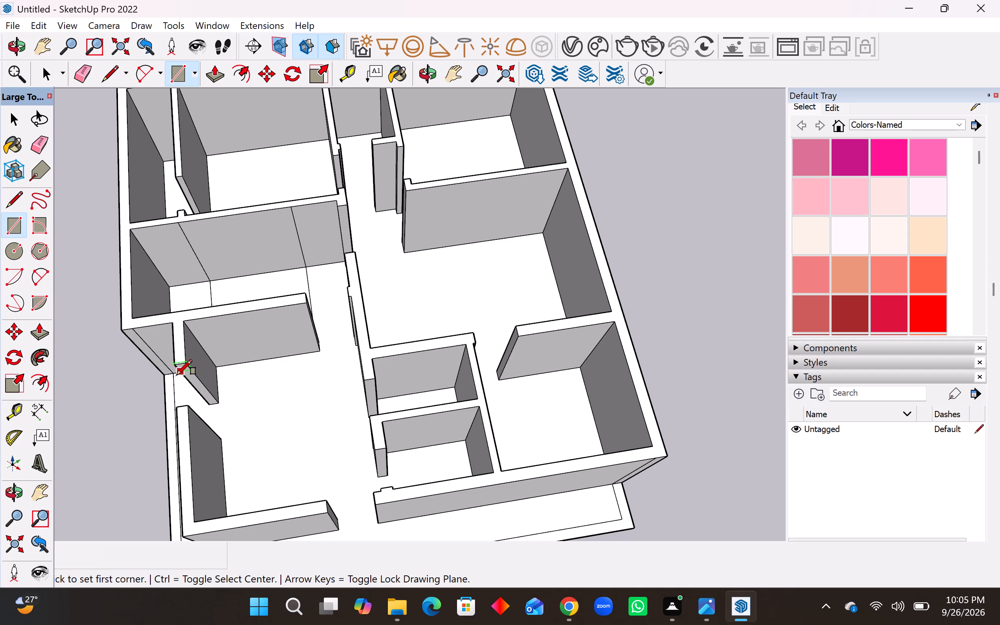
pyautogui.moveTo(177, 375); pyautogui.dragTo(524, 305, button='middle')
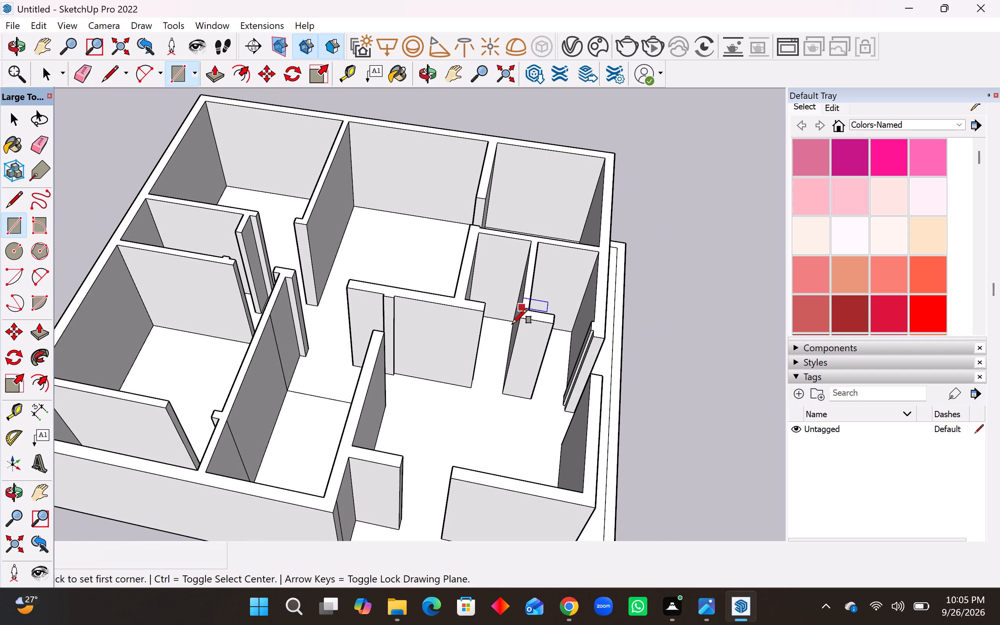
pyautogui.click(402, 467)
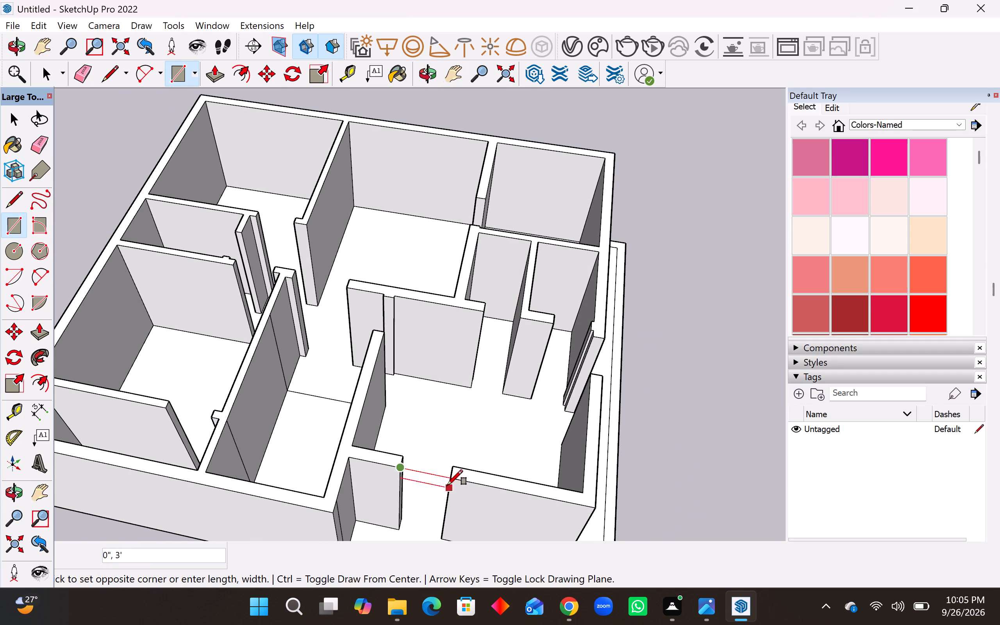
pyautogui.click(454, 471)
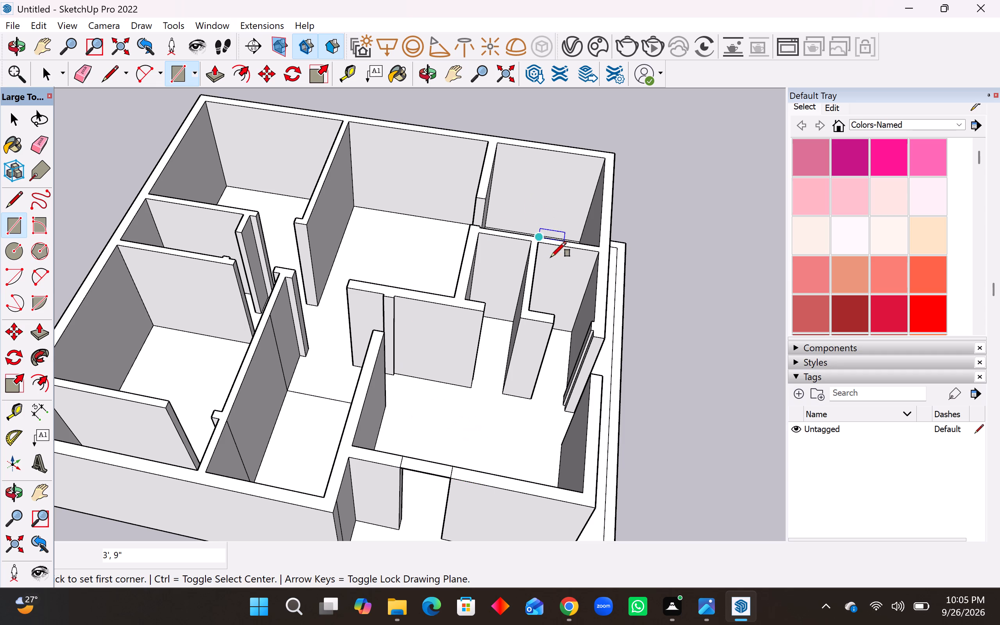
# Draw a rectangle about 3' long at wall-top level across the opening between the middle-left room's bottom wall and the central vertical wall.
pyautogui.moveTo(569, 315); pyautogui.dragTo(278, 384, button='middle')
pyautogui.scroll(3, 391, 286)
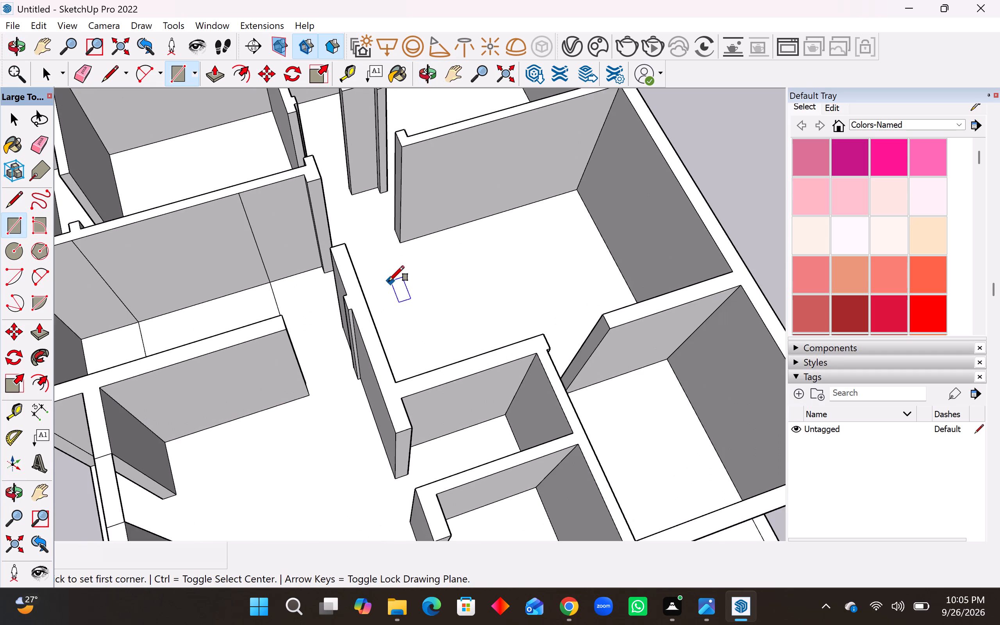
pyautogui.scroll(3, 389, 281)
pyautogui.moveTo(223, 357); pyautogui.dragTo(228, 354)
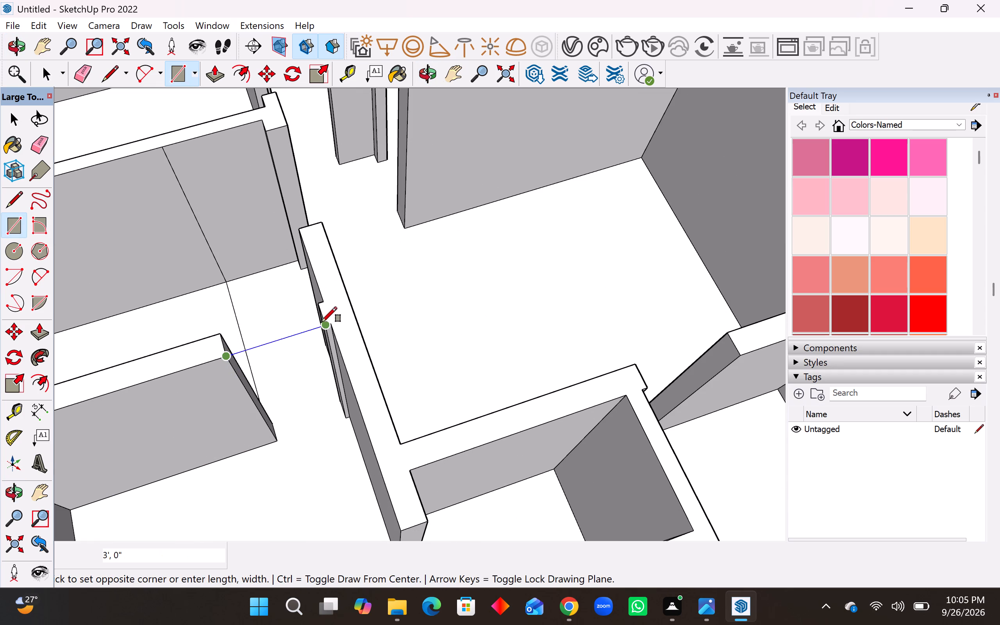
pyautogui.click(318, 304)
# Draw a 2'6" × 9" rectangle at wall-top level across the lower small room's door opening, ending at the inner bottom wall.
pyautogui.scroll(-6, 295, 320)
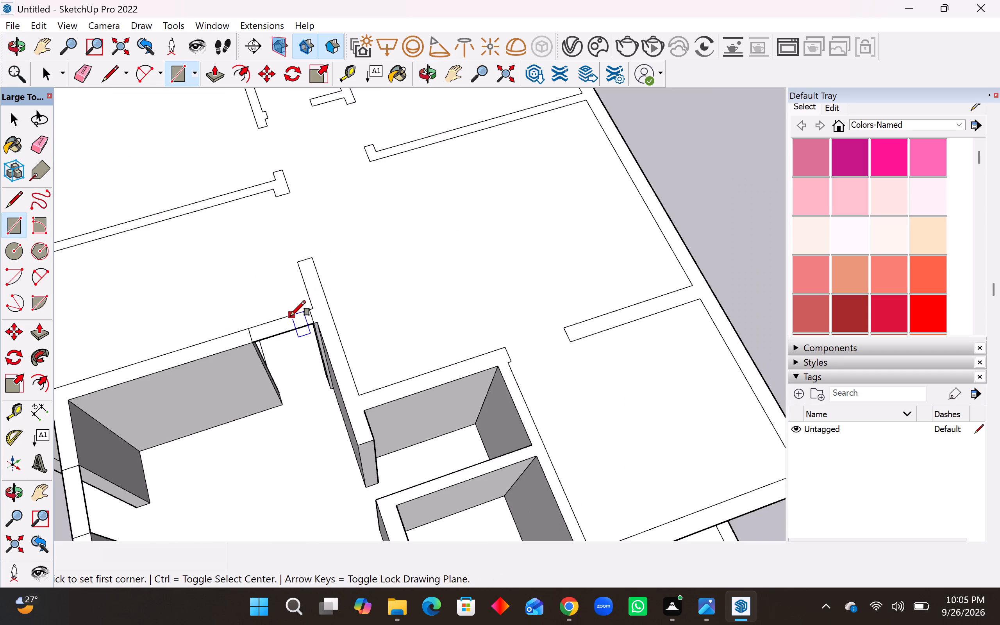
pyautogui.scroll(-6, 290, 316)
pyautogui.scroll(7, 363, 388)
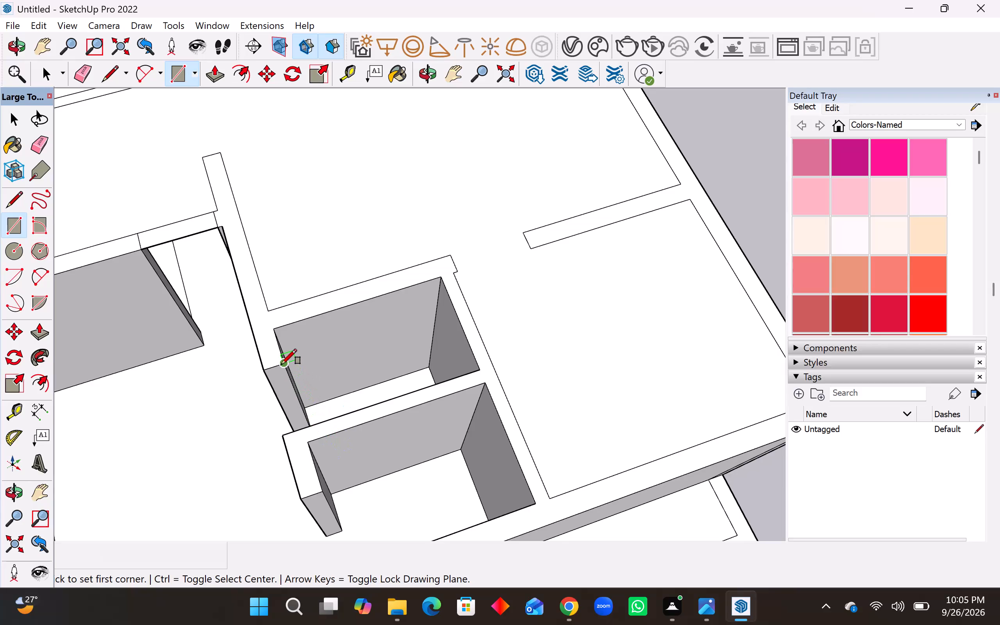
pyautogui.click(281, 364)
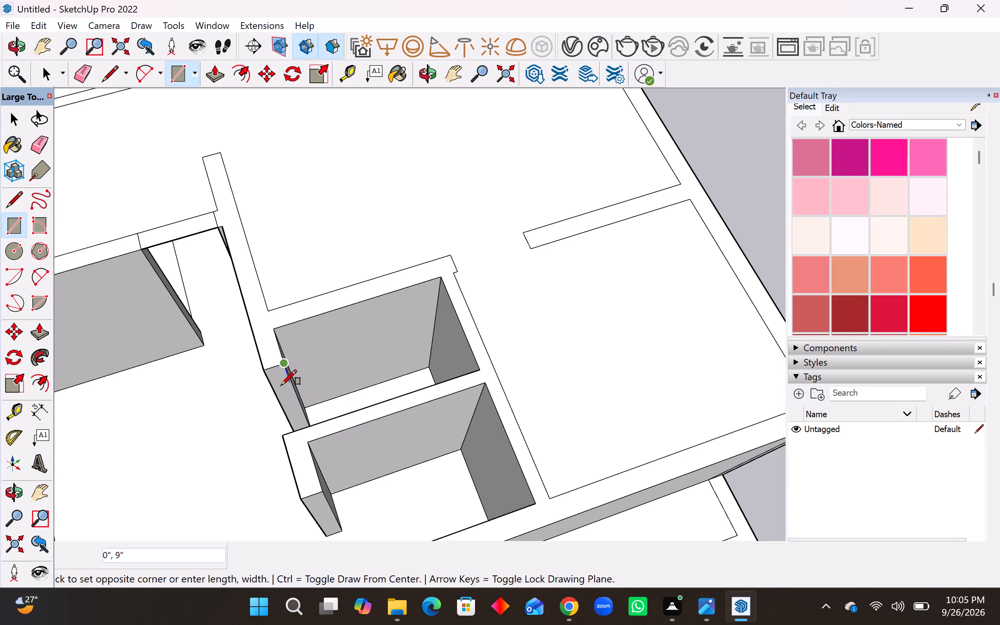
pyautogui.press('Escape')
pyautogui.scroll(-10, 295, 369)
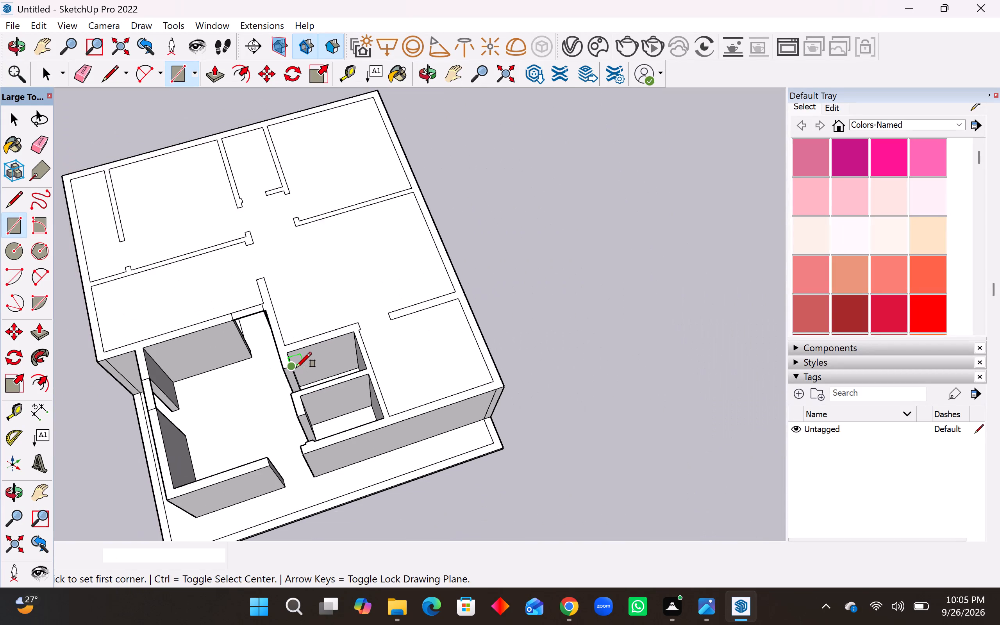
pyautogui.scroll(-3, 296, 368)
pyautogui.scroll(11, 323, 425)
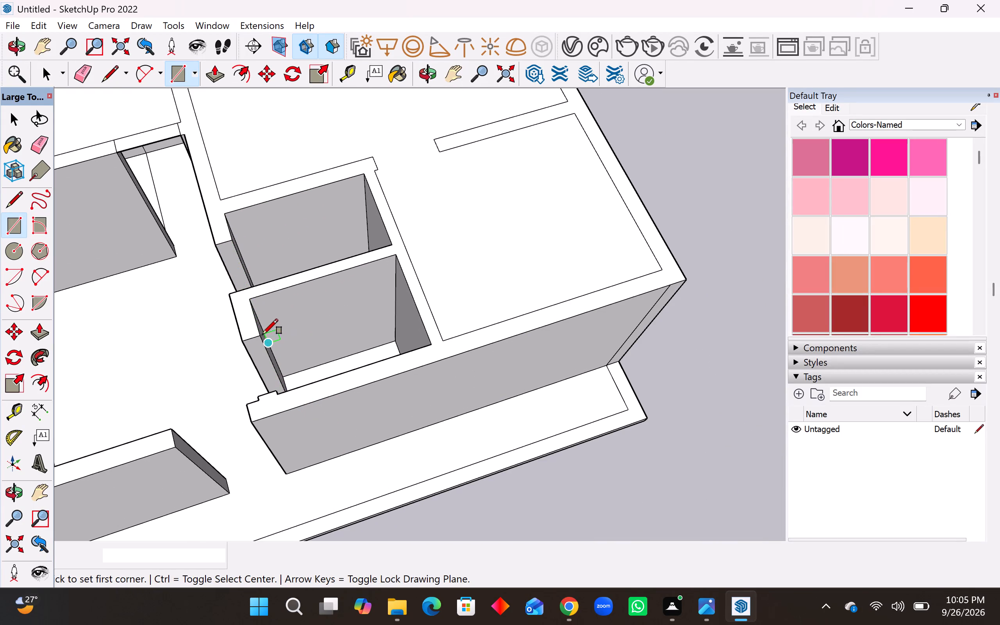
pyautogui.click(258, 336)
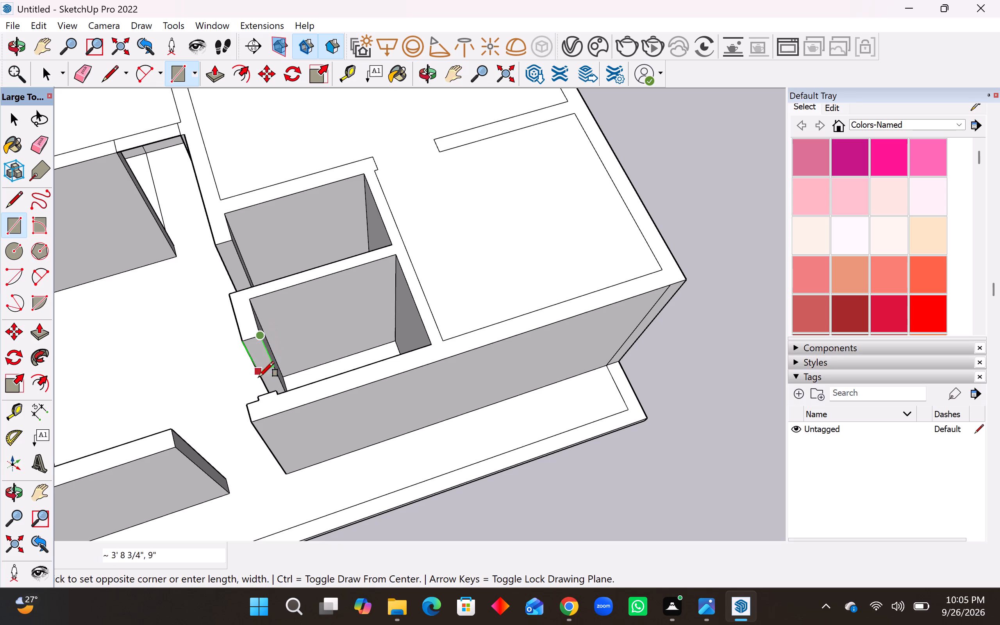
pyautogui.click(259, 395)
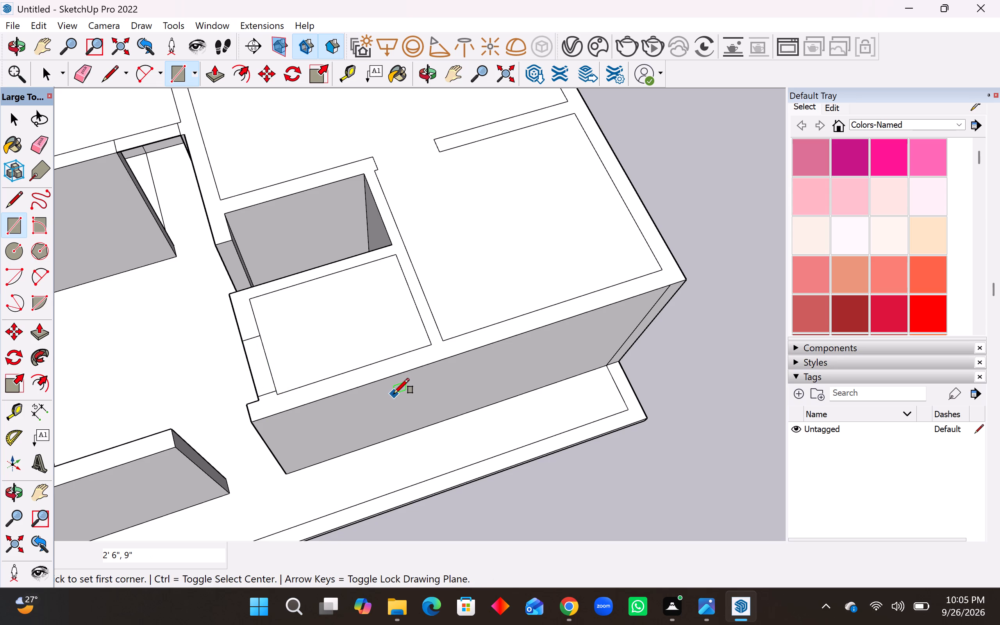
# Draw a 3' × 9" rectangle at wall-top level across the opening between the lower-right room's top wall and the upper small room's corner.
pyautogui.scroll(-8, 394, 394)
pyautogui.scroll(-2, 516, 352)
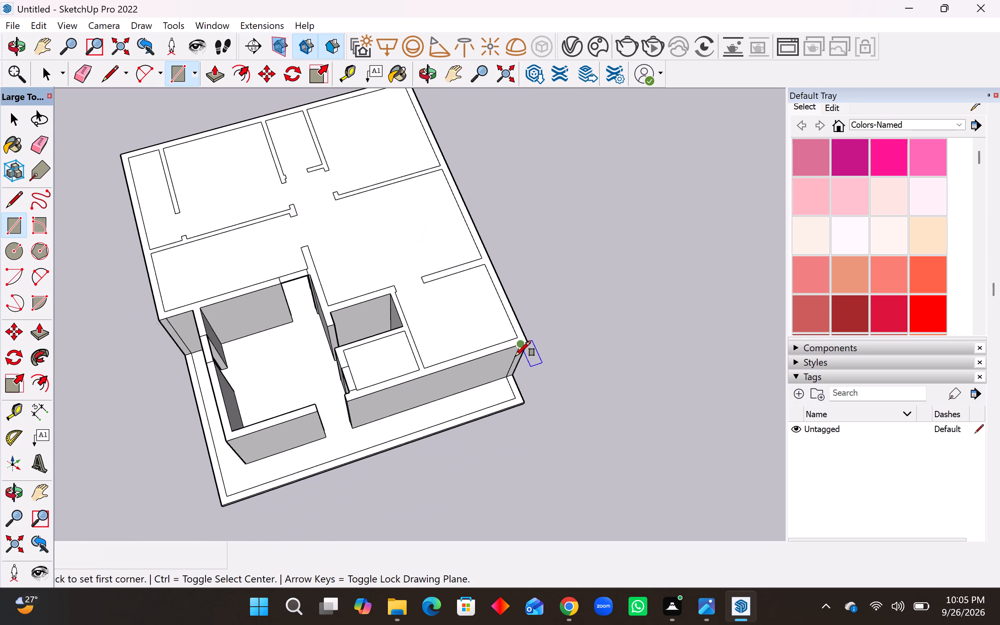
pyautogui.scroll(-2, 515, 356)
pyautogui.moveTo(452, 294); pyautogui.dragTo(383, 343, button='middle')
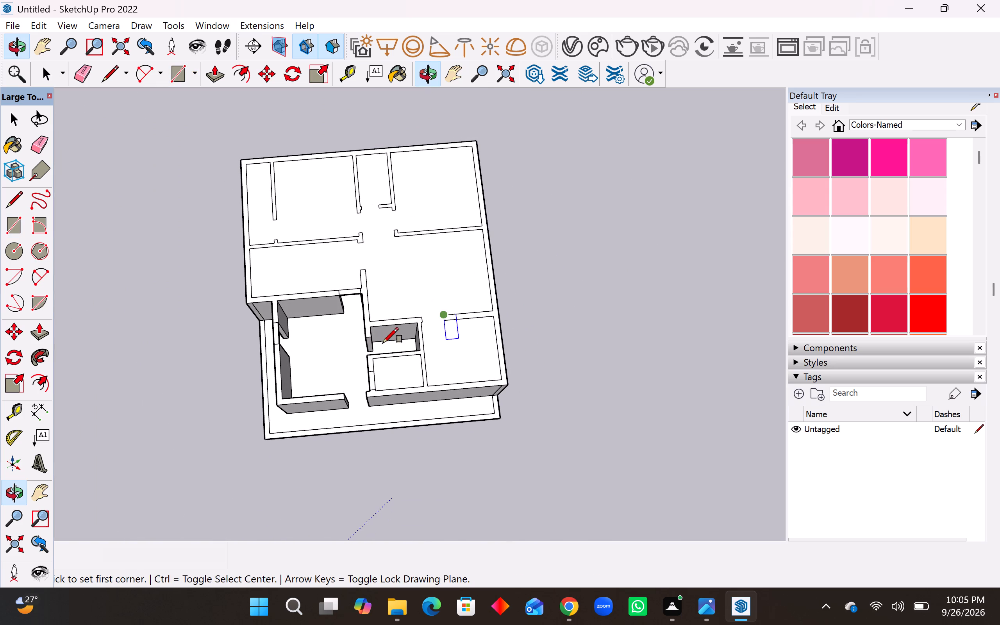
pyautogui.scroll(1, 419, 328)
pyautogui.scroll(4, 412, 230)
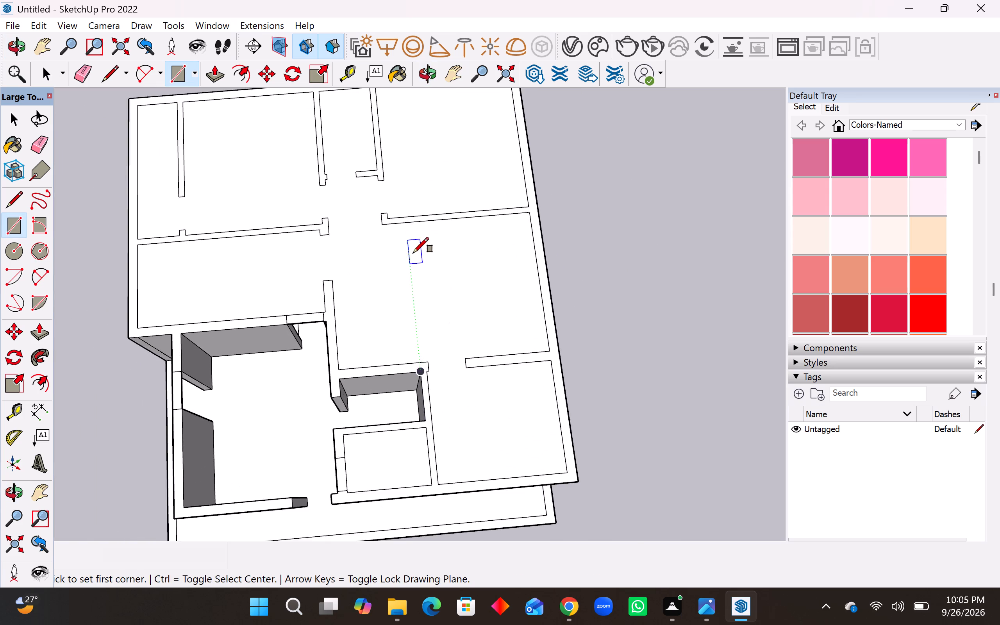
pyautogui.scroll(3, 413, 254)
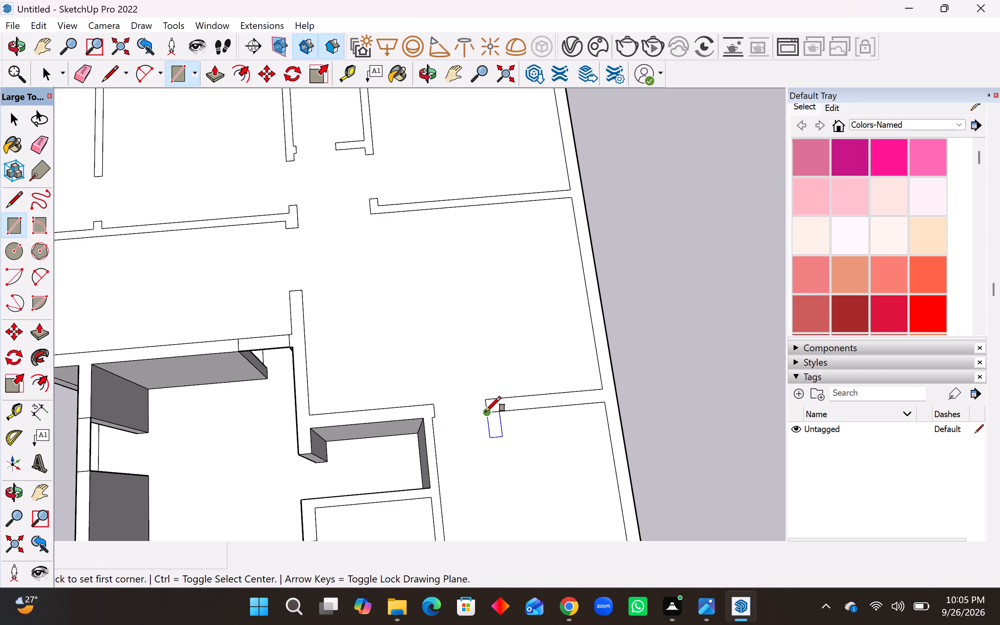
pyautogui.click(486, 412)
pyautogui.click(434, 402)
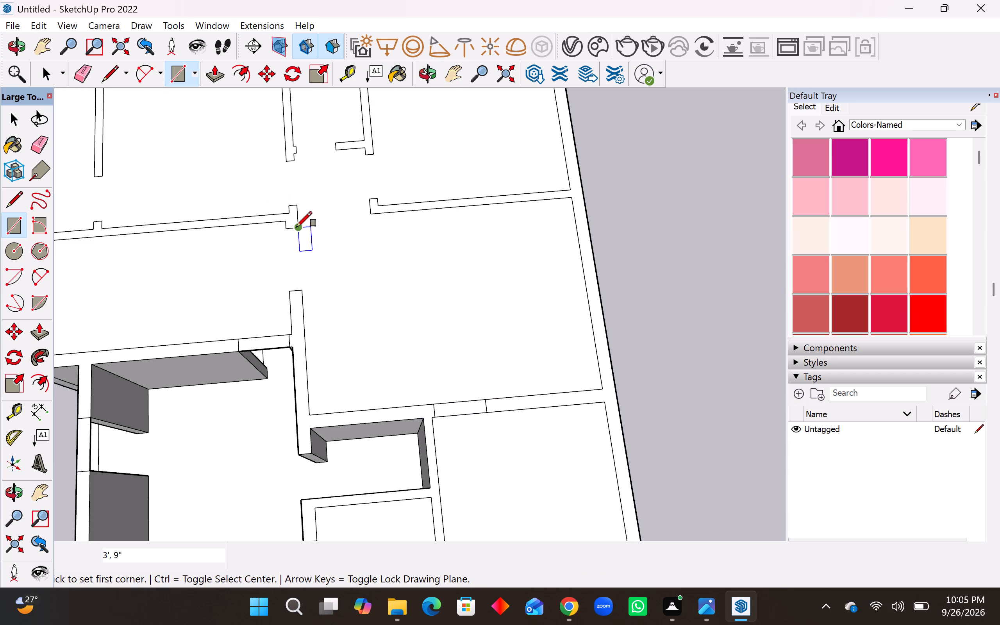
# Draw 4' × 9" and 3' × 6" rectangles at wall-top level across the openings below and above the middle-left room's top wall end block.
pyautogui.click(296, 227)
pyautogui.click(289, 291)
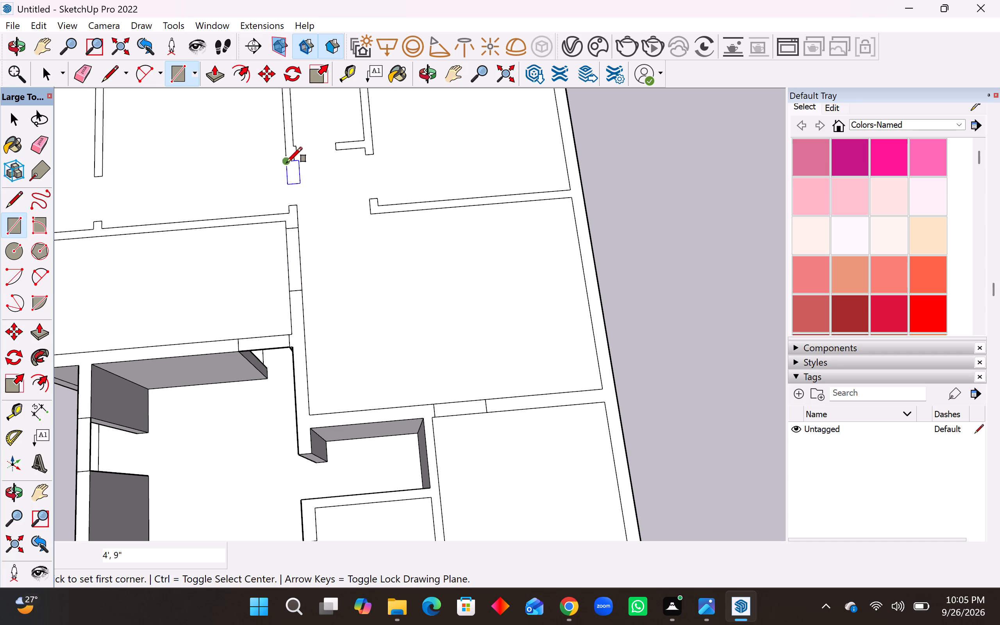
pyautogui.click(287, 162)
pyautogui.click(295, 205)
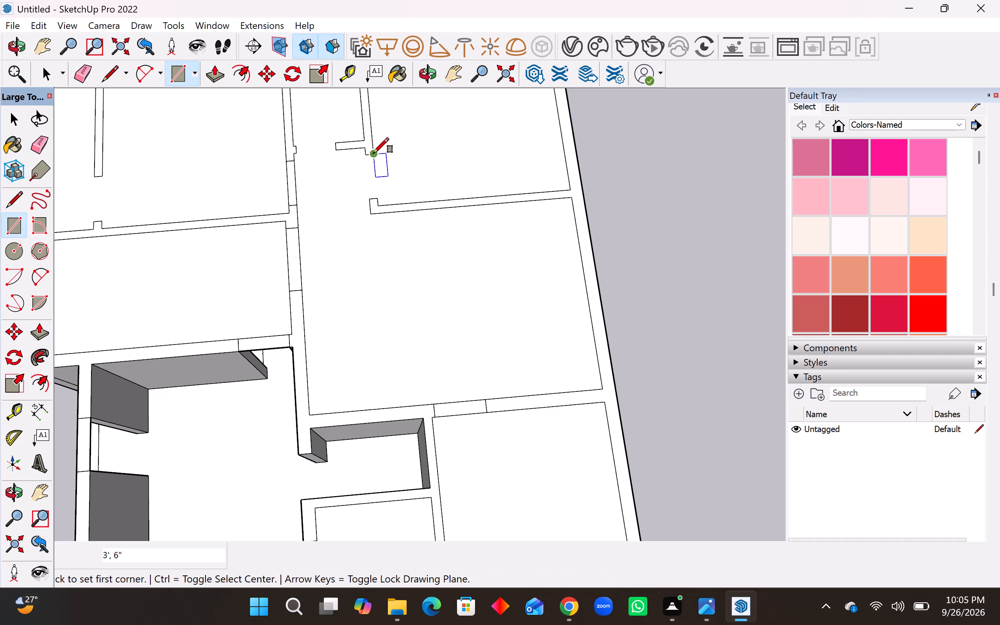
# Draw wall-top rectangles across two openings: 3' × 6" in the upper-right room's left wall and 2'6" × 6" in the top-middle room's bottom wall.
pyautogui.click(373, 153)
pyautogui.click(367, 200)
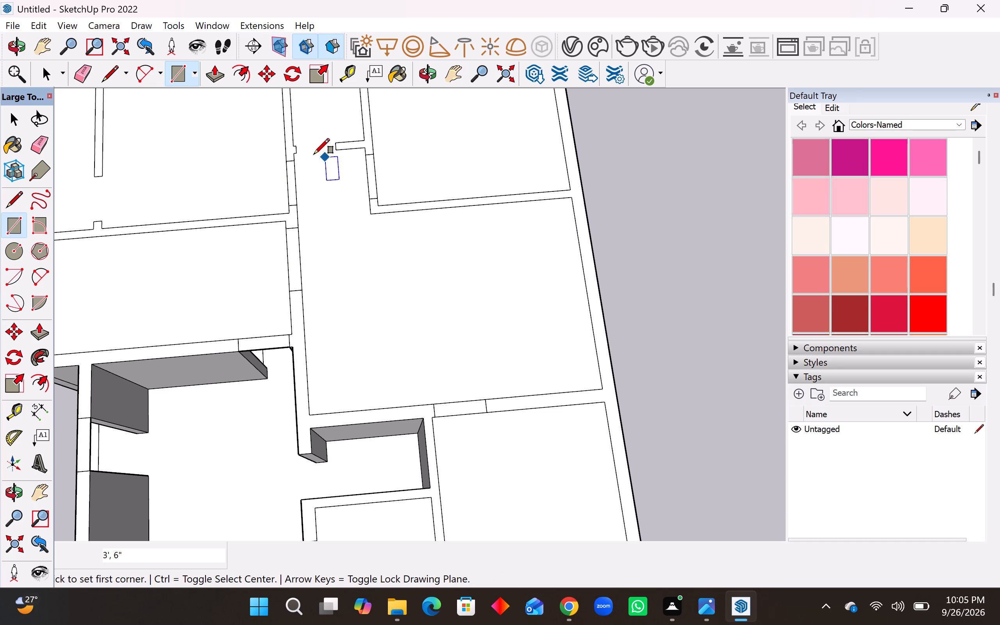
pyautogui.click(297, 147)
pyautogui.click(339, 152)
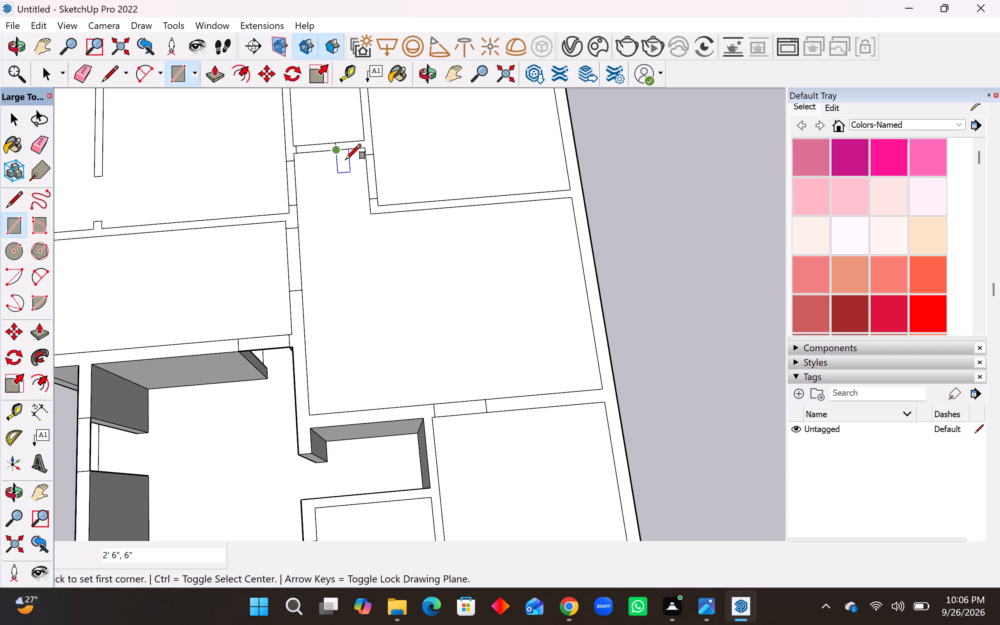
# Draw a 3' × 6" rectangle at wall-top level across the opening in the wall between the narrow top-left room and its neighbouring room.
pyautogui.scroll(-2, 366, 201)
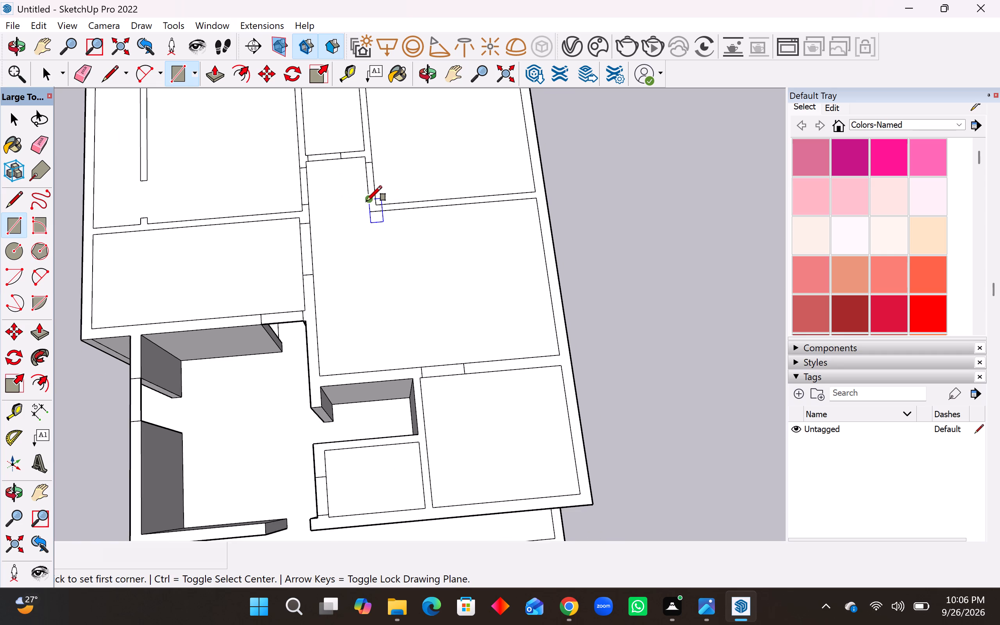
pyautogui.scroll(-2, 366, 201)
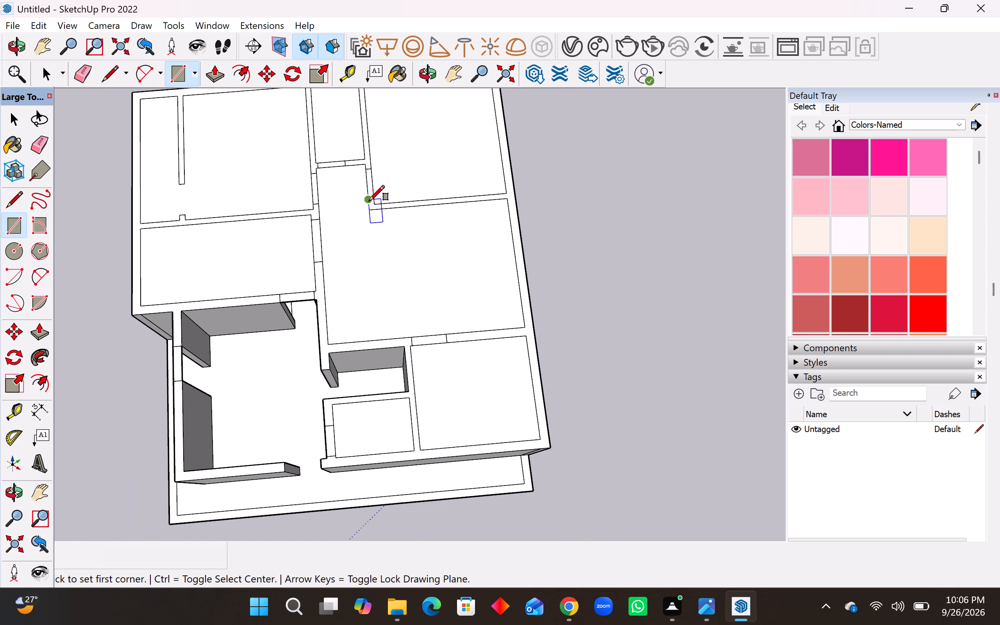
pyautogui.scroll(11, 164, 197)
pyautogui.click(194, 173)
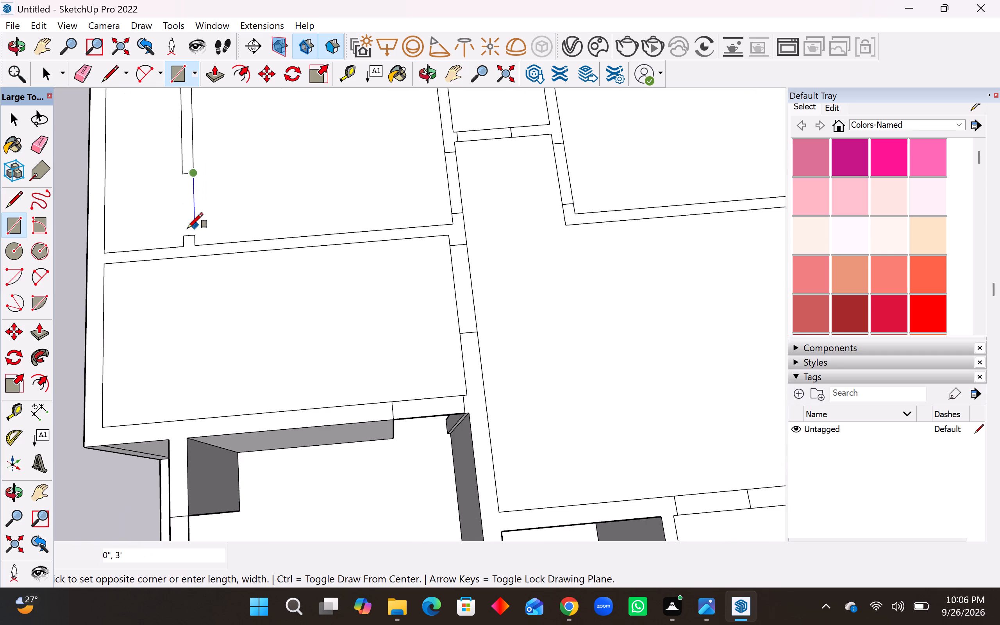
pyautogui.click(184, 233)
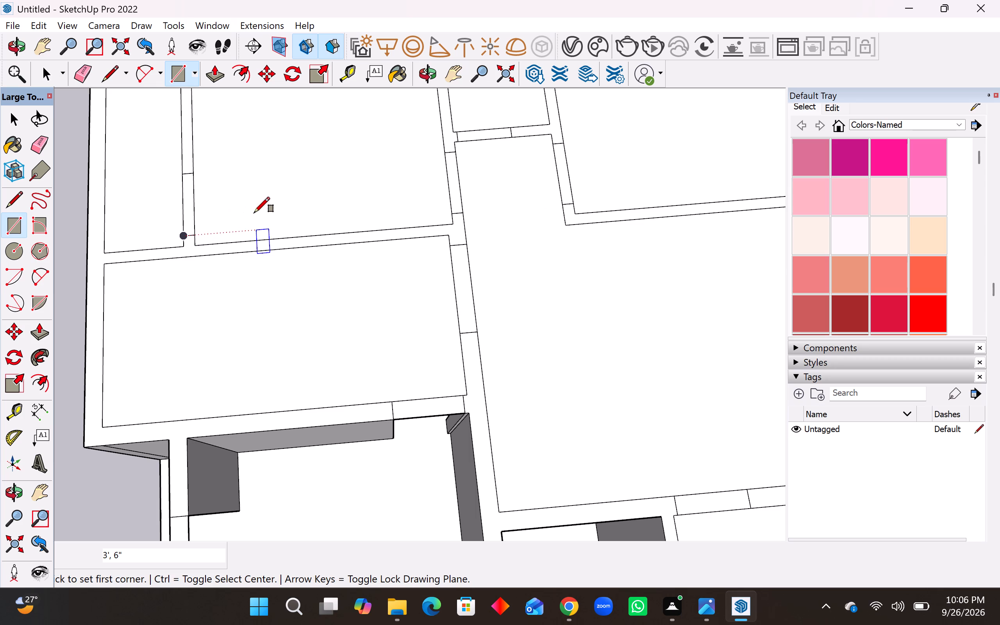
# Draw a rectangle at wall-top level across the upper small room's door opening, from the wall end above it to the outer corner of the lower small room.
pyautogui.scroll(-4, 256, 211)
pyautogui.scroll(-7, 258, 243)
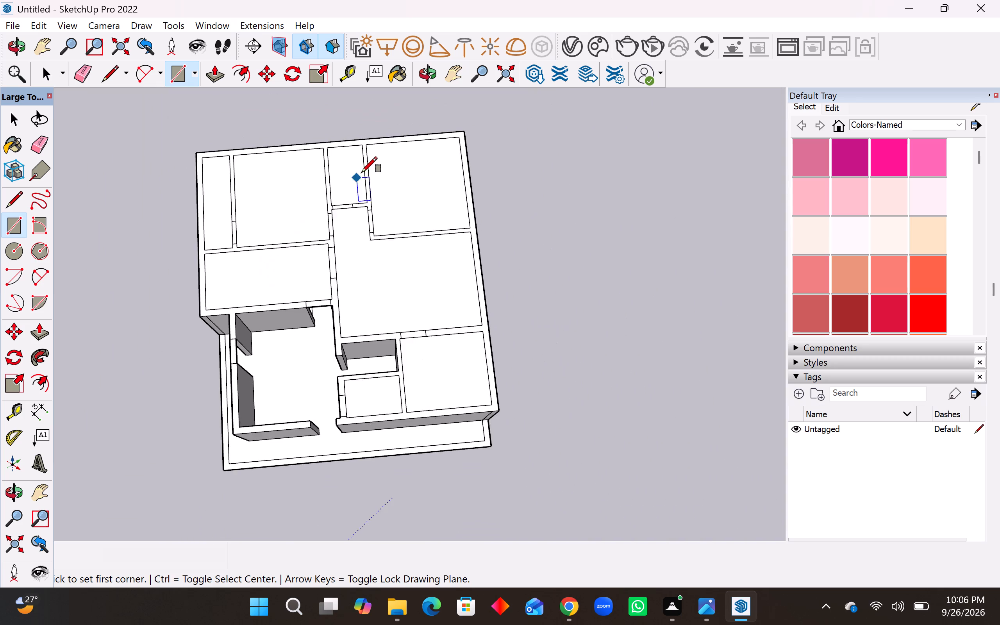
pyautogui.scroll(3, 362, 171)
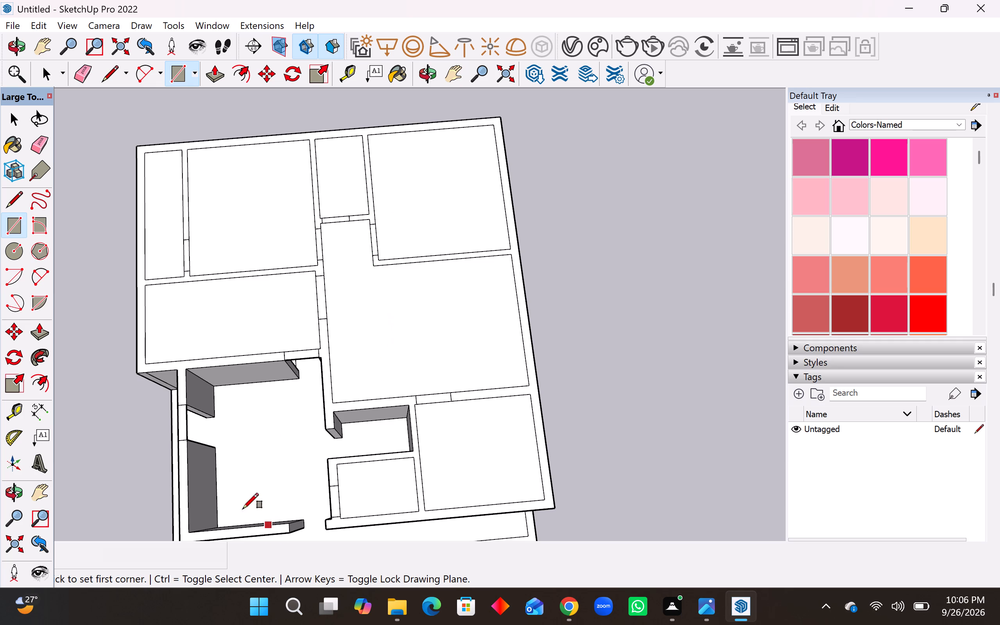
pyautogui.scroll(7, 296, 445)
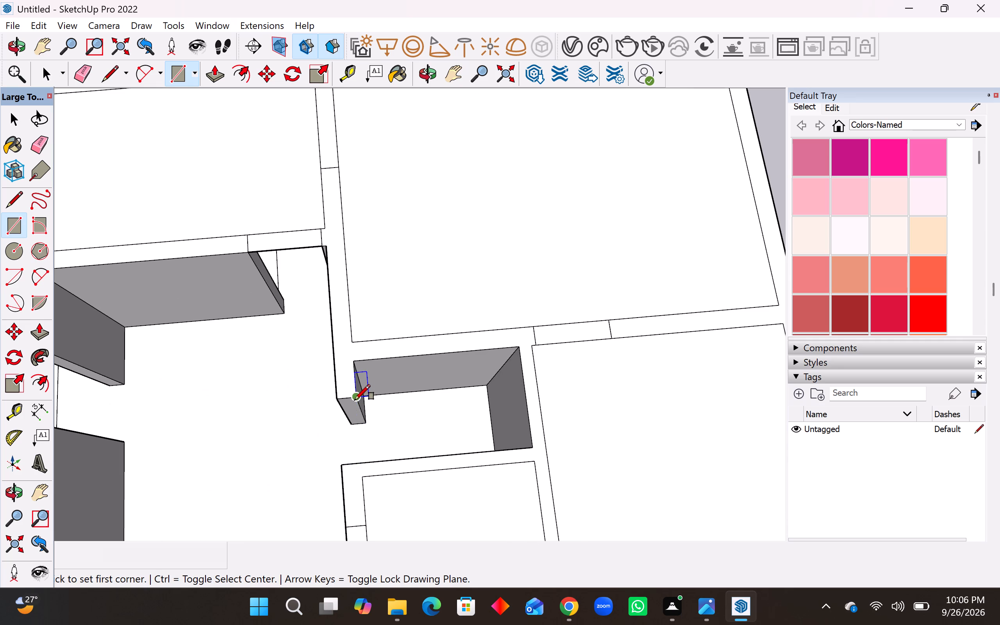
pyautogui.click(355, 400)
pyautogui.click(343, 468)
# Draw a 3' × 9" rectangle at wall-top level across the entrance opening in the lower-left room's bottom wall.
pyautogui.scroll(-5, 391, 419)
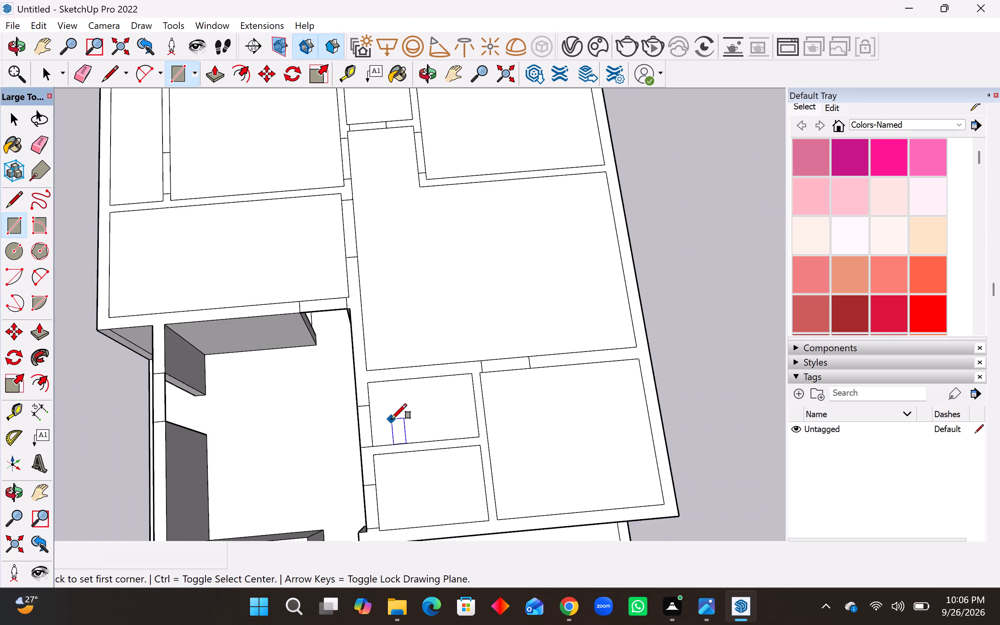
pyautogui.scroll(-9, 391, 419)
pyautogui.scroll(5, 389, 532)
pyautogui.scroll(-1, 388, 500)
pyautogui.scroll(9, 388, 496)
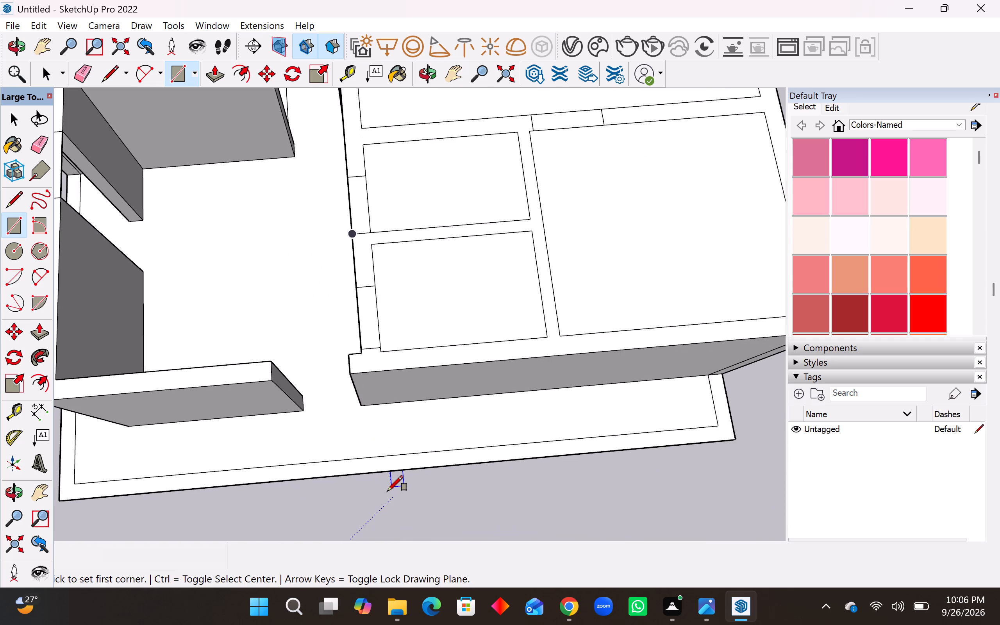
pyautogui.scroll(5, 387, 491)
pyautogui.click(173, 254)
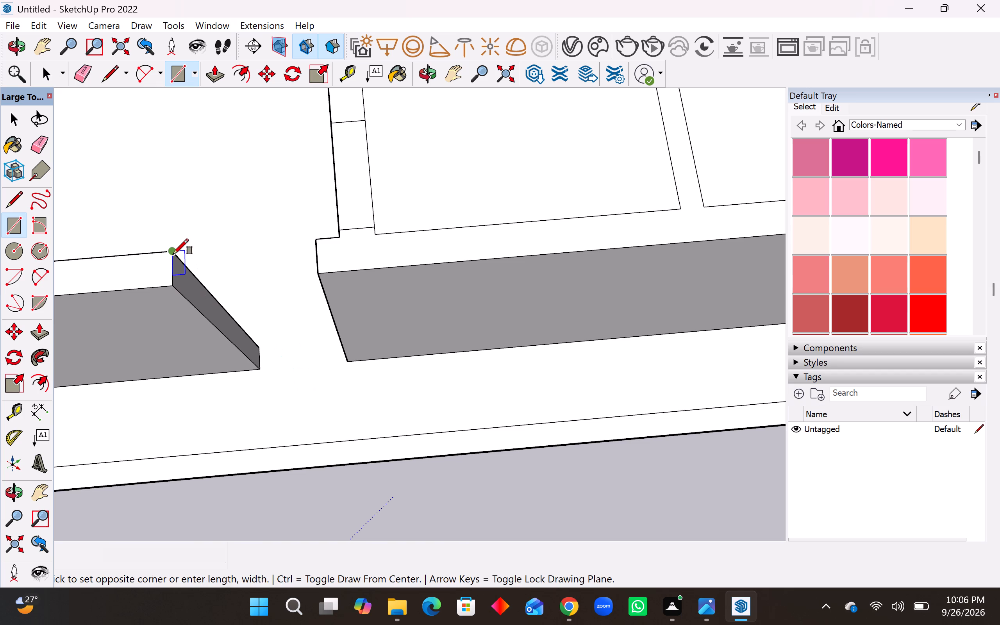
pyautogui.click(317, 274)
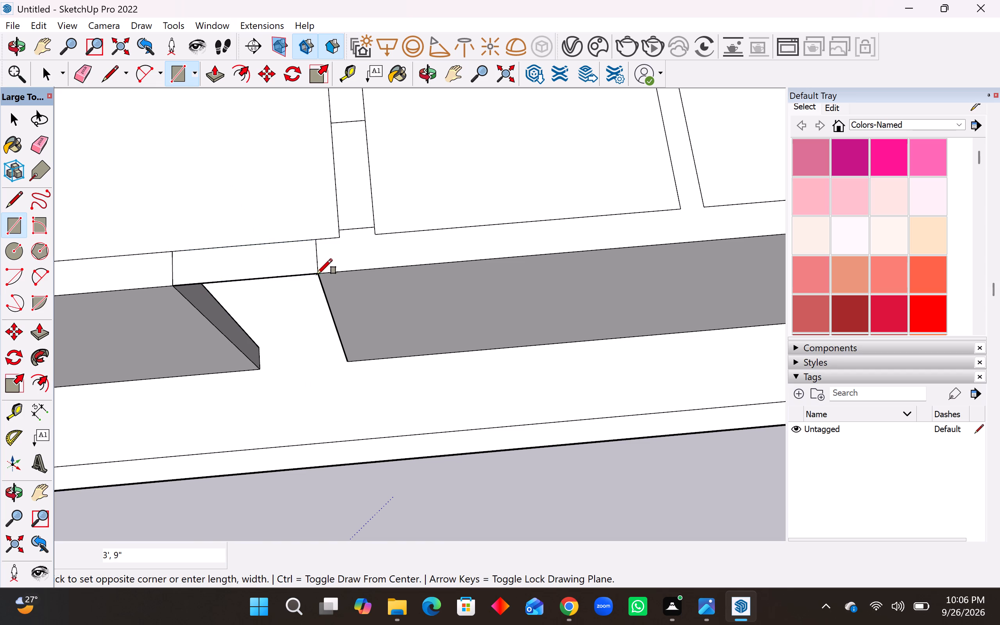
# Delete the top faces covering the lower-left room, both small rooms, the lower-right room and the central hall.
pyautogui.scroll(-12, 382, 319)
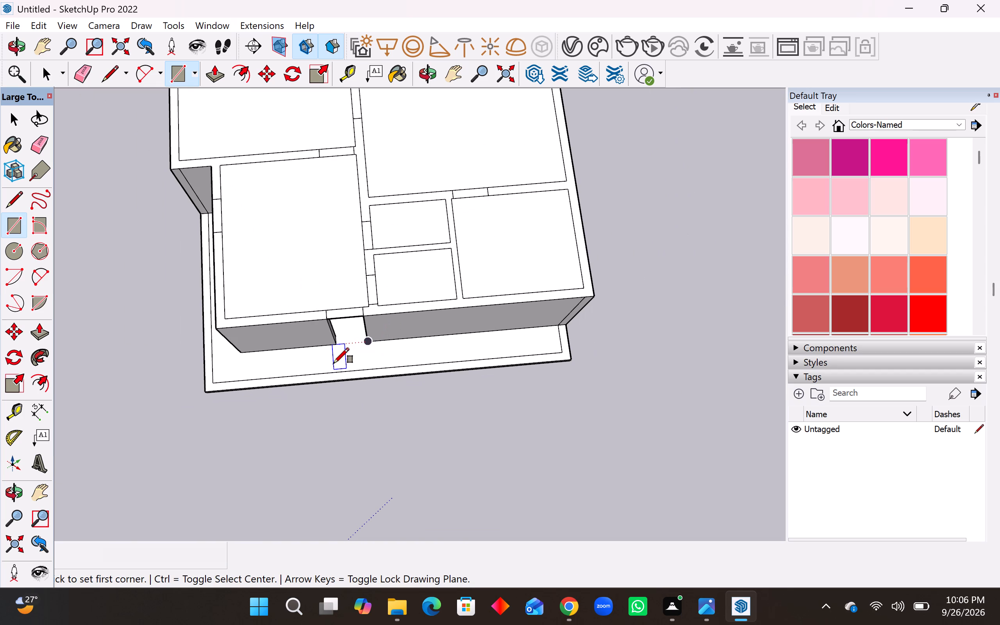
pyautogui.scroll(-1, 334, 363)
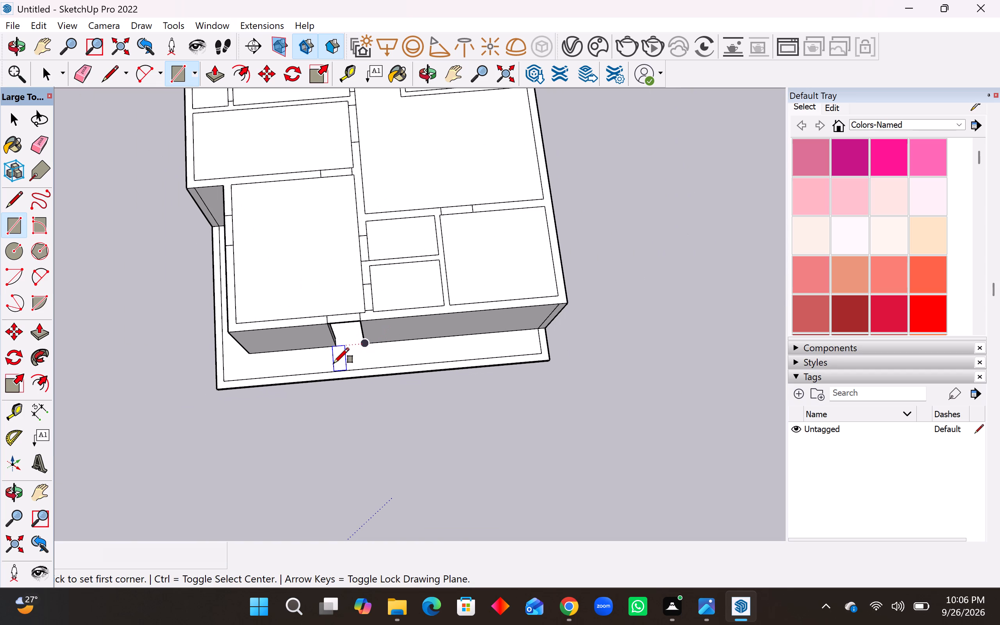
pyautogui.scroll(-2, 334, 363)
pyautogui.scroll(-3, 329, 395)
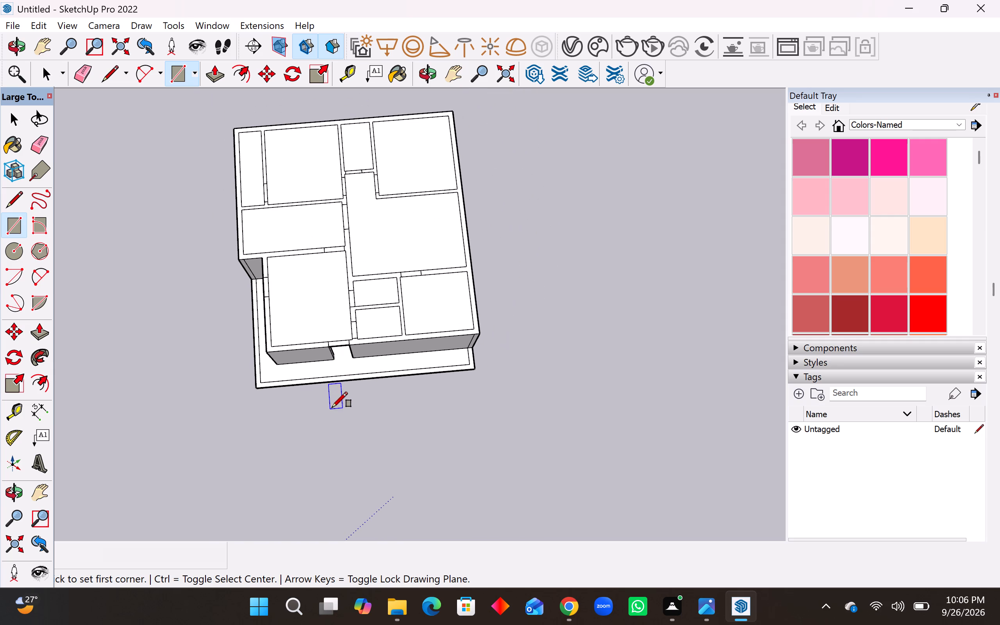
pyautogui.press('space')
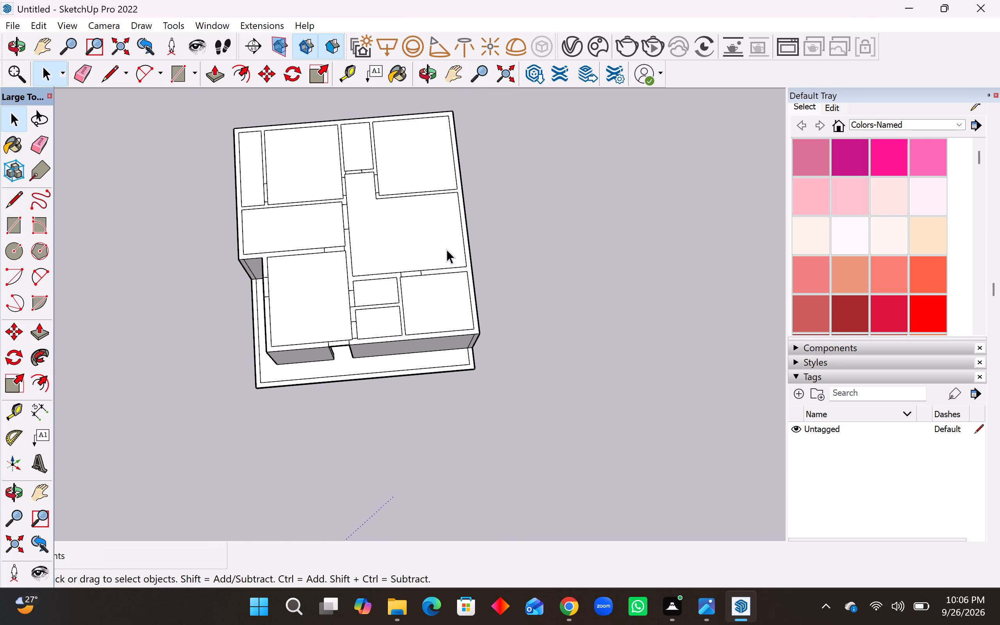
pyautogui.click(295, 297)
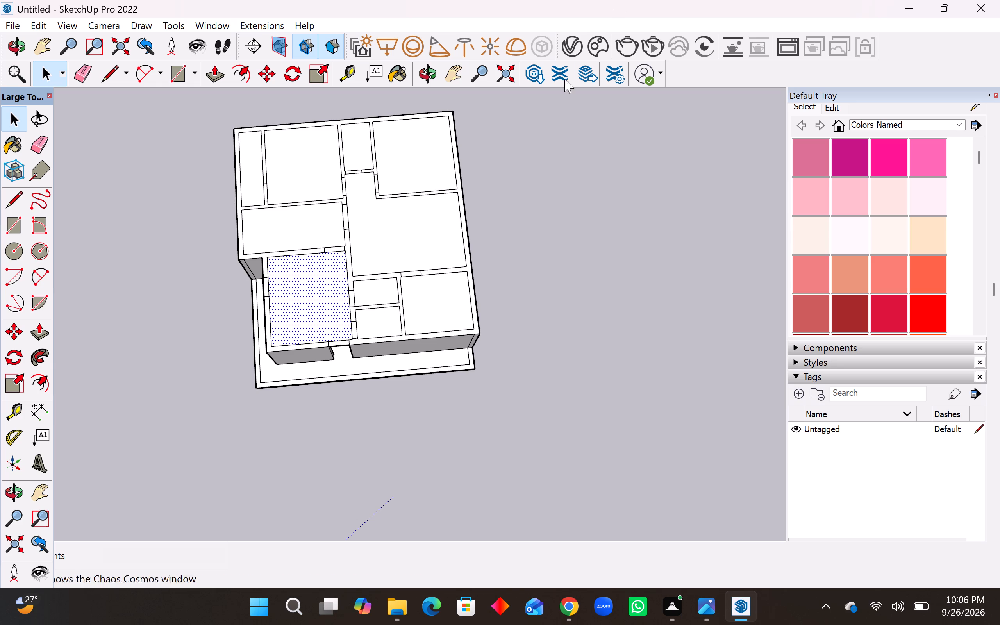
pyautogui.press('Delete')
pyautogui.click(370, 289)
pyautogui.press('Delete')
pyautogui.click(380, 318)
pyautogui.press('Delete')
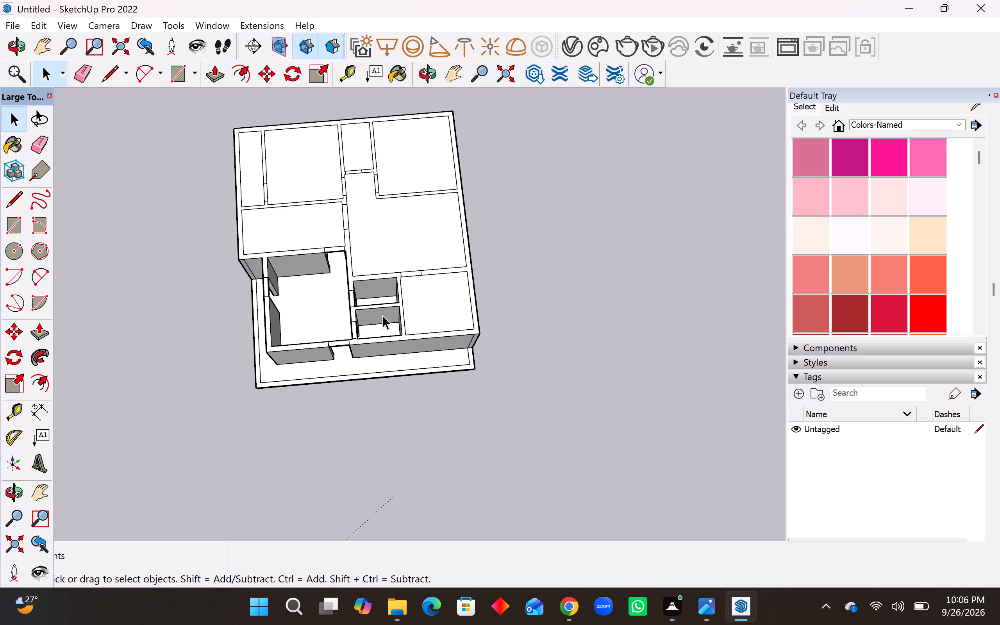
pyautogui.click(429, 291)
pyautogui.press('Delete')
pyautogui.click(417, 235)
pyautogui.press('Delete')
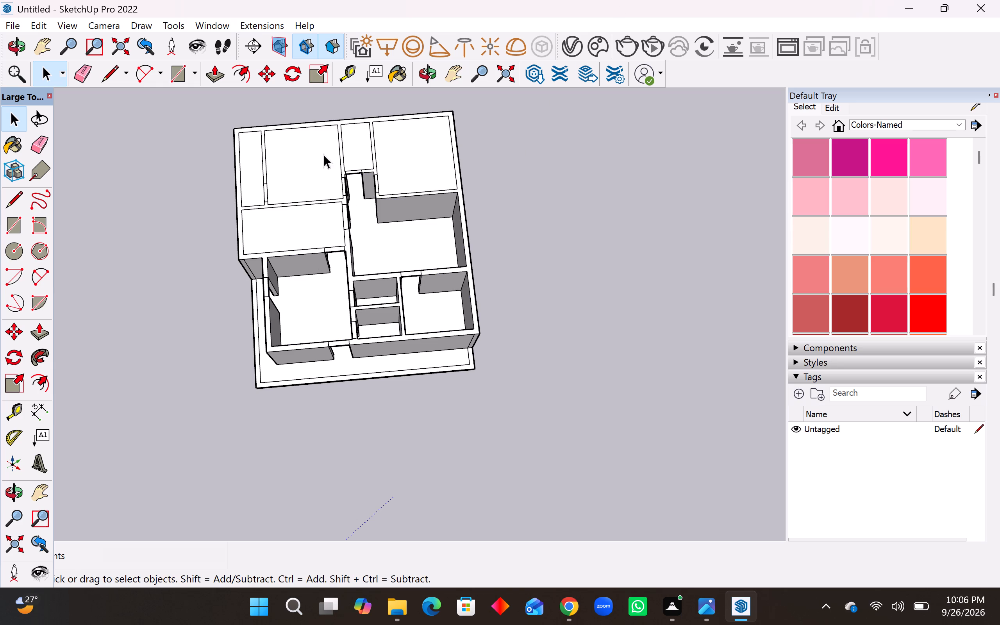
# Delete the top faces covering the four upper rooms and the middle-left room.
pyautogui.click(318, 156)
pyautogui.press('Delete')
pyautogui.click(251, 182)
pyautogui.press('Delete')
pyautogui.click(267, 220)
pyautogui.press('Delete')
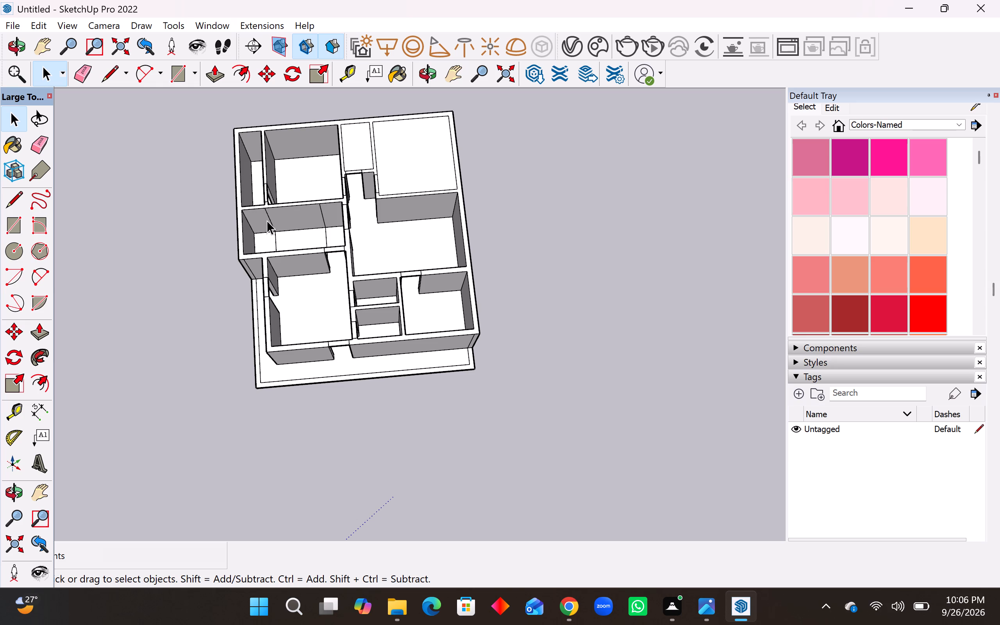
pyautogui.click(359, 152)
pyautogui.press('Delete')
pyautogui.click(398, 161)
pyautogui.press('Delete')
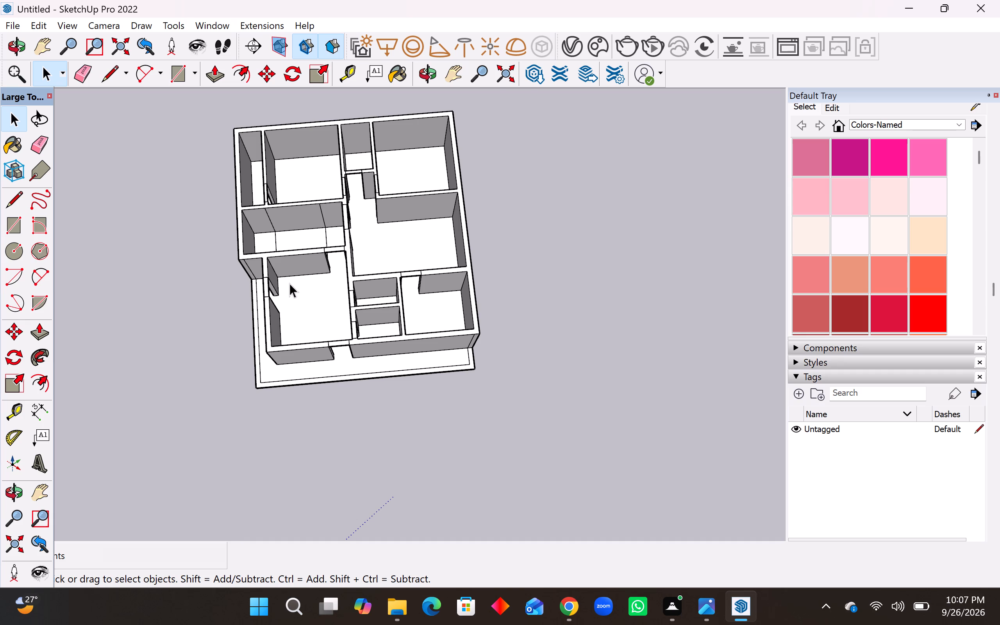
# Push/Pull the underside of the bridging face over the lower-left room's entrance opening down 3' to form the lintel wall.
pyautogui.scroll(12, 327, 295)
pyautogui.moveTo(363, 338); pyautogui.dragTo(355, 222, button='middle')
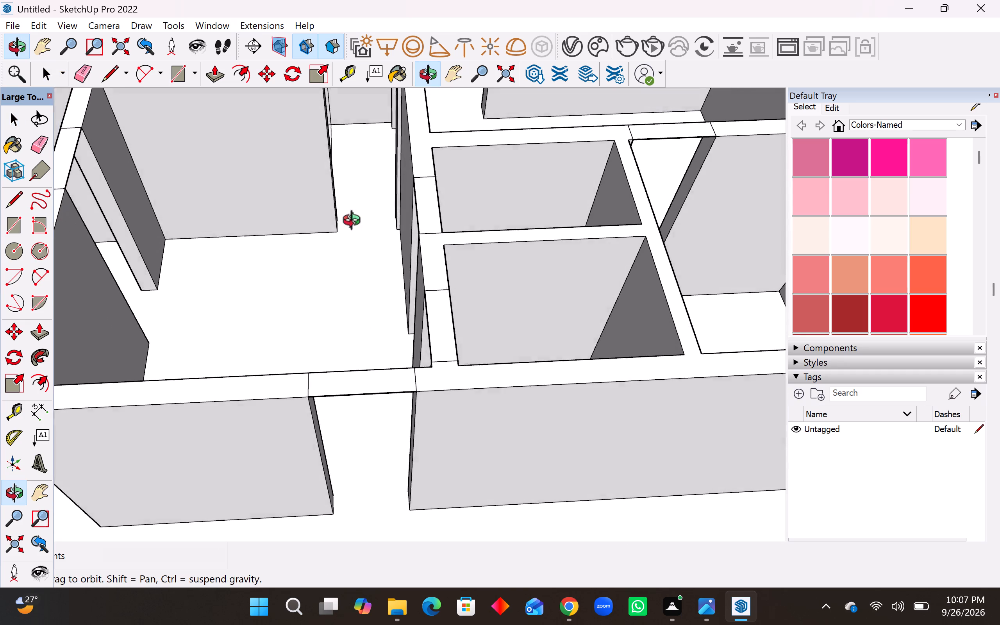
pyautogui.moveTo(355, 222); pyautogui.dragTo(352, 0, button='middle')
pyautogui.scroll(4, 330, 164)
pyautogui.scroll(3, 350, 117)
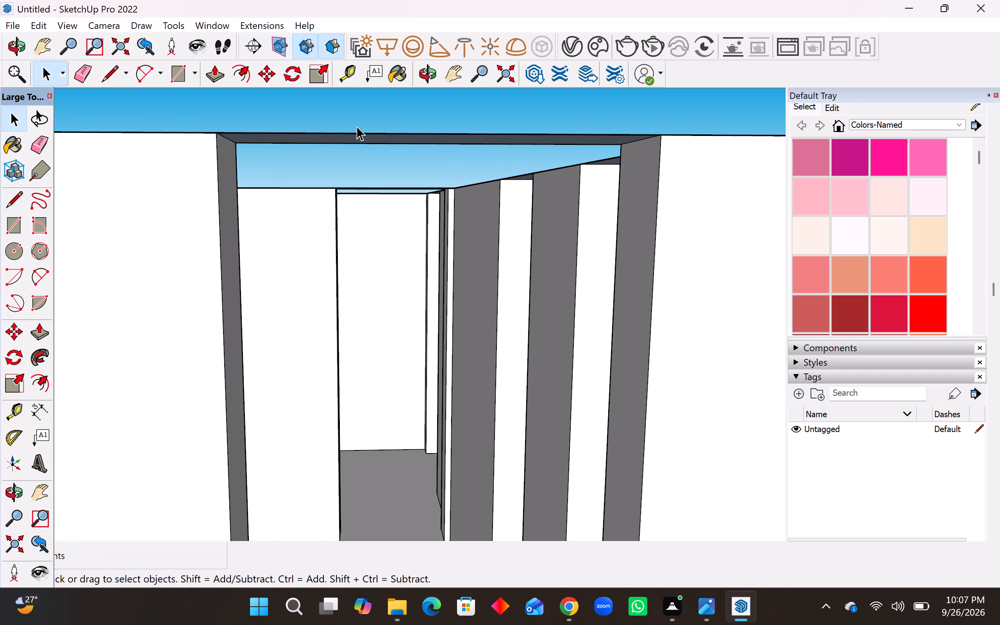
pyautogui.moveTo(360, 118); pyautogui.dragTo(361, 103, button='middle')
pyautogui.scroll(-5, 320, 354)
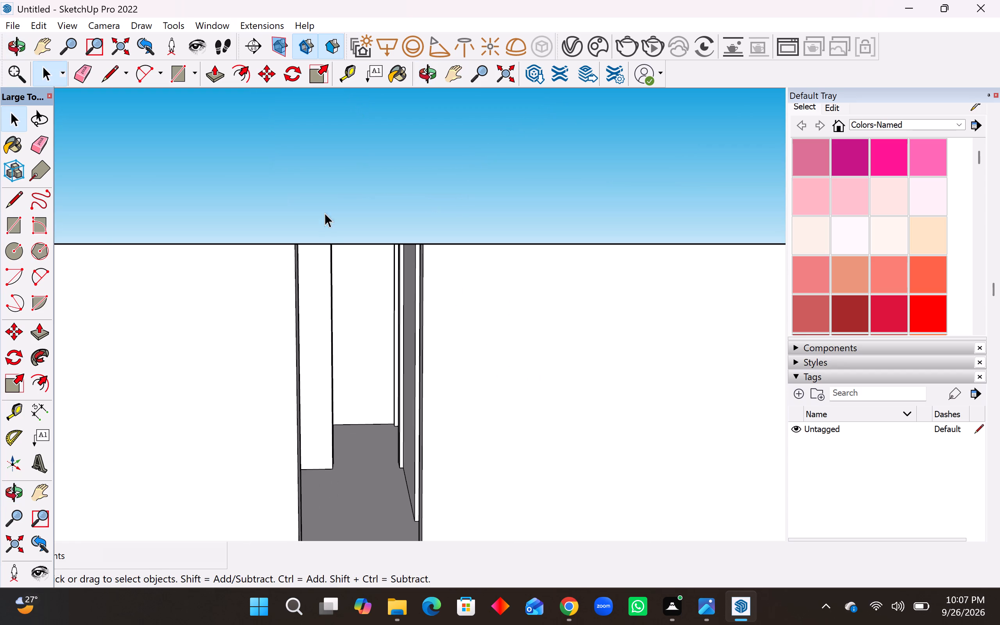
pyautogui.scroll(4, 325, 192)
pyautogui.moveTo(343, 335); pyautogui.dragTo(344, 251, button='middle')
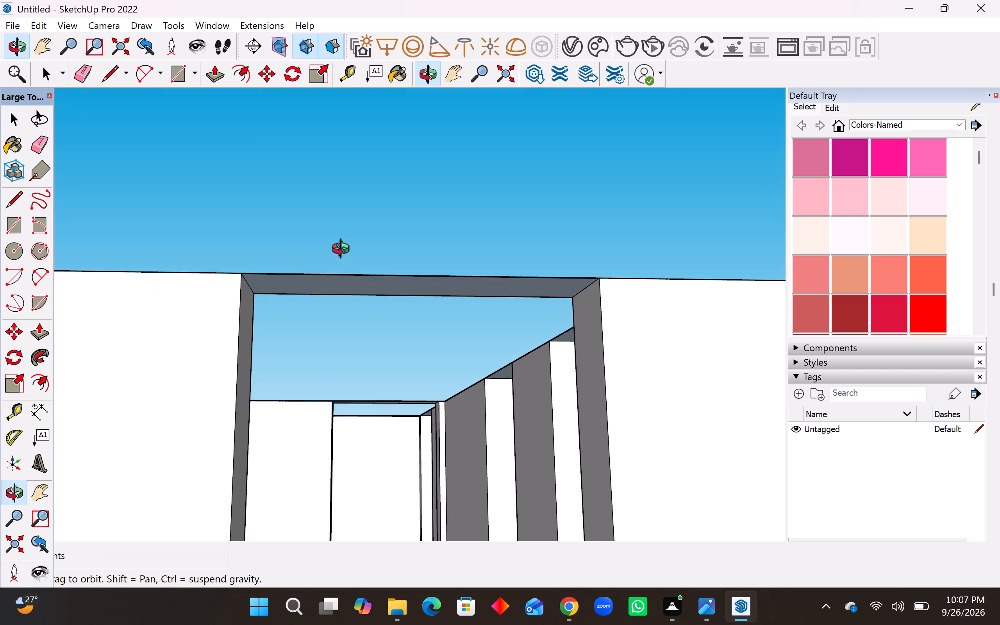
pyautogui.moveTo(344, 251); pyautogui.dragTo(337, 251, button='middle')
pyautogui.click(41, 333)
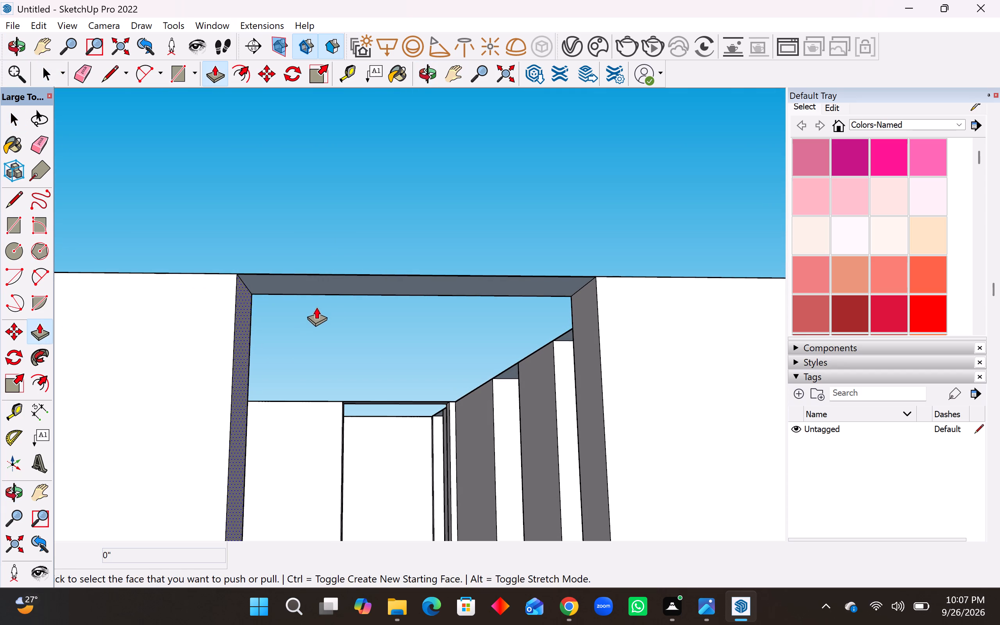
pyautogui.click(397, 400)
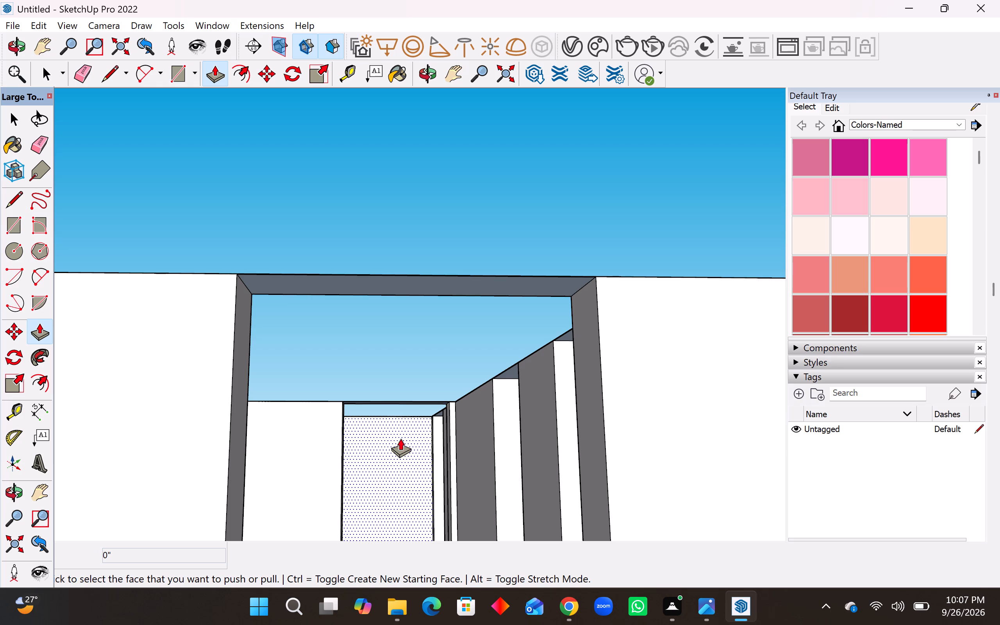
pyautogui.scroll(7, 410, 397)
pyautogui.scroll(-2, 421, 421)
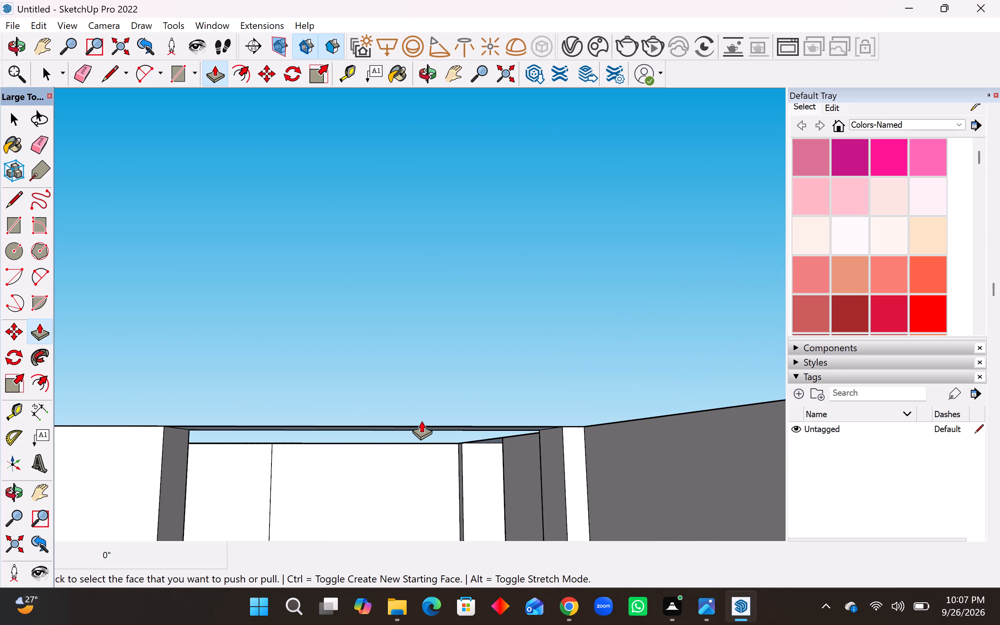
pyautogui.click(423, 425)
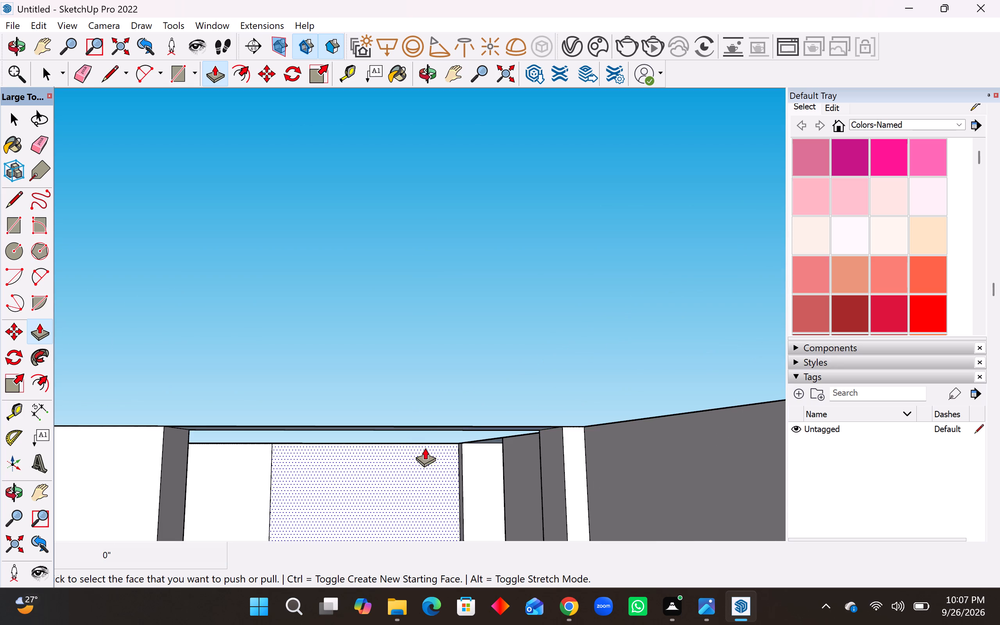
pyautogui.scroll(-8, 429, 412)
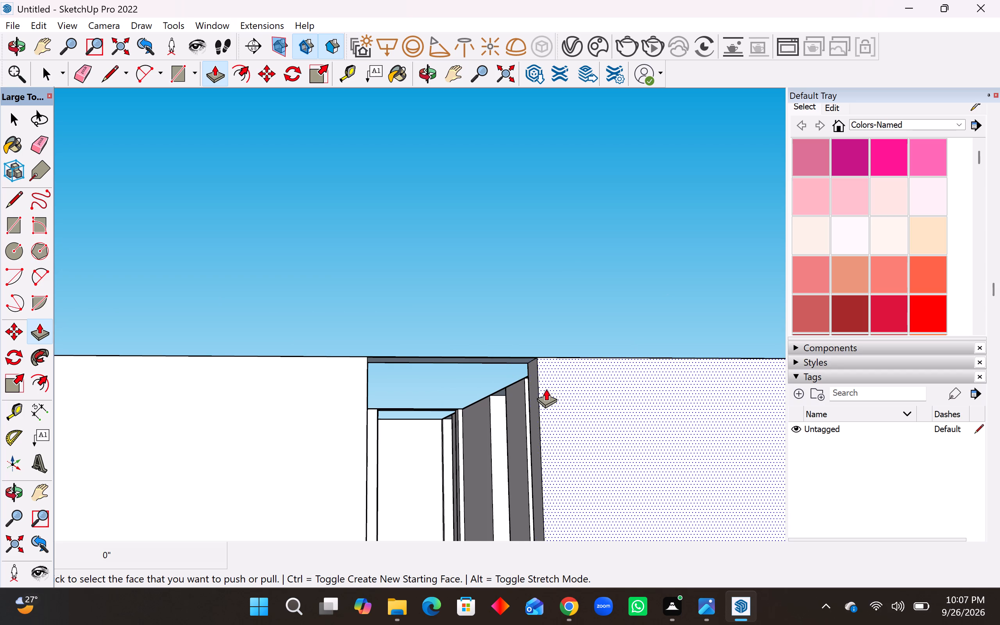
pyautogui.scroll(5, 548, 386)
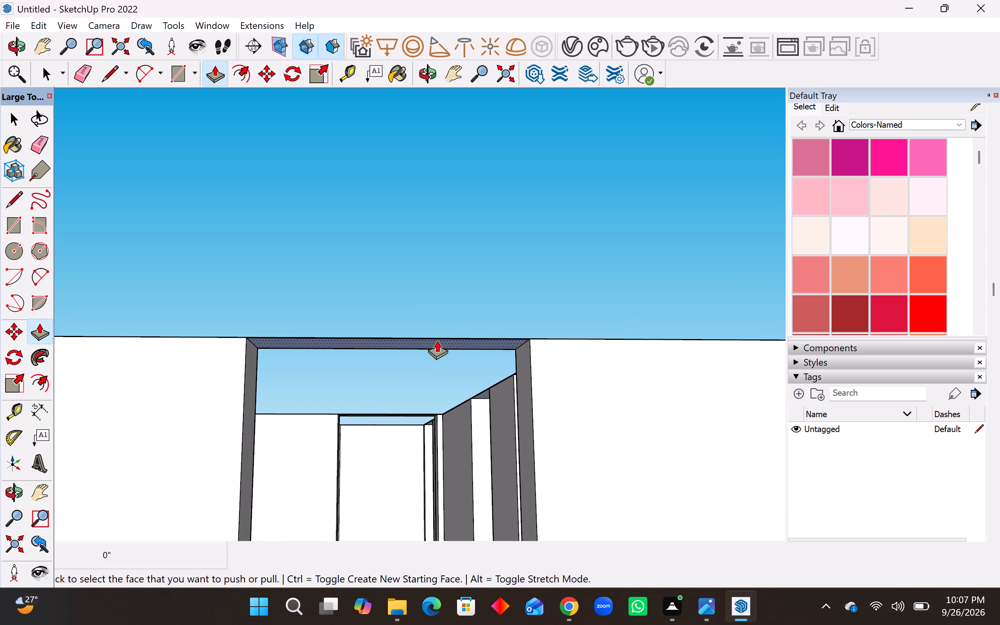
pyautogui.click(437, 340)
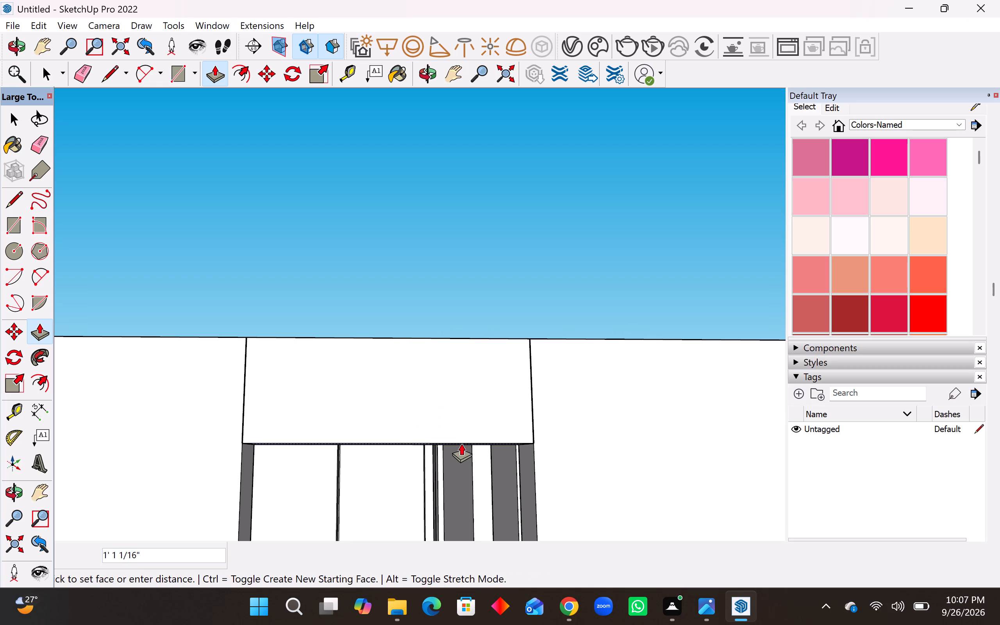
pyautogui.write("3'")
pyautogui.press('Return')
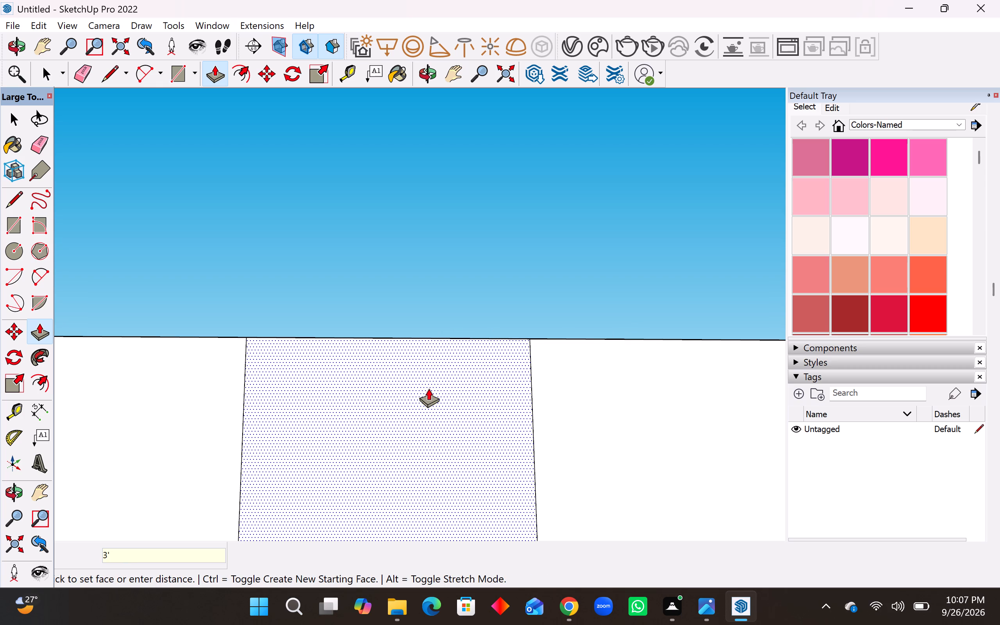
# Push/Pull the undersides of the bridging faces over the two small-room doorways in the lower-left room's right wall down 3'.
pyautogui.moveTo(462, 404); pyautogui.dragTo(414, 576, button='middle')
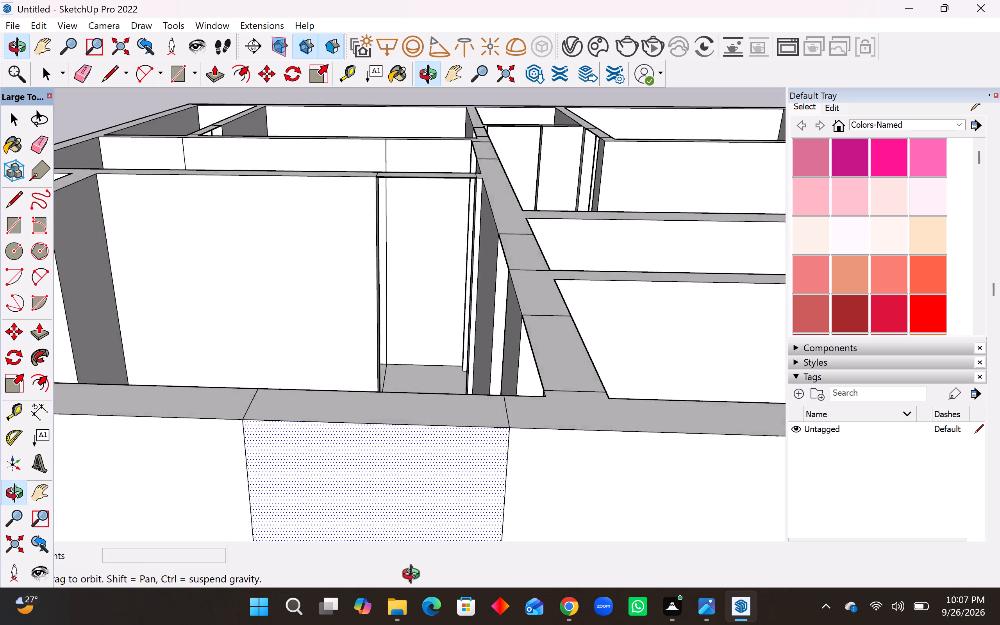
pyautogui.moveTo(414, 576); pyautogui.dragTo(934, 502, button='middle')
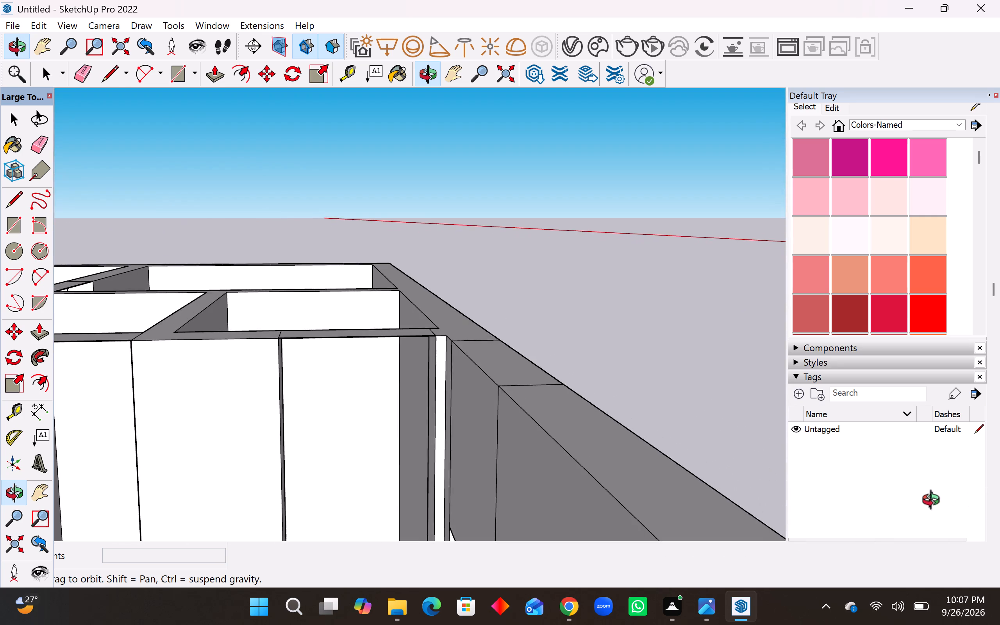
pyautogui.moveTo(934, 502); pyautogui.dragTo(933, 335, button='middle')
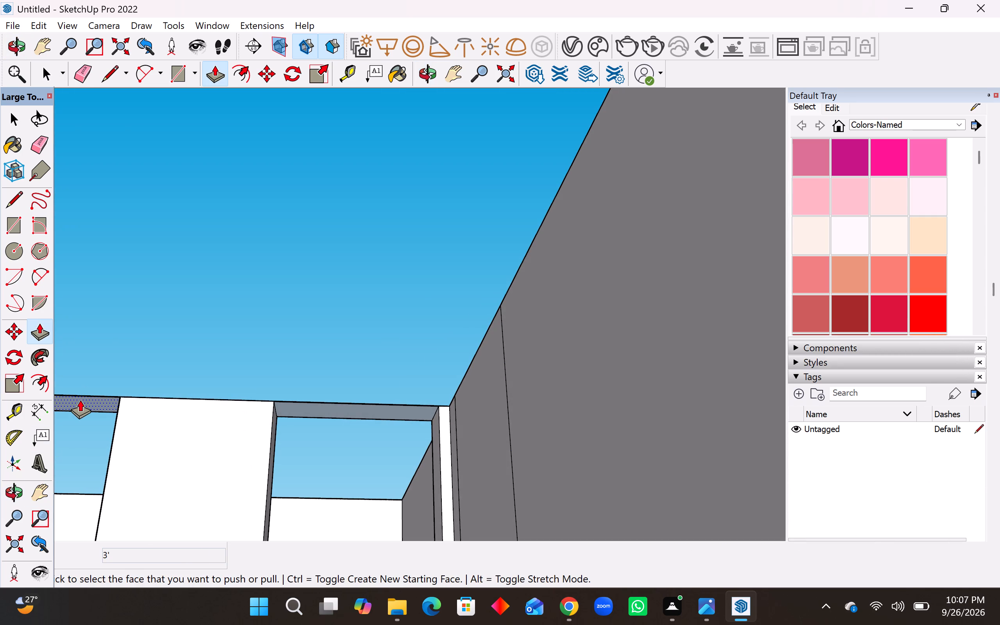
pyautogui.click(80, 400)
pyautogui.write("3'")
pyautogui.press('Return')
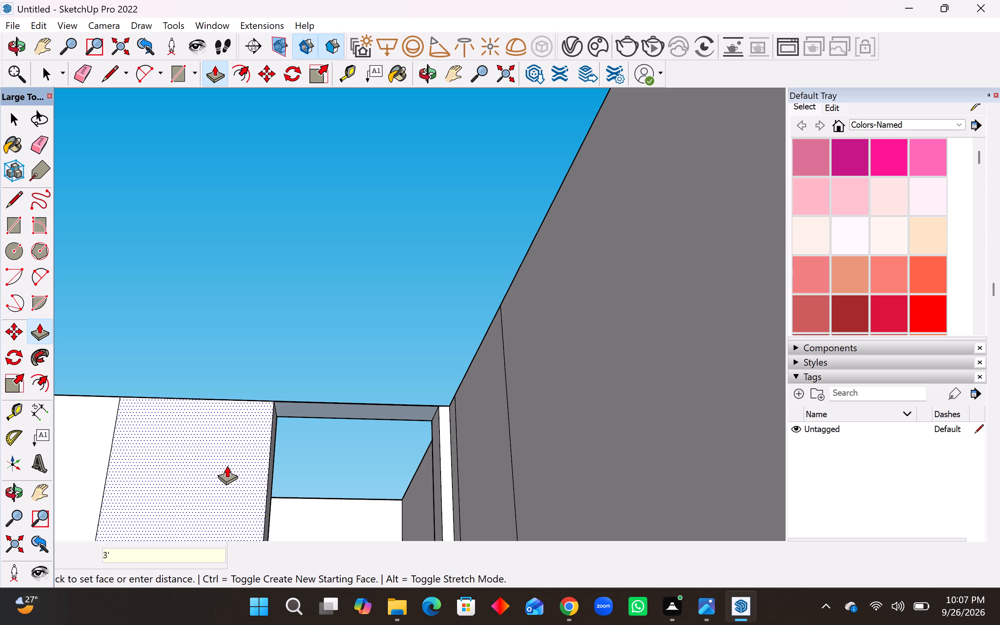
pyautogui.click(332, 405)
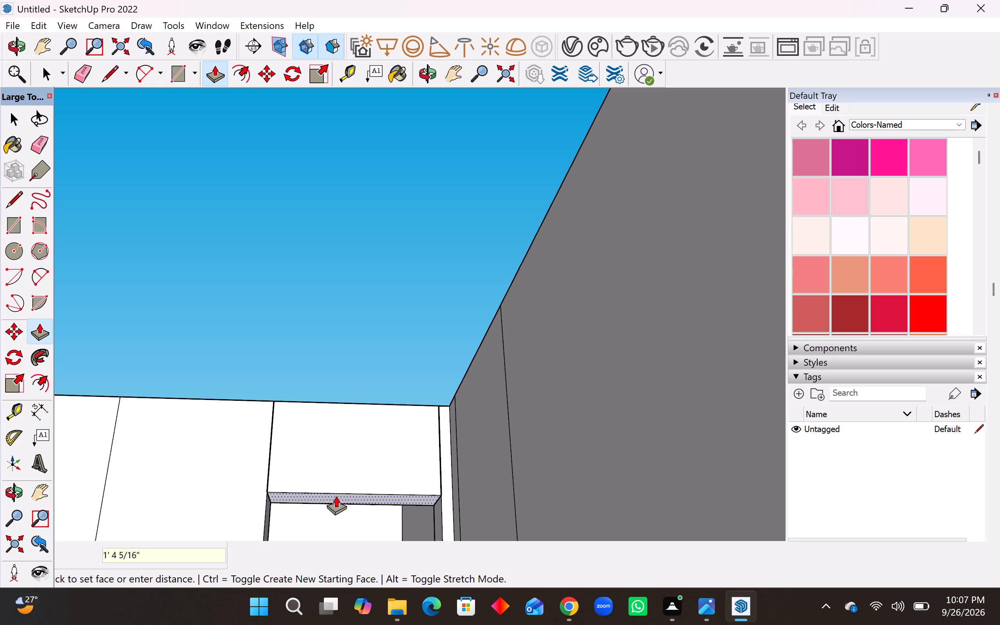
pyautogui.write("3'")
pyautogui.press('Return')
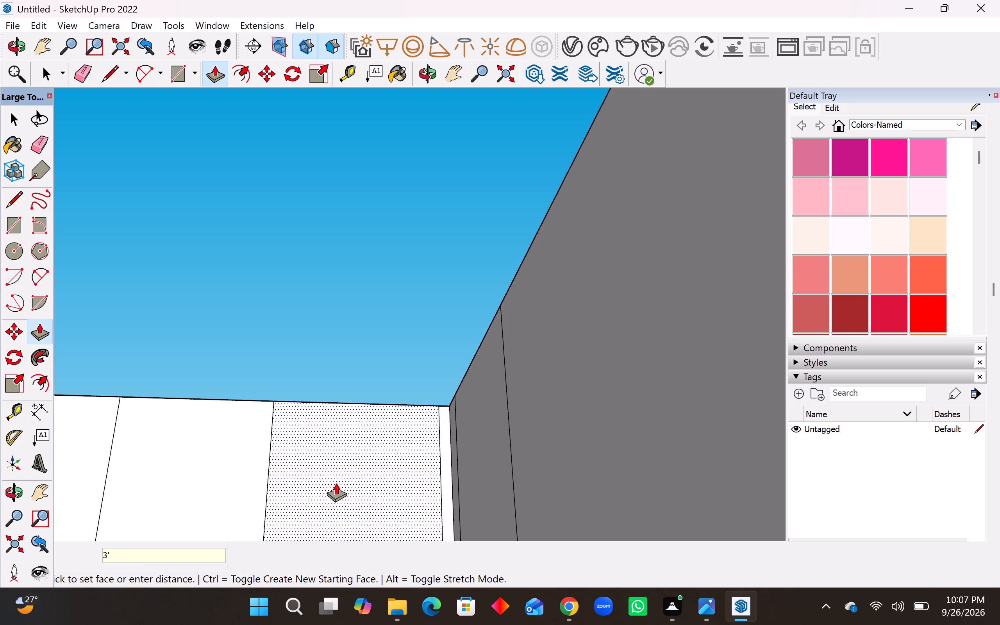
# Push/Pull the underside of the bridging face over the opening in the lower-left room's left outer wall down 3'.
pyautogui.moveTo(336, 488); pyautogui.dragTo(480, 546, button='middle')
pyautogui.scroll(-6, 446, 465)
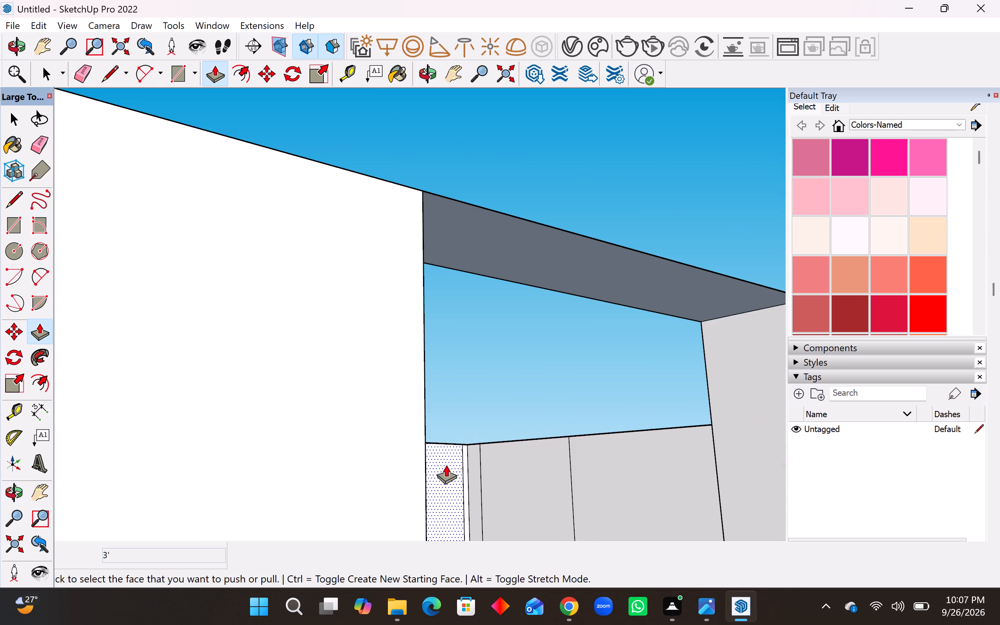
pyautogui.click(490, 321)
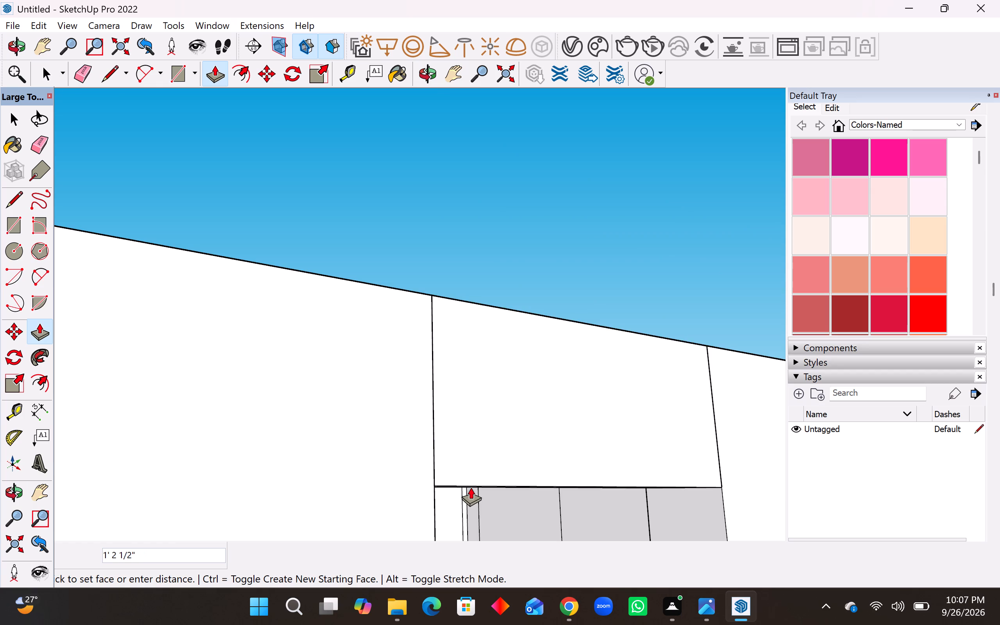
pyautogui.write("3'")
pyautogui.press('Return')
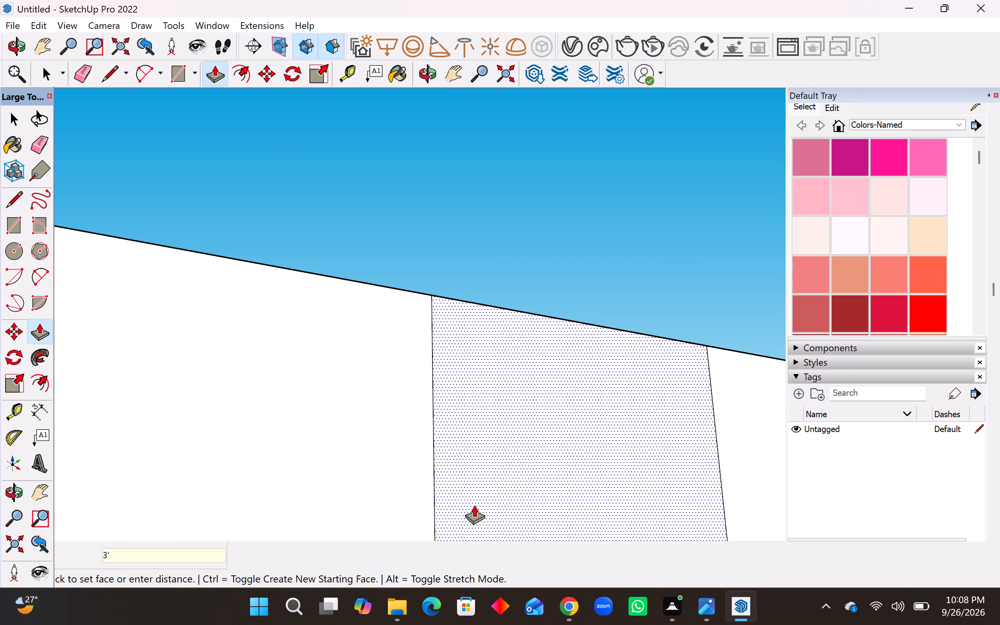
# Push/Pull the underside of the bridging face over the opening between the middle-left room and the central hall down 3'.
pyautogui.moveTo(488, 488); pyautogui.dragTo(455, 575, button='middle')
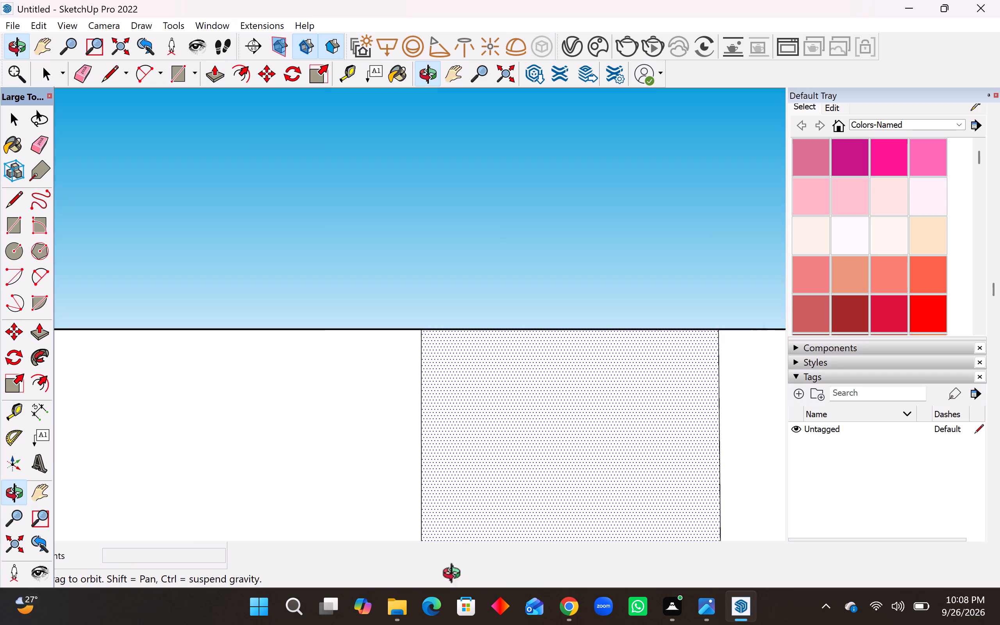
pyautogui.moveTo(455, 575); pyautogui.dragTo(341, 624, button='middle')
pyautogui.moveTo(536, 374); pyautogui.dragTo(101, 346, button='middle')
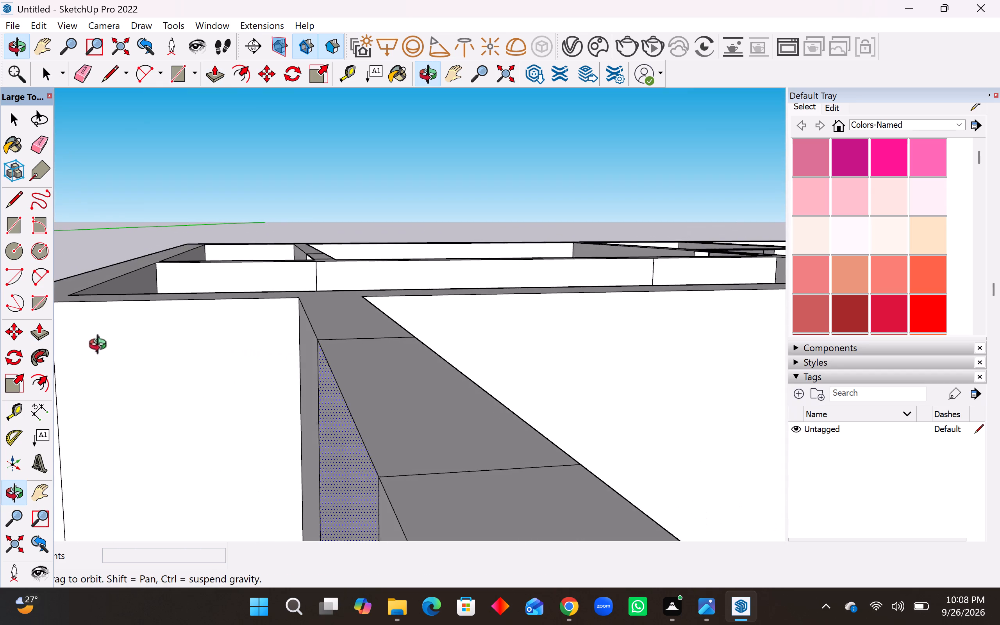
pyautogui.moveTo(101, 346); pyautogui.dragTo(74, 346, button='middle')
pyautogui.scroll(-3, 53, 367)
pyautogui.scroll(-4, 89, 372)
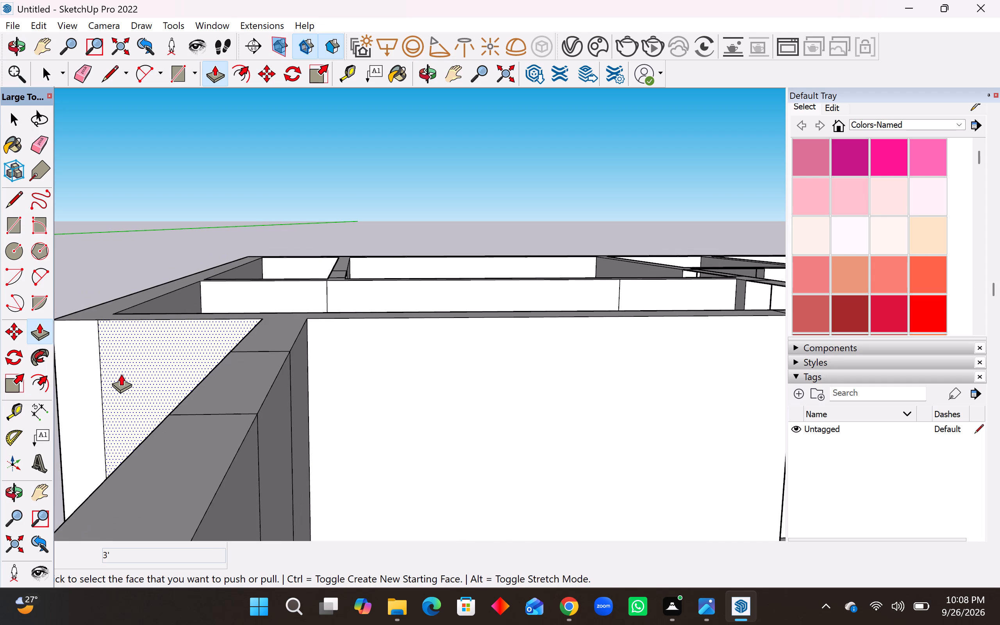
pyautogui.scroll(-1, 134, 377)
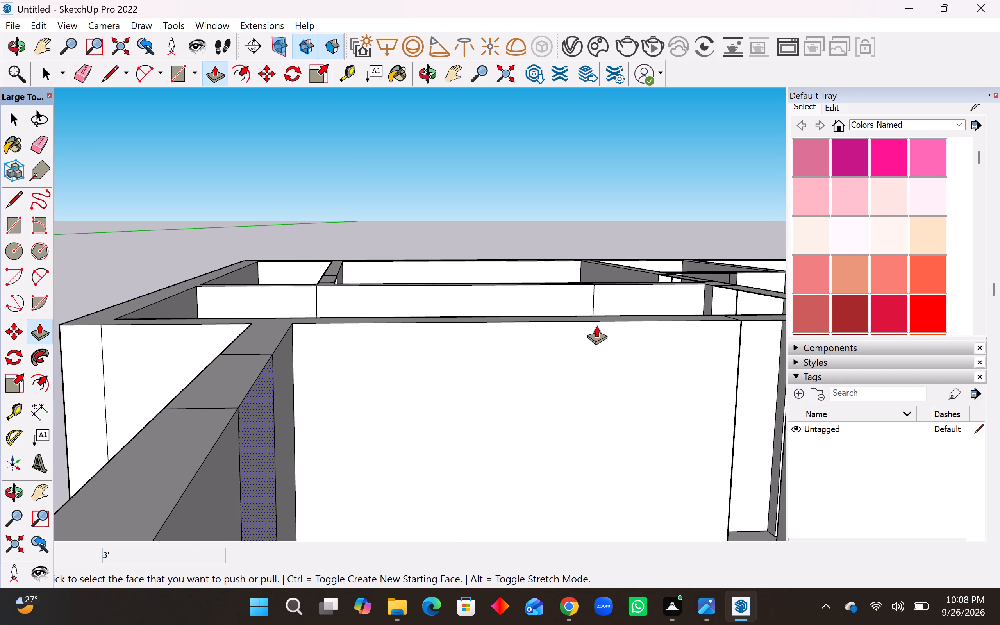
pyautogui.scroll(-3, 465, 315)
pyautogui.scroll(-7, 402, 324)
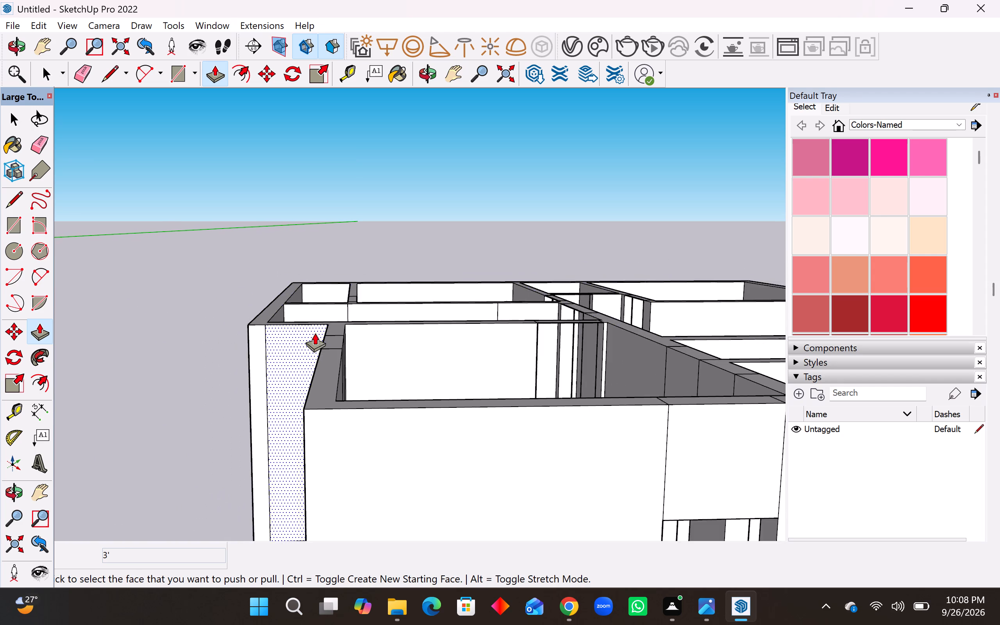
pyautogui.scroll(6, 637, 292)
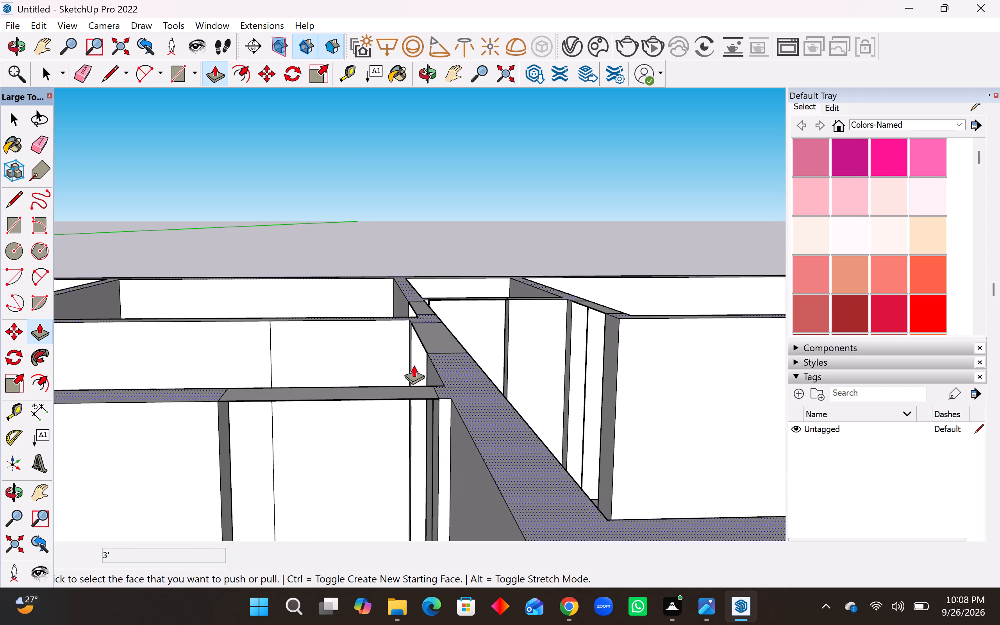
pyautogui.moveTo(341, 380); pyautogui.dragTo(390, 325, button='middle')
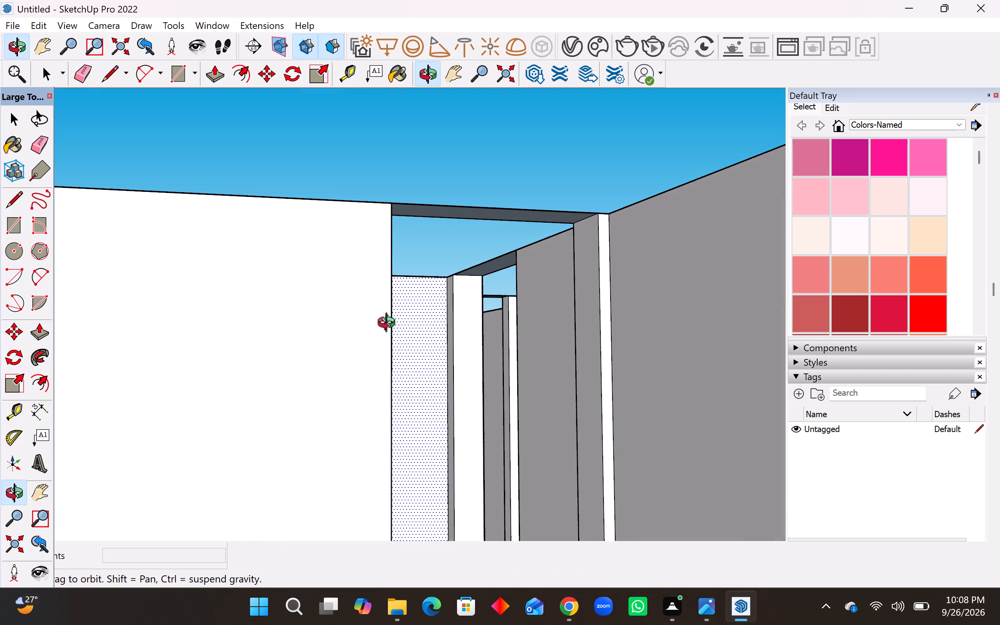
pyautogui.moveTo(390, 325); pyautogui.dragTo(389, 325, button='middle')
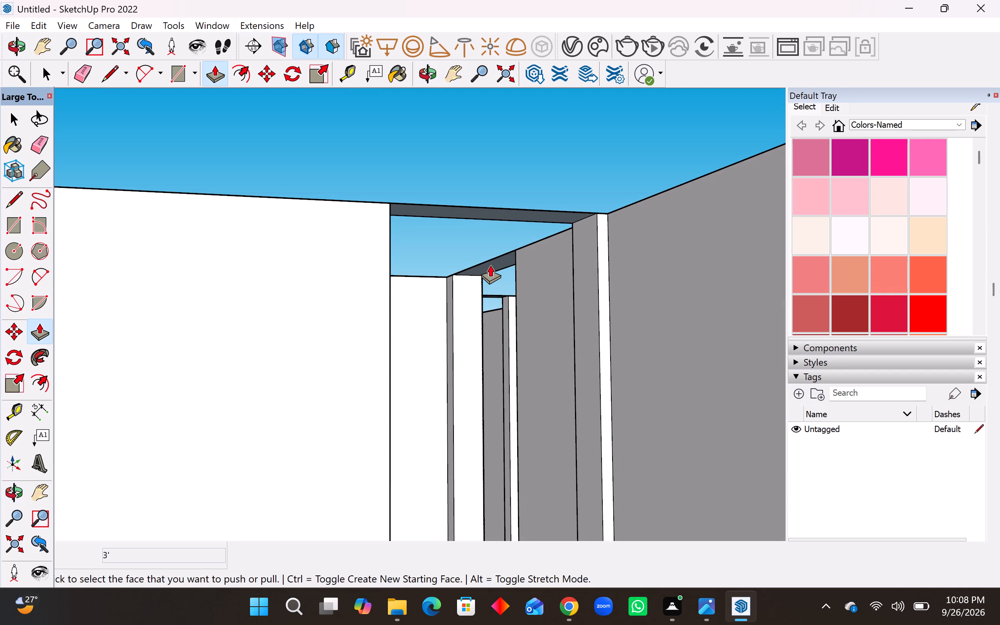
pyautogui.click(494, 262)
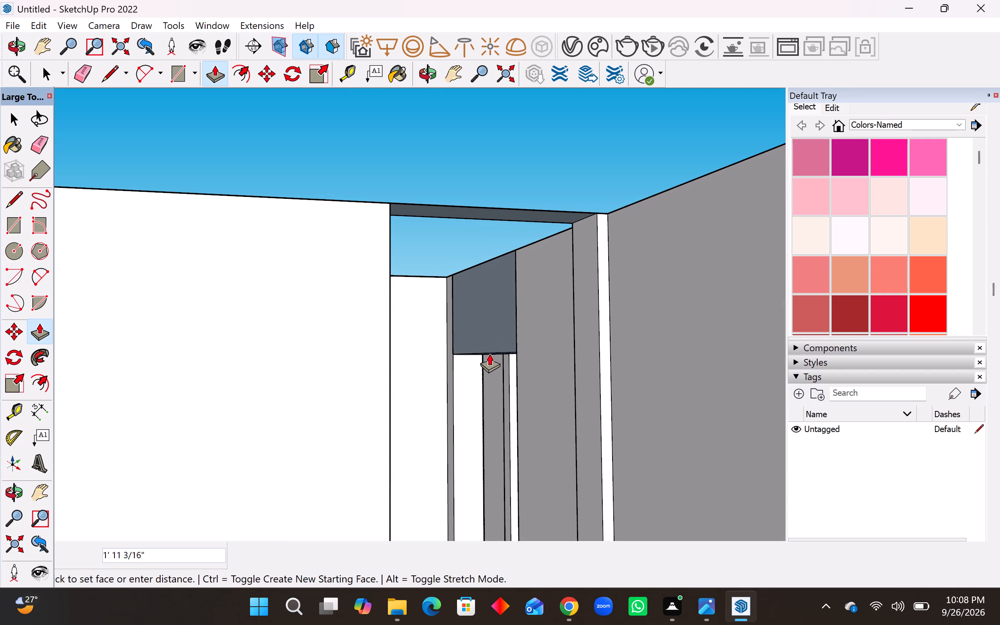
pyautogui.write("3'")
pyautogui.press('Return')
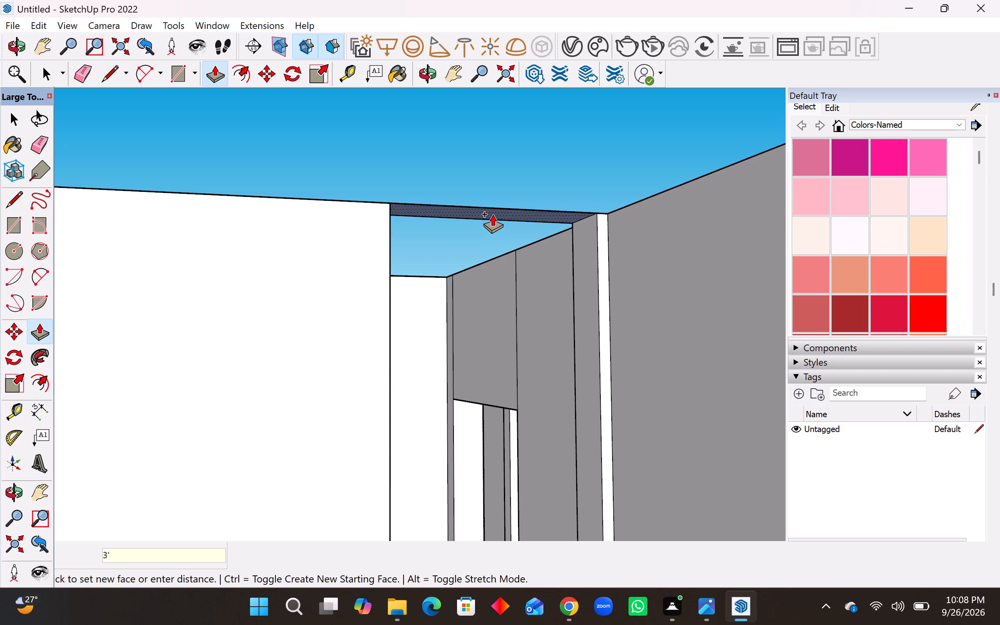
# Push/Pull the underside of the bridging face over the opening between the lower-left and middle-left rooms down 3'.
pyautogui.click(493, 213)
pyautogui.write("3'")
pyautogui.press('Return')
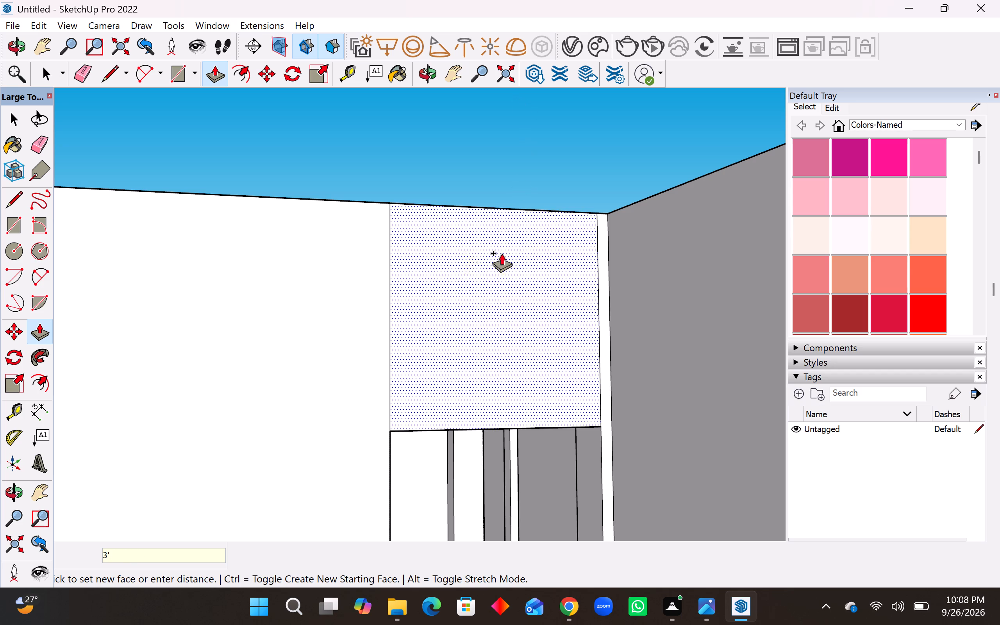
# Push/Pull the underside of the bridging face over the doorway between the central hall and the lower-right room down 3'.
pyautogui.moveTo(477, 252); pyautogui.dragTo(265, 401, button='middle')
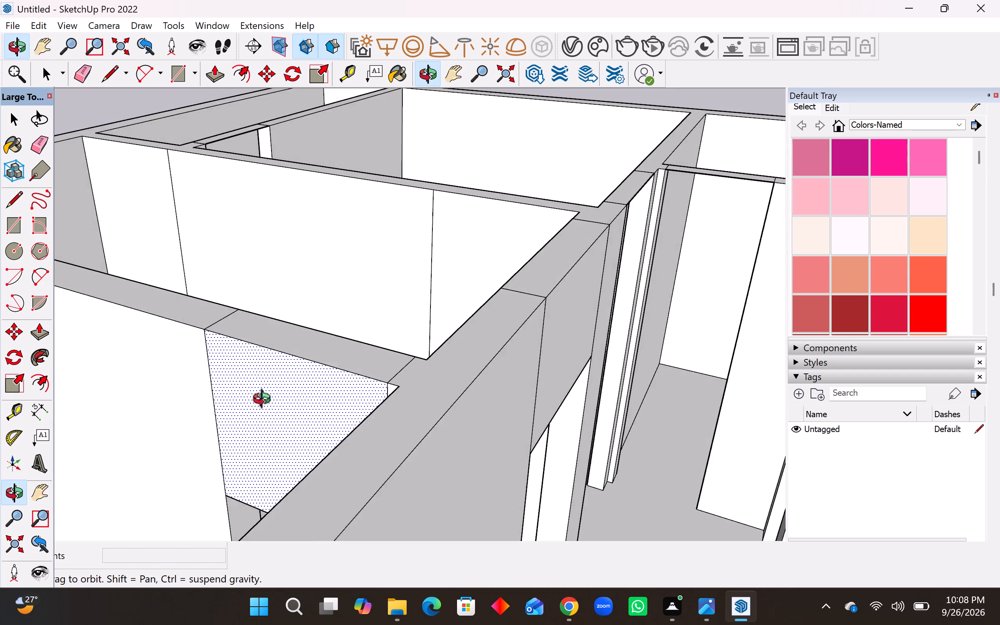
pyautogui.moveTo(265, 401); pyautogui.dragTo(441, 422, button='middle')
pyautogui.scroll(-10, 231, 340)
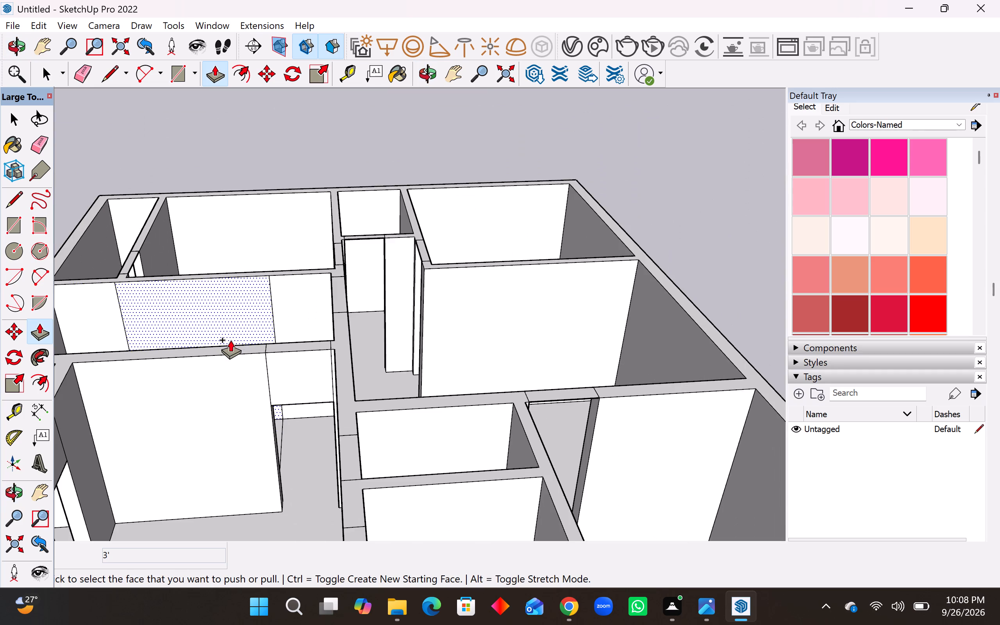
pyautogui.scroll(-4, 399, 383)
pyautogui.moveTo(477, 402); pyautogui.dragTo(655, 384, button='middle')
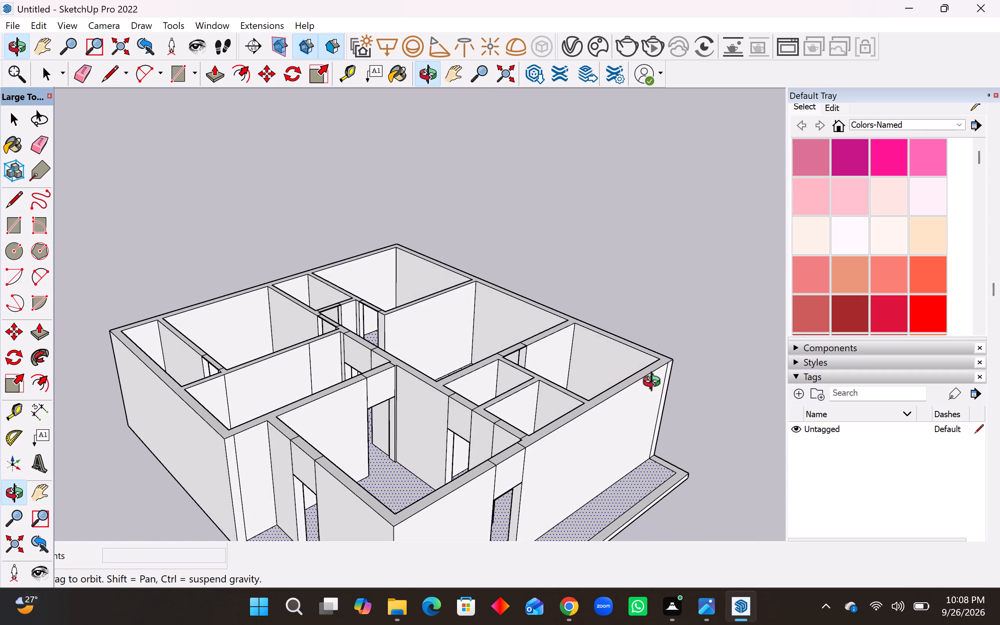
pyautogui.moveTo(655, 384); pyautogui.dragTo(318, 387, button='middle')
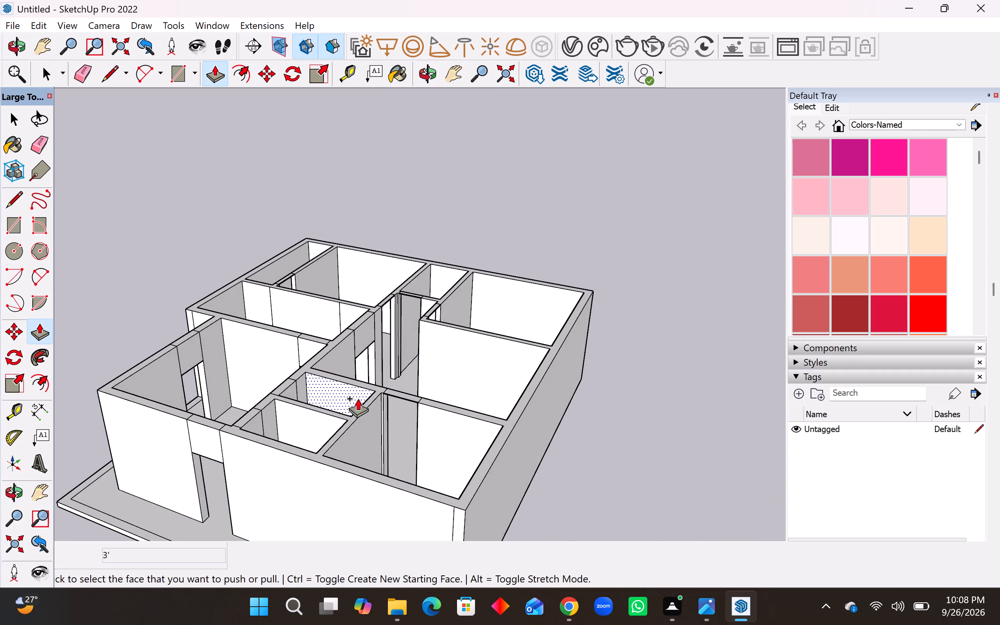
pyautogui.scroll(15, 392, 391)
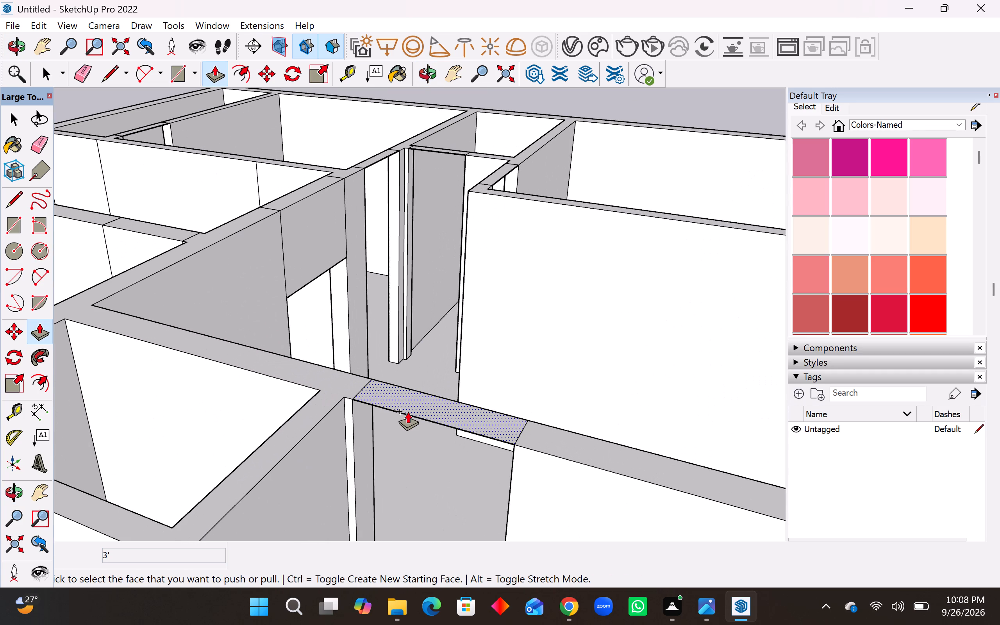
pyautogui.moveTo(408, 411); pyautogui.dragTo(424, 318, button='middle')
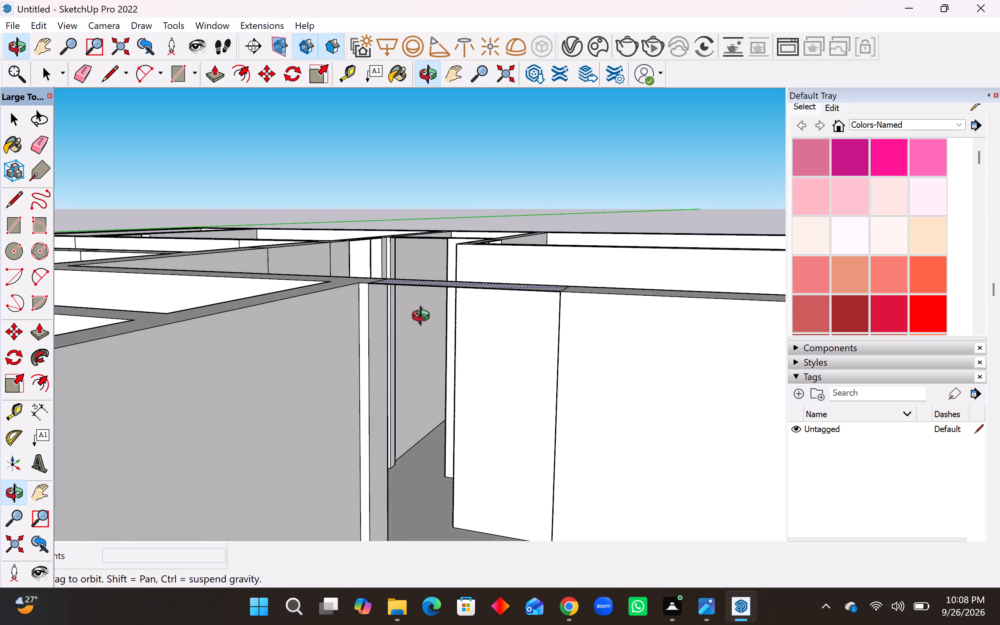
pyautogui.moveTo(424, 318); pyautogui.dragTo(347, 300, button='middle')
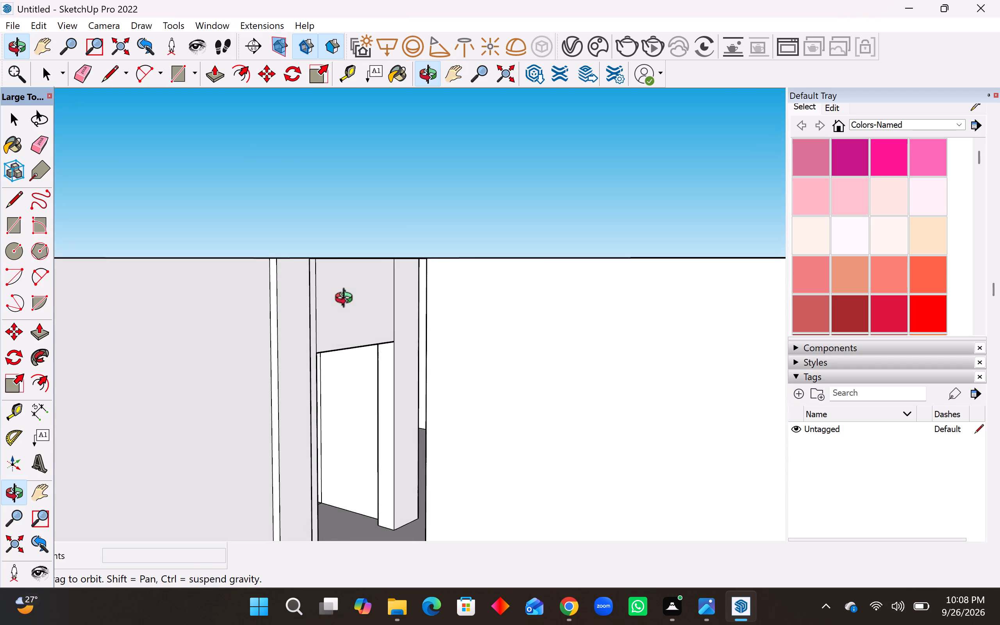
pyautogui.moveTo(347, 300); pyautogui.dragTo(346, 299, button='middle')
pyautogui.scroll(3, 332, 248)
pyautogui.moveTo(330, 282); pyautogui.dragTo(350, 259, button='middle')
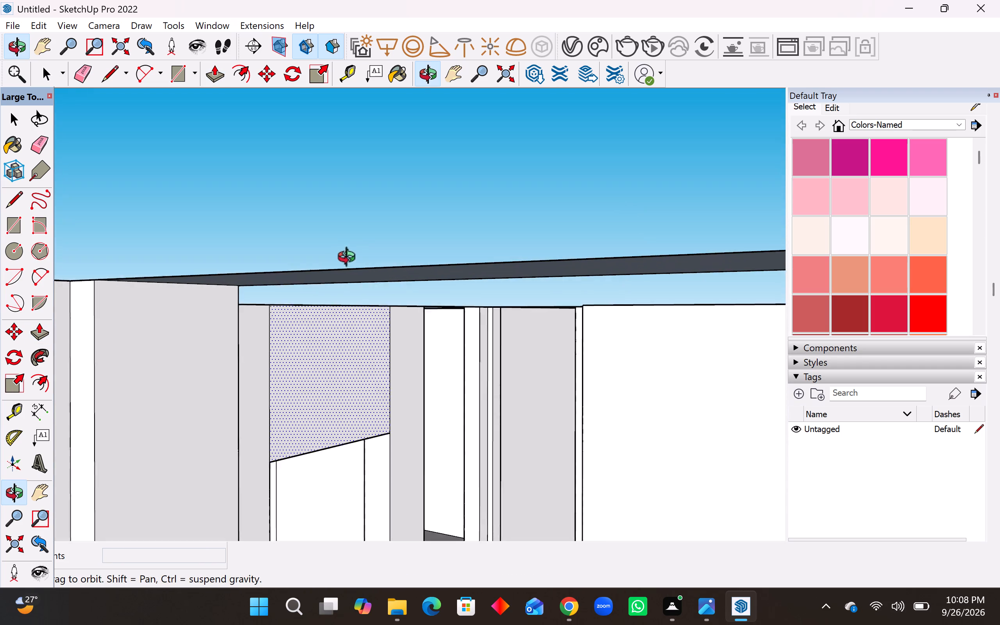
pyautogui.moveTo(350, 259); pyautogui.dragTo(357, 232, button='middle')
pyautogui.click(352, 247)
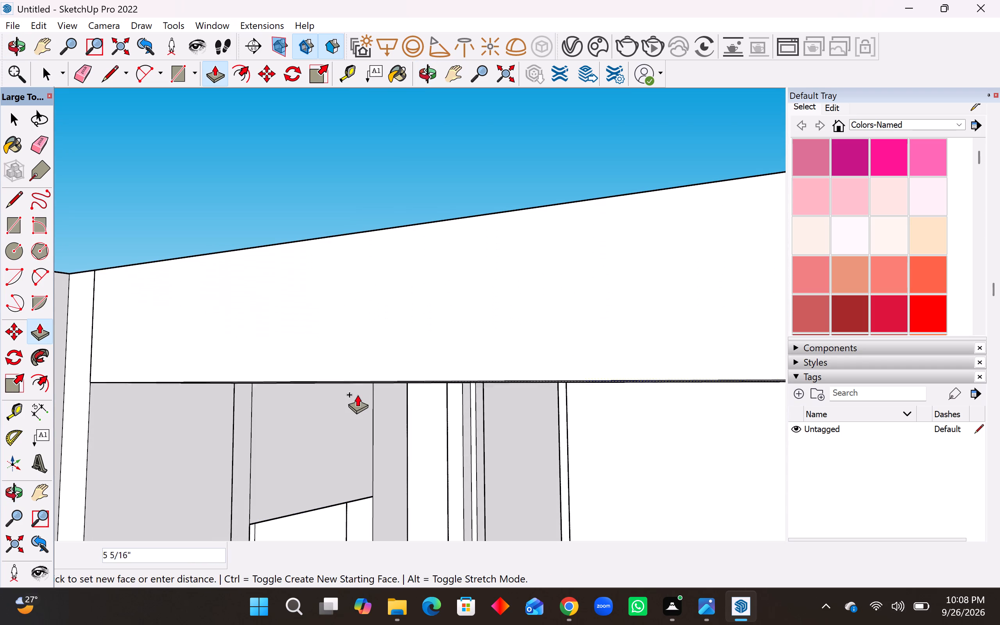
pyautogui.write("3'")
pyautogui.press('Return')
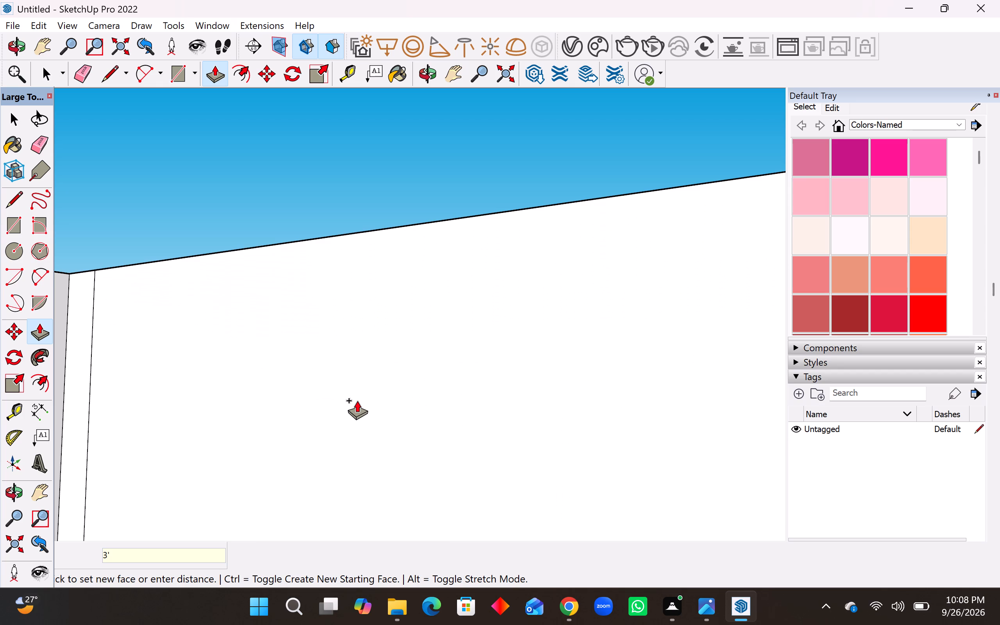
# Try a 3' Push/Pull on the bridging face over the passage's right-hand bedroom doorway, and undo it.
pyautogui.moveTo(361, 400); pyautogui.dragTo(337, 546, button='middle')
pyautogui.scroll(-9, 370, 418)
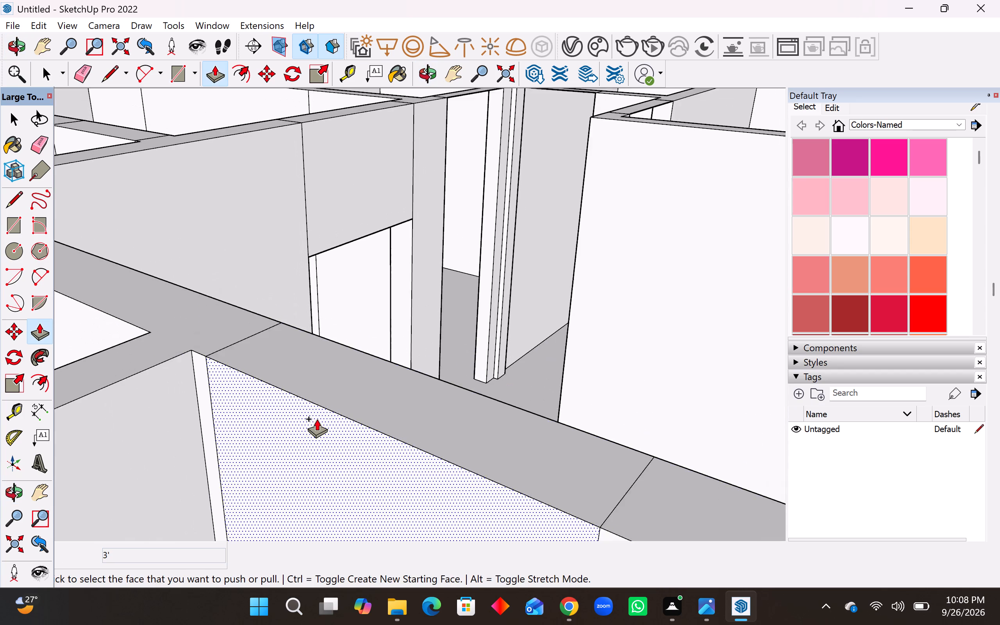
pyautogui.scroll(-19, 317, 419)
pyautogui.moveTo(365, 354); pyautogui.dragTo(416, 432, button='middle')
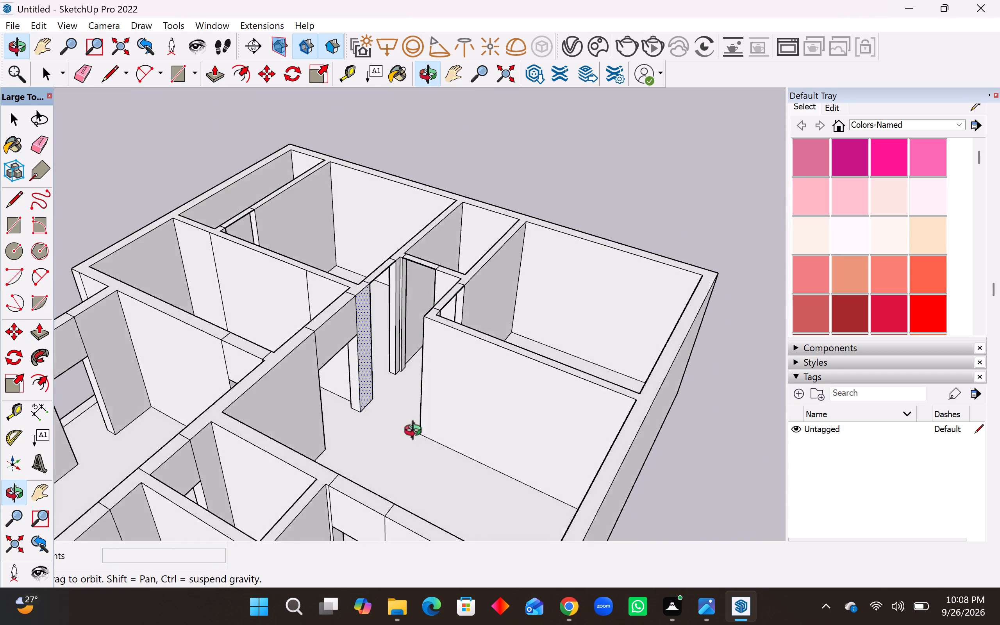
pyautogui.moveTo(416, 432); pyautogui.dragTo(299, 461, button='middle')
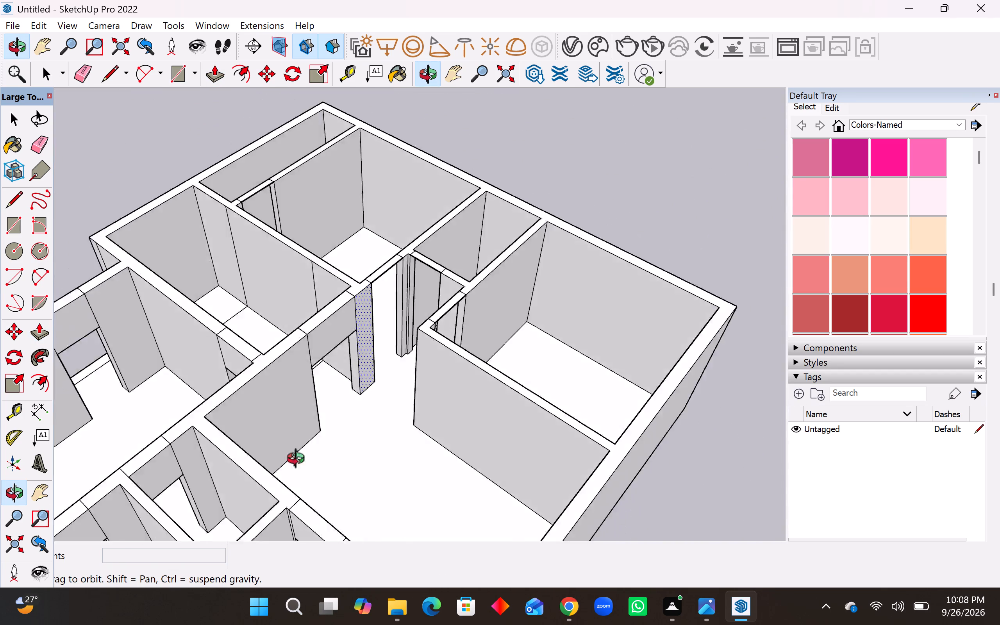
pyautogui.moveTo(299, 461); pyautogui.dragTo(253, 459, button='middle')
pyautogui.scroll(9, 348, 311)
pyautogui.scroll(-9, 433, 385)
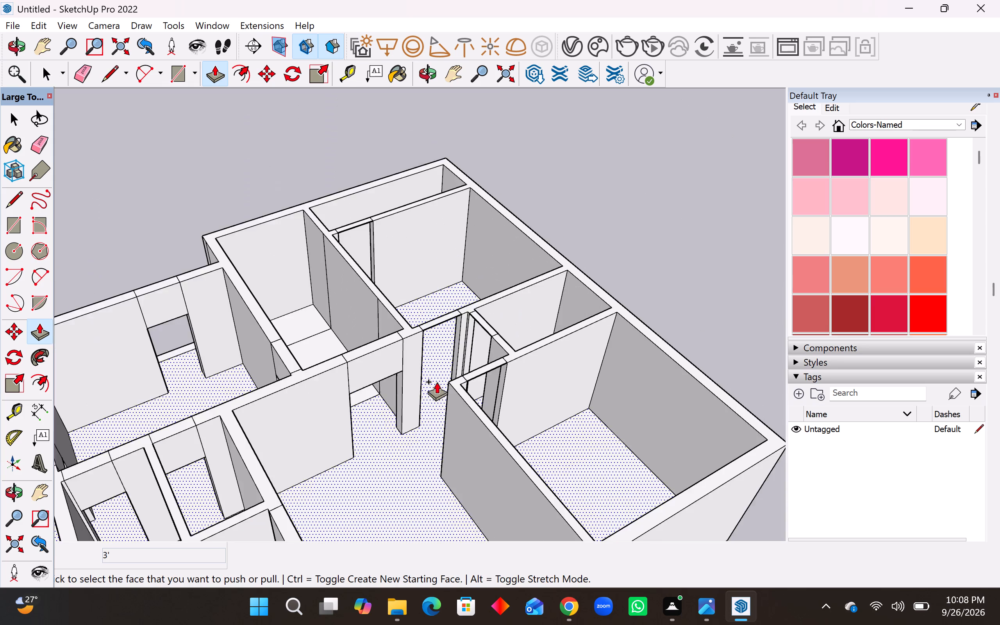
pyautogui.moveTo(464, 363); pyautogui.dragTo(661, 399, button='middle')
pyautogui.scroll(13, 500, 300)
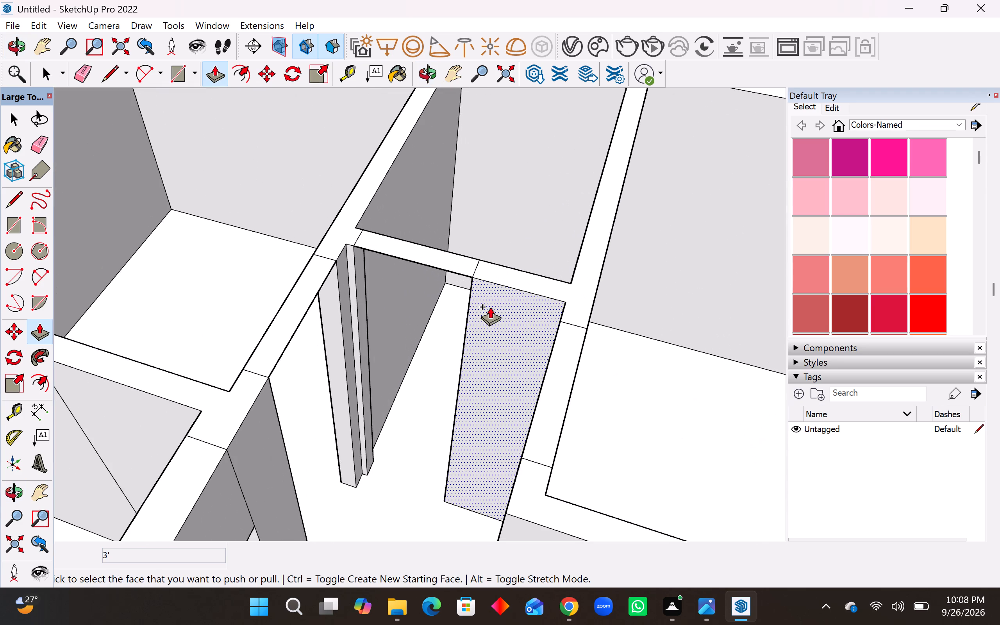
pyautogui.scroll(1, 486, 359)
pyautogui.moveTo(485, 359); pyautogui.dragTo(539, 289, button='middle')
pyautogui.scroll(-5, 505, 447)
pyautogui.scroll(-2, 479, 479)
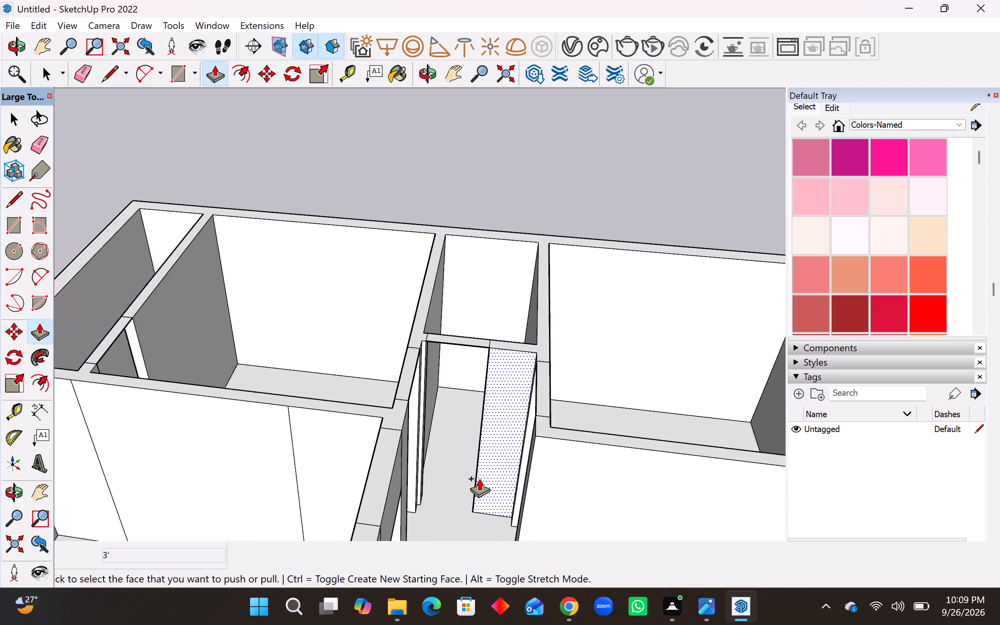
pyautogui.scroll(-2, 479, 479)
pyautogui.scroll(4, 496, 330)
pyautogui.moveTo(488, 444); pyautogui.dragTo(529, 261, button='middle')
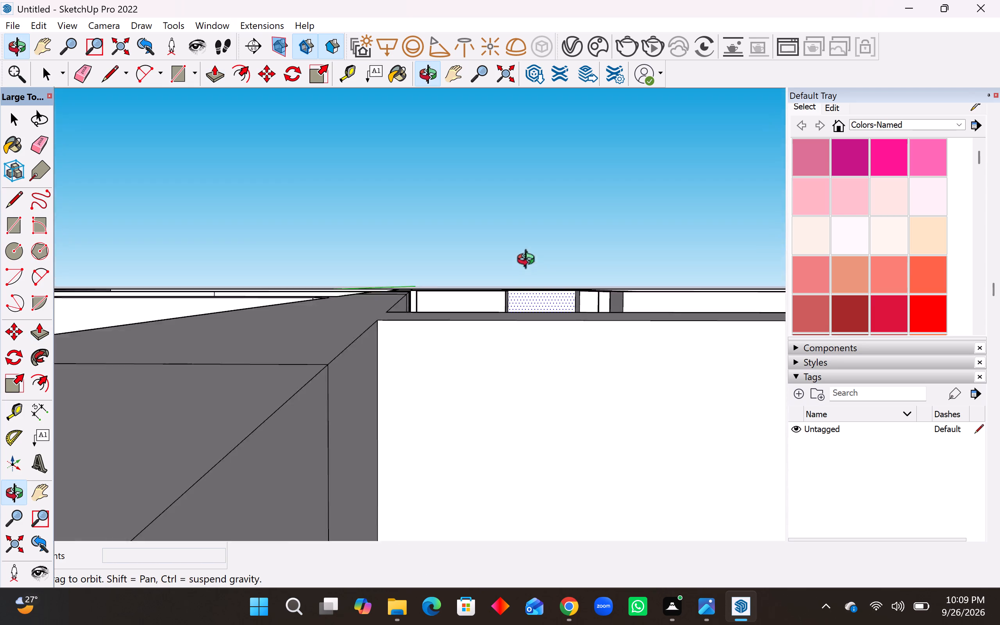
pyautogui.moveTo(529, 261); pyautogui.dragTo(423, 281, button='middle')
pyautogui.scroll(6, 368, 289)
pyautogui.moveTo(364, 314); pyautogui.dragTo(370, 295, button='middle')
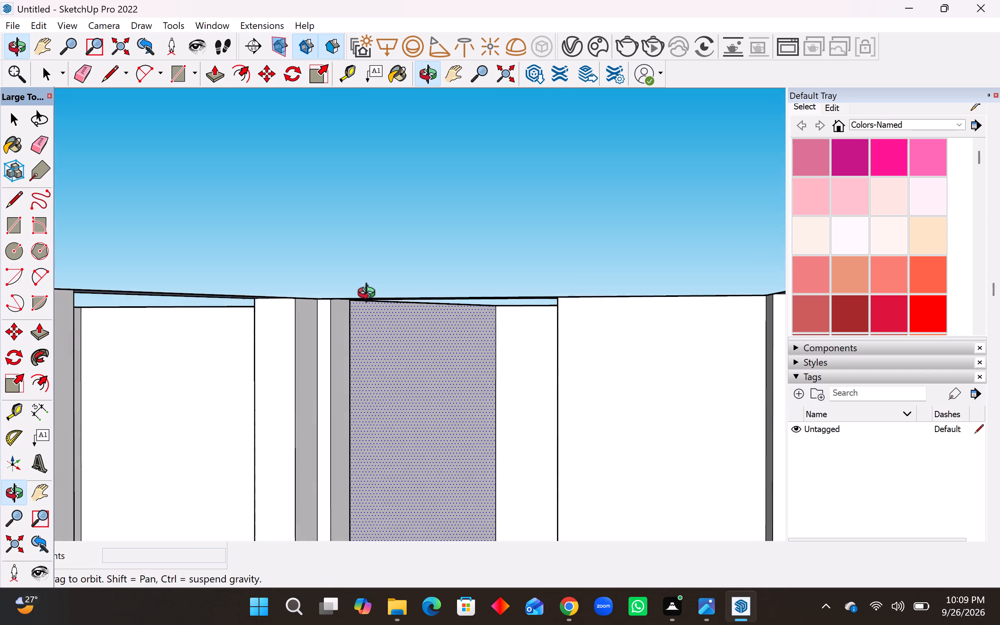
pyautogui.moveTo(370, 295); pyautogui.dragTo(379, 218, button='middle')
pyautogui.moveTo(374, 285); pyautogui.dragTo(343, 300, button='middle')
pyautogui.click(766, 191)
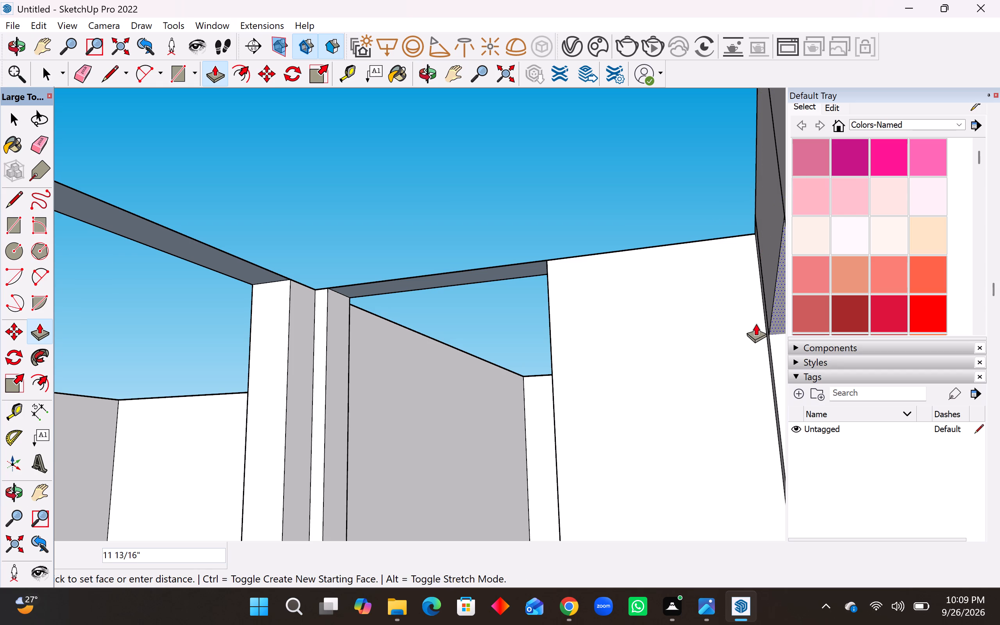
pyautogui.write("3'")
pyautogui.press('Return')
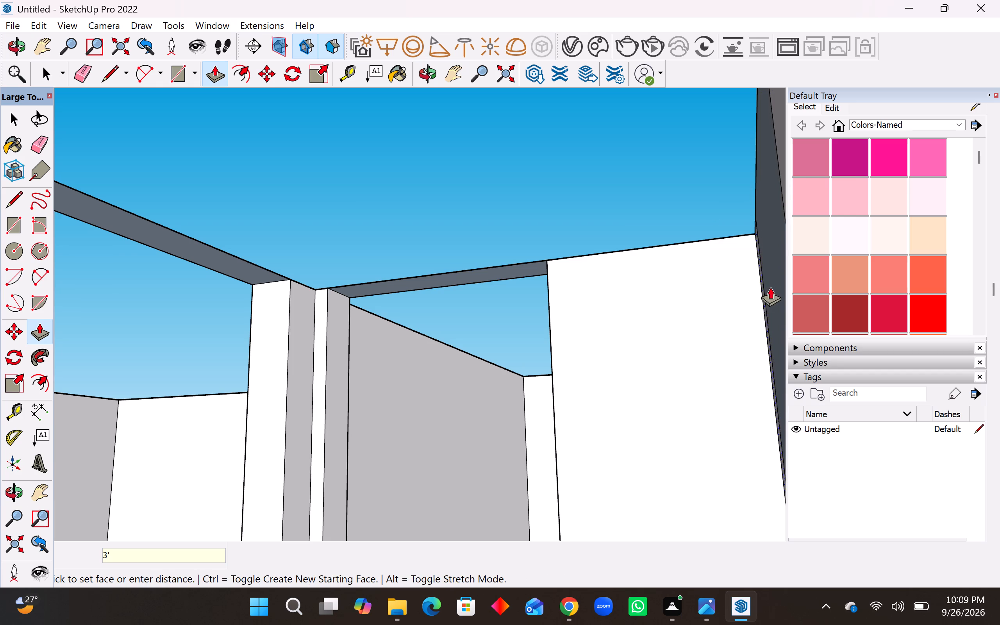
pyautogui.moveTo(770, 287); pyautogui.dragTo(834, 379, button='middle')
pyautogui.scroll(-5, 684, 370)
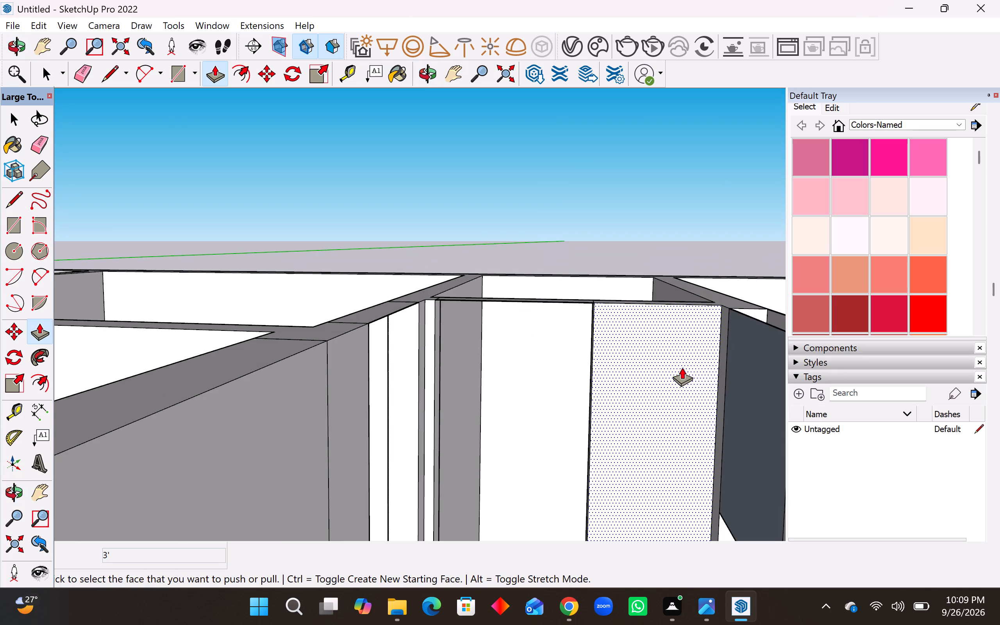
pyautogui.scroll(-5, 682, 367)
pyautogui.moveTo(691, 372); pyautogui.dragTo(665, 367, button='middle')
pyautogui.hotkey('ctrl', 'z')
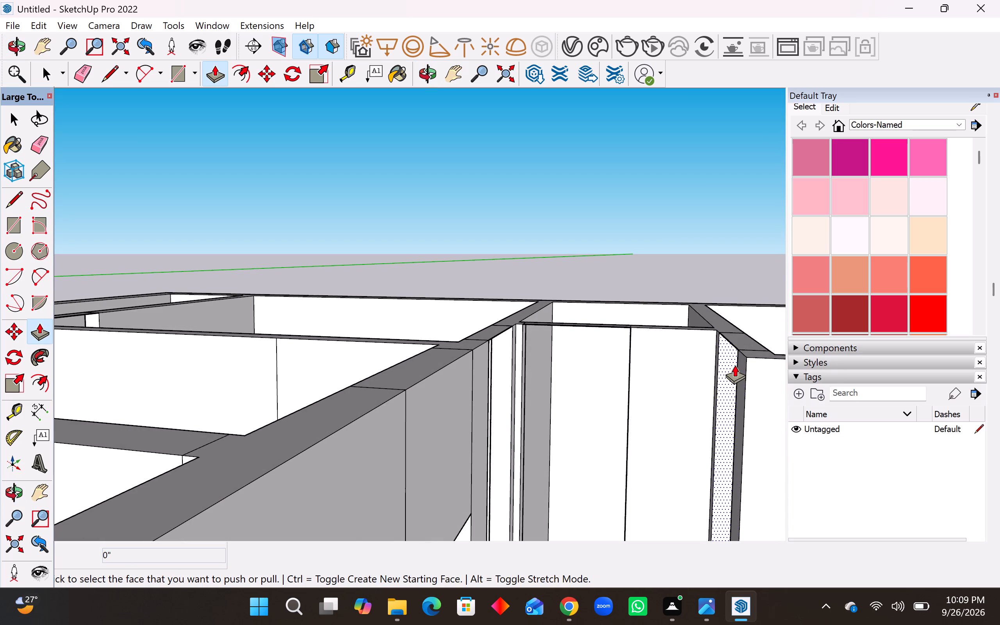
# Push/Pull the underside of the bridging face over the small room's doorway at the end of the passage down 3'.
pyautogui.scroll(4, 733, 345)
pyautogui.scroll(4, 425, 319)
pyautogui.moveTo(454, 311); pyautogui.dragTo(451, 301, button='middle')
pyautogui.scroll(1, 454, 311)
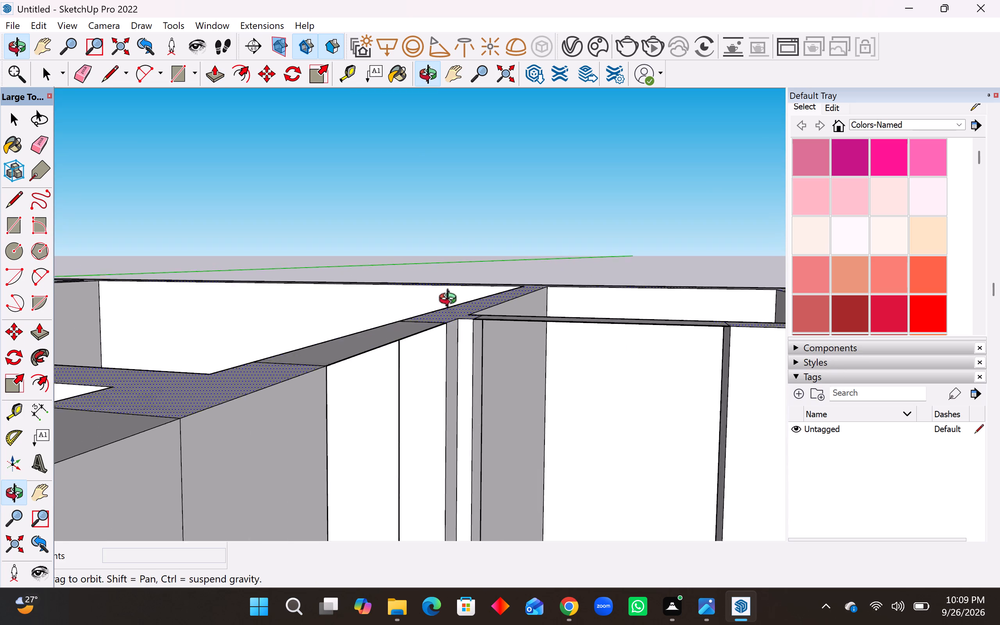
pyautogui.moveTo(451, 301); pyautogui.dragTo(411, 191, button='middle')
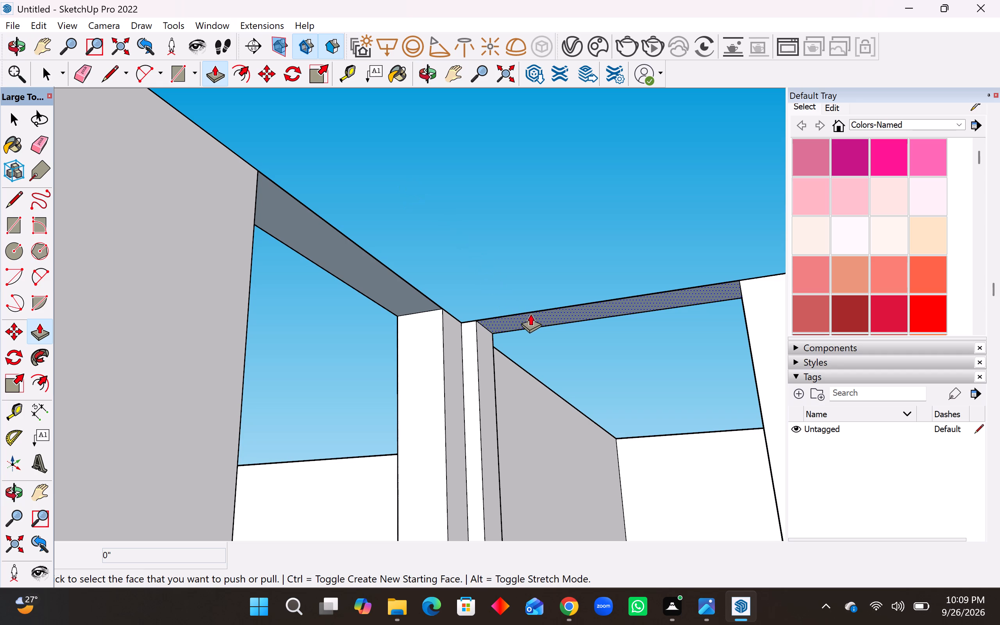
pyautogui.click(534, 314)
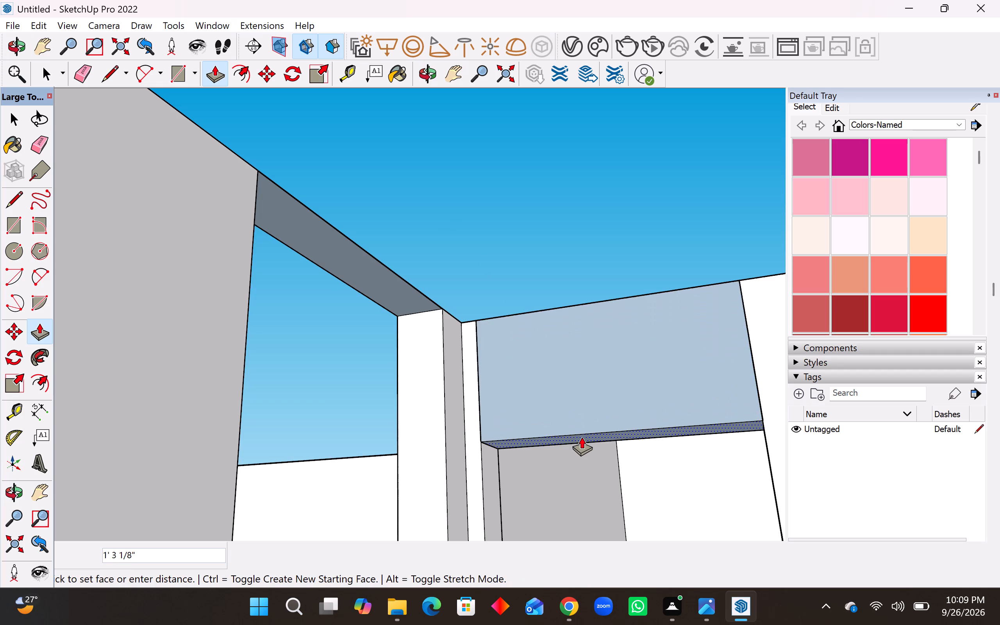
pyautogui.write("3'")
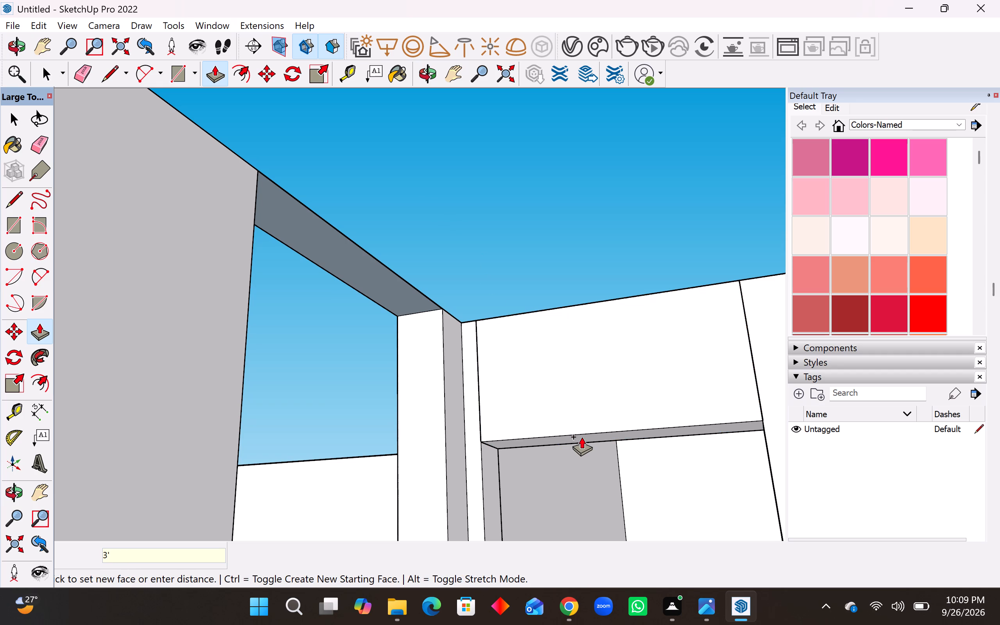
pyautogui.press('Return')
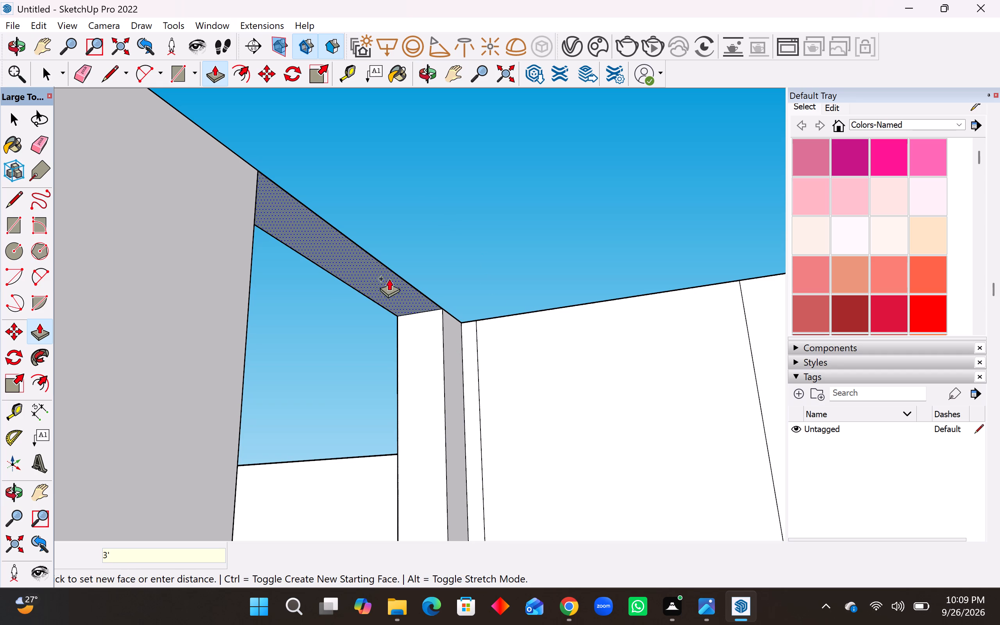
# Push/Pull the underside of the bridging face over the bedroom doorway on the passage's left side down 3'.
pyautogui.click(376, 285)
pyautogui.write("3'")
pyautogui.press('Return')
# Push/Pull the underside of the bridging face over the bedroom doorway on the passage's right side down 3'.
pyautogui.moveTo(375, 413); pyautogui.dragTo(405, 464, button='middle')
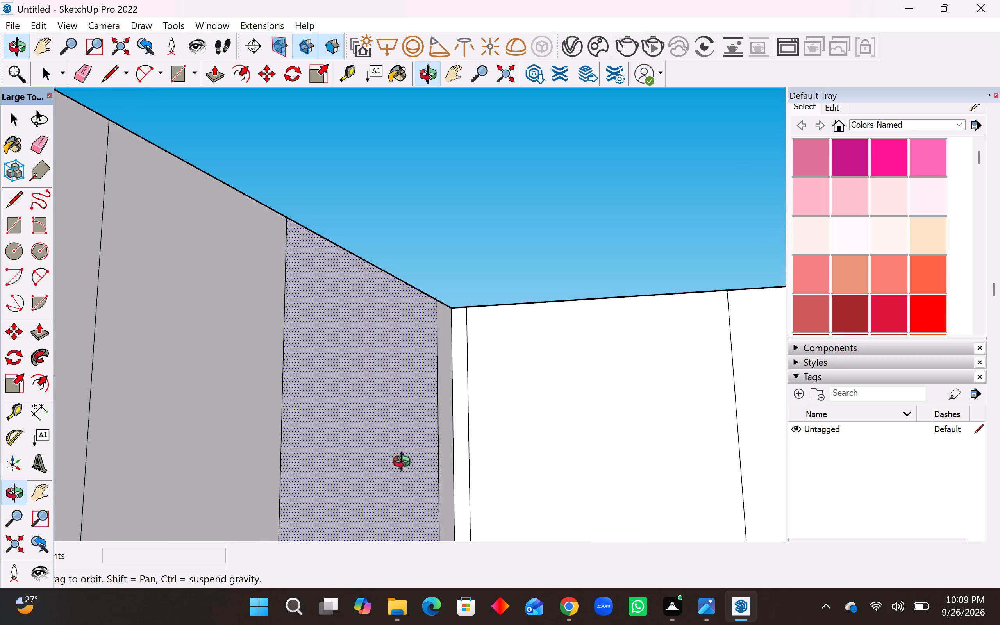
pyautogui.moveTo(405, 464); pyautogui.dragTo(409, 472, button='middle')
pyautogui.scroll(-4, 415, 369)
pyautogui.moveTo(415, 369); pyautogui.dragTo(406, 409, button='middle')
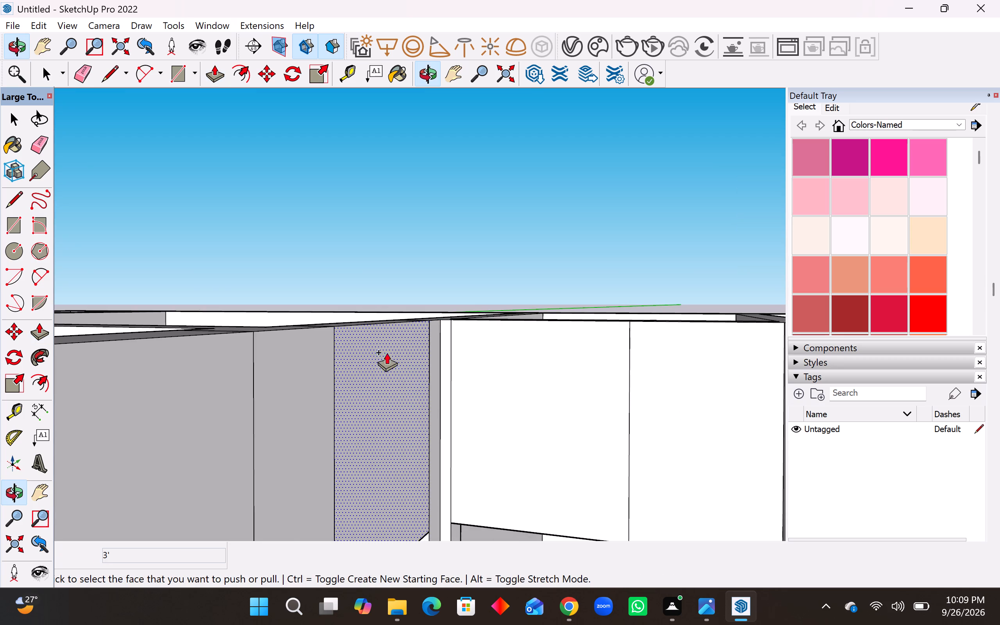
pyautogui.scroll(-6, 377, 345)
pyautogui.moveTo(587, 370); pyautogui.dragTo(749, 397, button='middle')
pyautogui.scroll(4, 617, 316)
pyautogui.moveTo(580, 335); pyautogui.dragTo(592, 241, button='middle')
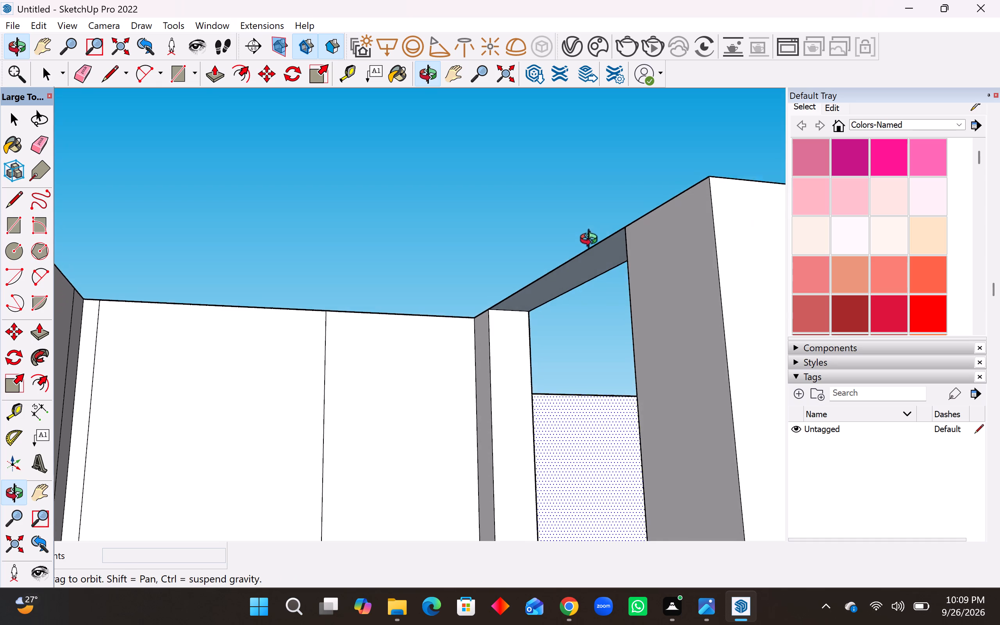
pyautogui.moveTo(592, 241); pyautogui.dragTo(592, 241, button='middle')
pyautogui.scroll(1, 589, 242)
pyautogui.click(564, 279)
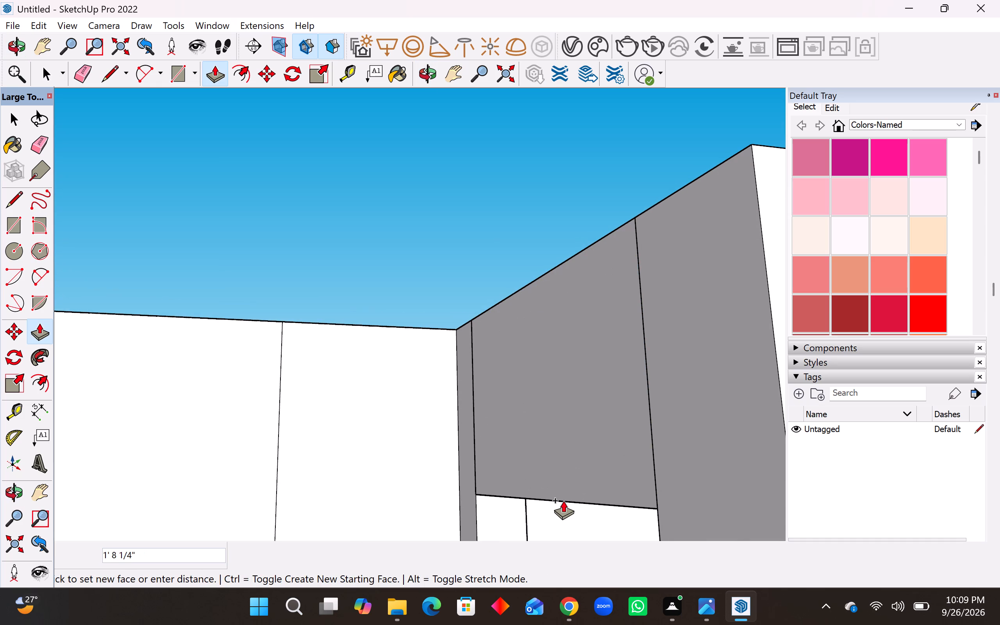
pyautogui.write("3'")
pyautogui.press('Return')
# Push/Pull the underside of the bridging face over the doorway between the far bedroom and its adjoining narrow room down 3'.
pyautogui.scroll(-9, 515, 324)
pyautogui.moveTo(527, 318); pyautogui.dragTo(389, 516, button='middle')
pyautogui.scroll(-7, 525, 337)
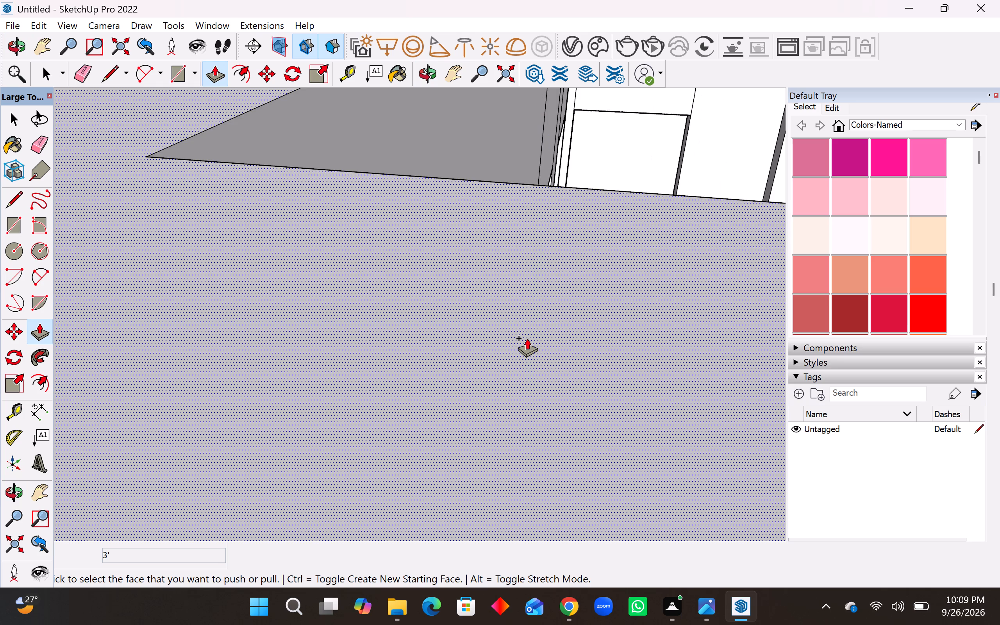
pyautogui.scroll(-20, 527, 338)
pyautogui.scroll(-16, 527, 338)
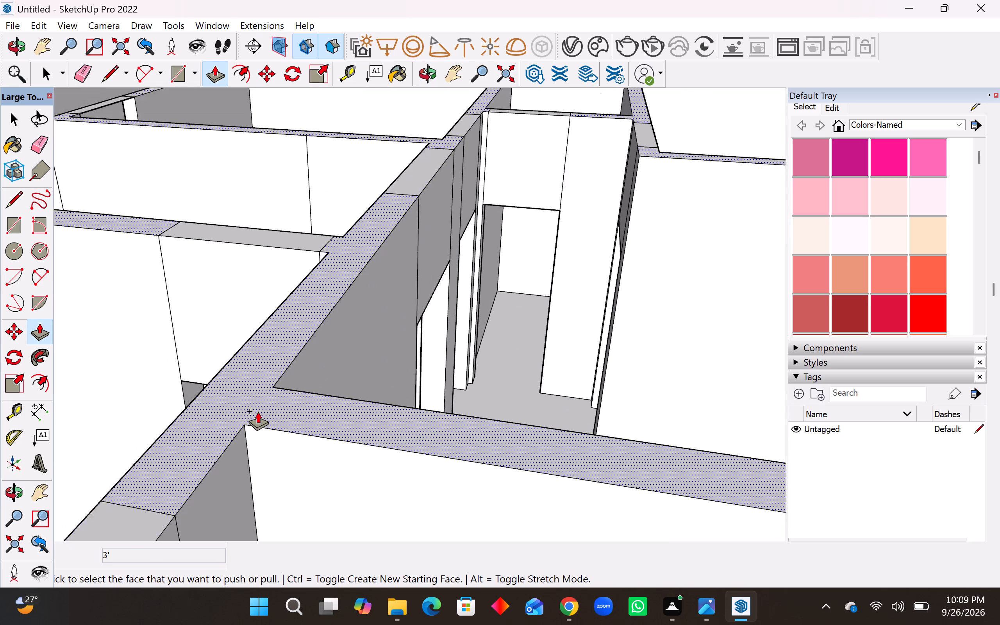
pyautogui.scroll(-2, 258, 411)
pyautogui.moveTo(460, 306); pyautogui.dragTo(231, 424, button='middle')
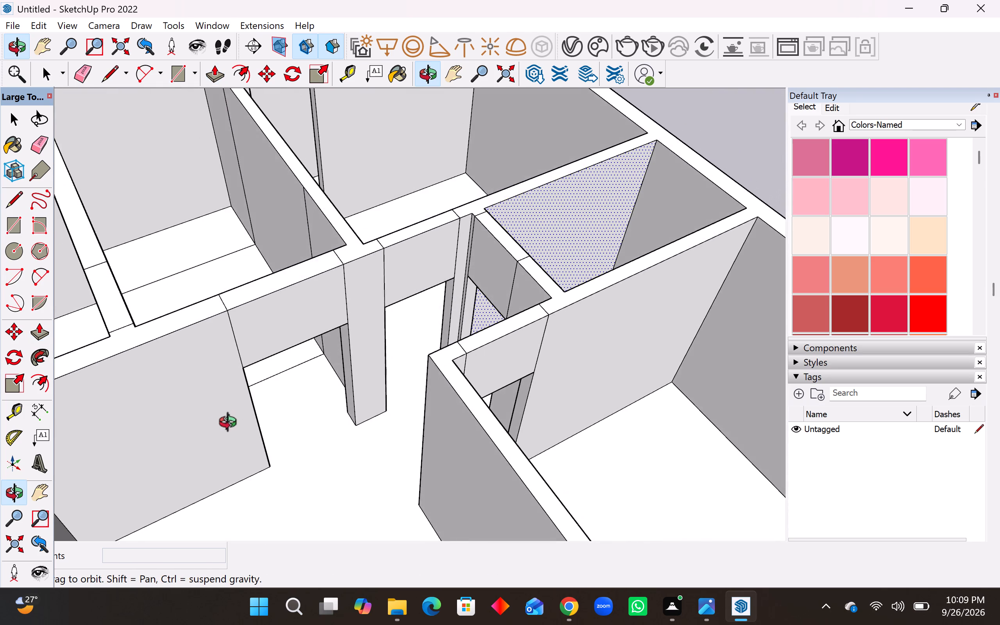
pyautogui.moveTo(231, 424); pyautogui.dragTo(199, 450, button='middle')
pyautogui.scroll(-9, 260, 409)
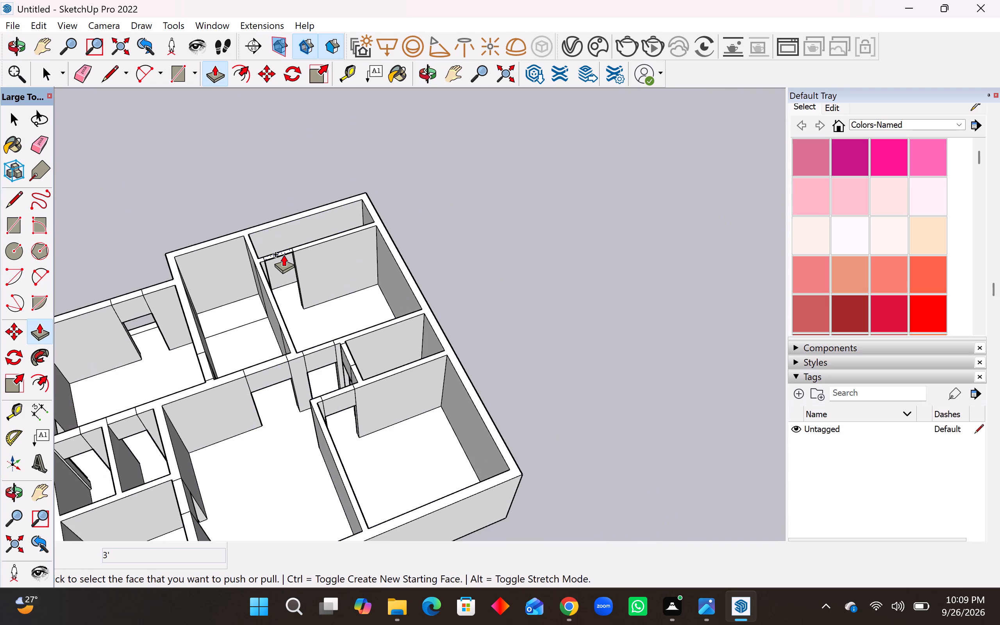
pyautogui.scroll(19, 284, 254)
pyautogui.moveTo(278, 257); pyautogui.dragTo(270, 246, button='middle')
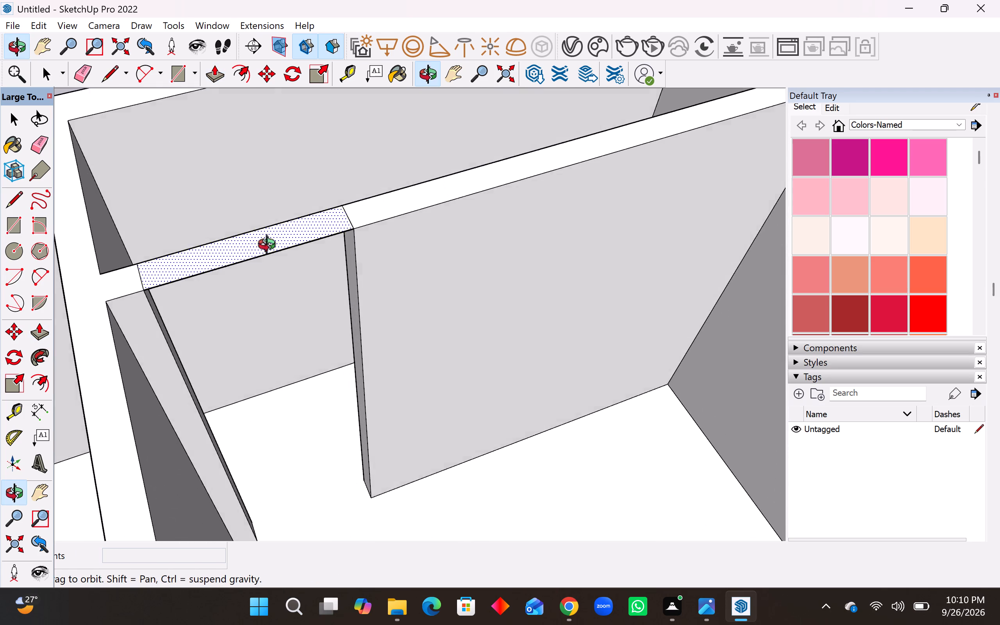
pyautogui.moveTo(270, 246); pyautogui.dragTo(193, 90, button='middle')
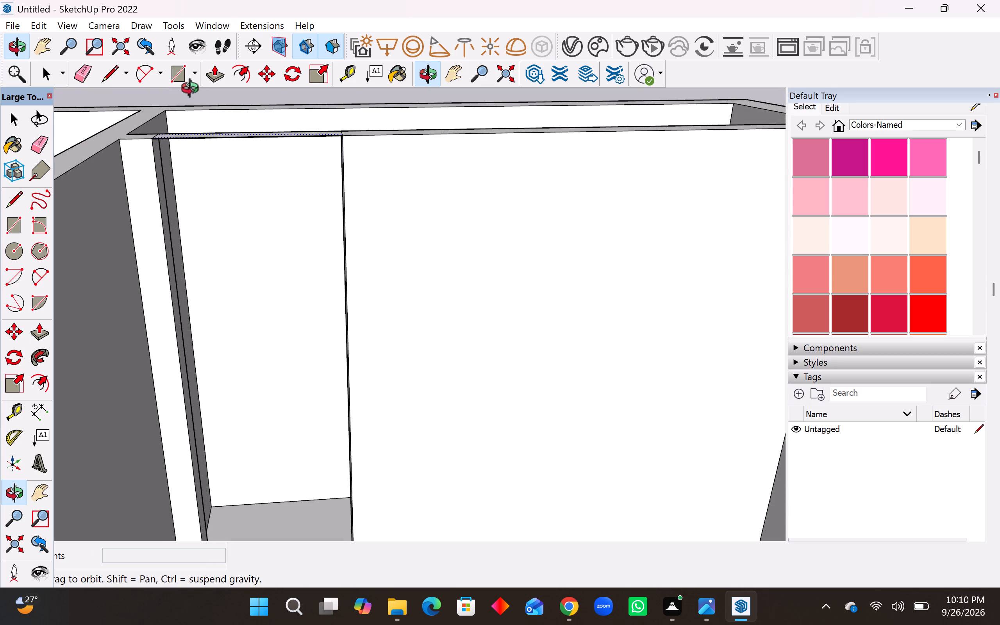
pyautogui.moveTo(193, 90); pyautogui.dragTo(67, 61, button='middle')
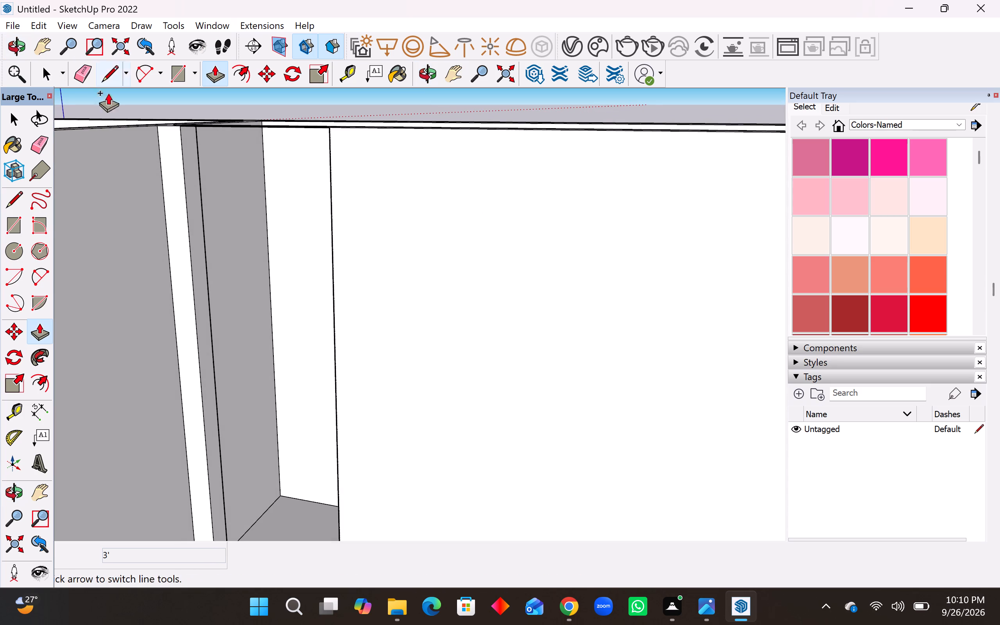
pyautogui.scroll(-4, 187, 437)
pyautogui.scroll(9, 172, 215)
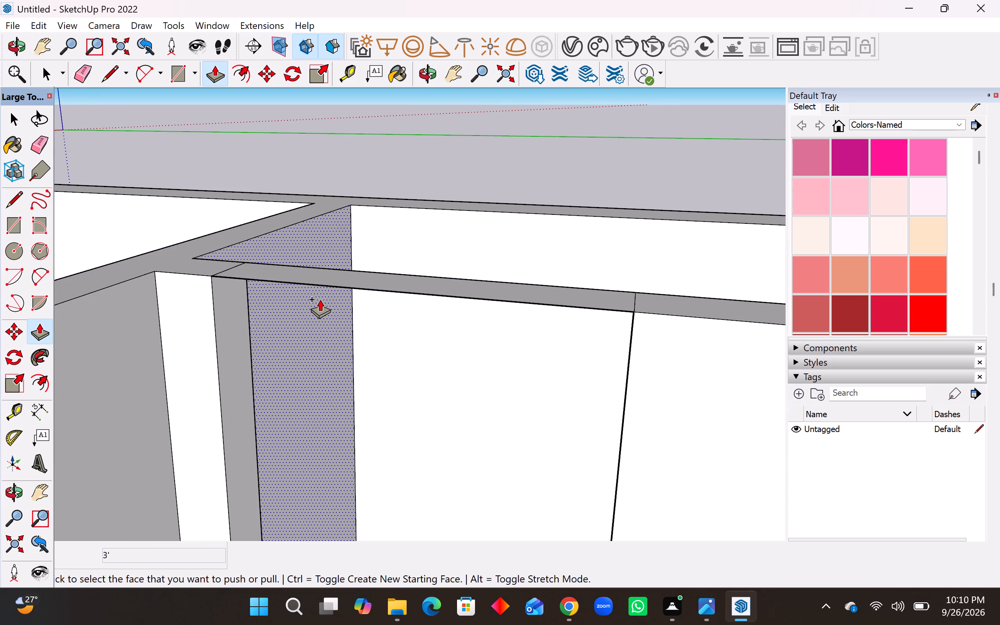
pyautogui.moveTo(320, 299); pyautogui.dragTo(329, 148, button='middle')
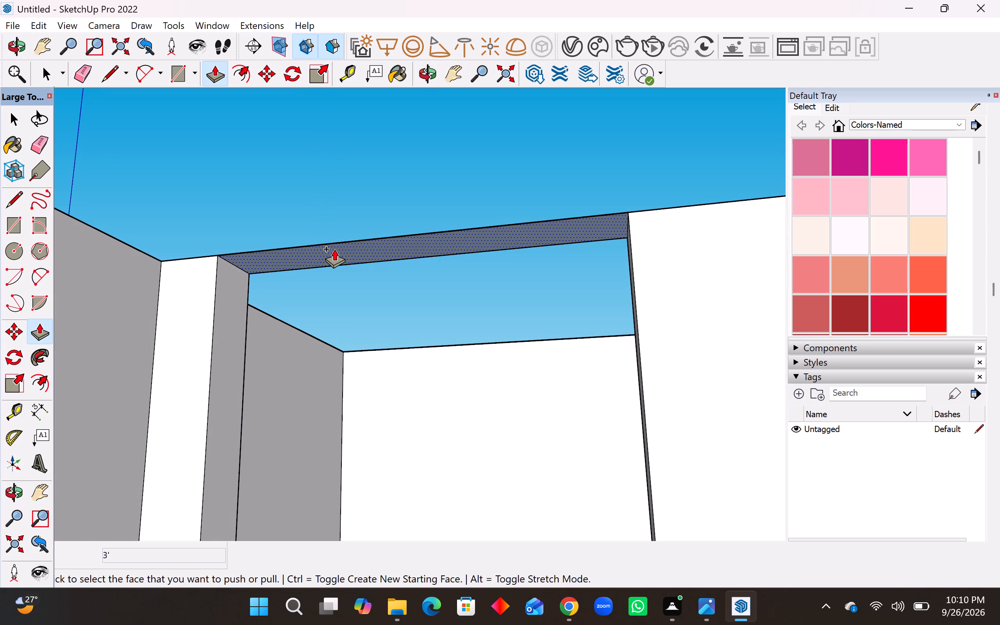
pyautogui.click(335, 255)
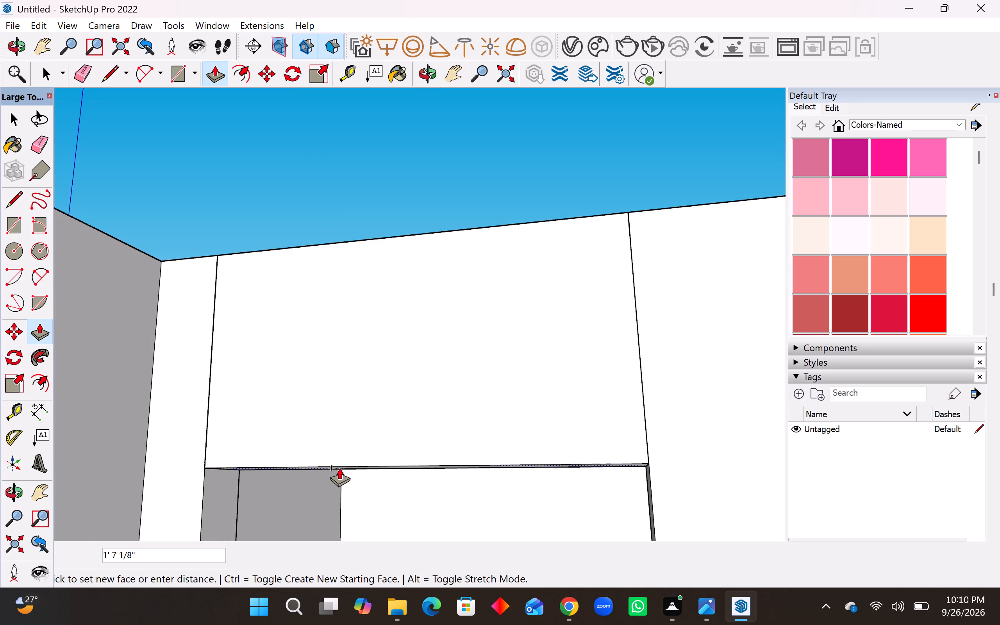
pyautogui.write("3'")
pyautogui.press('Return')
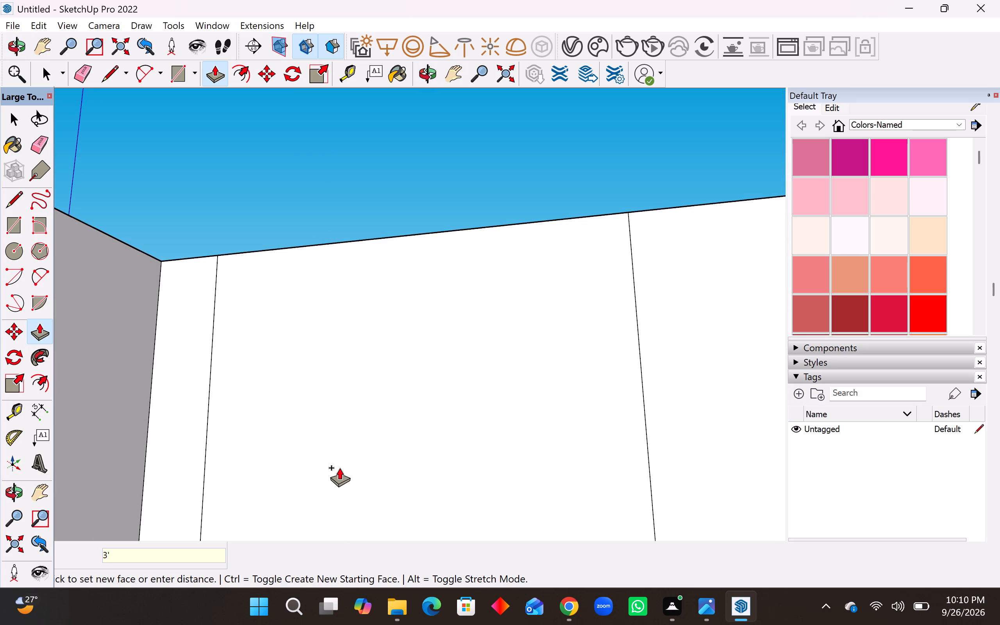
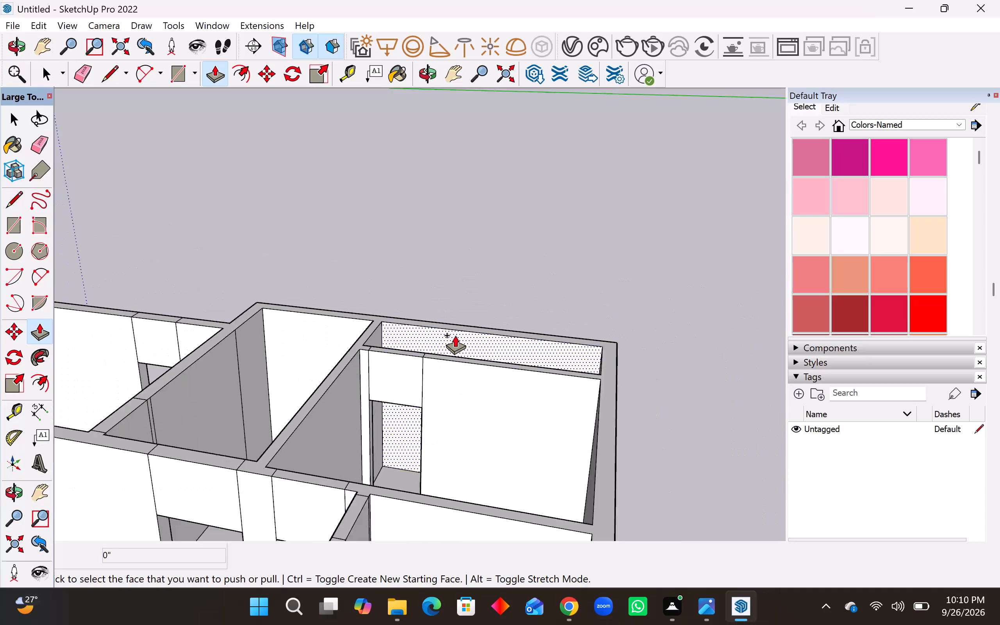
# Erase the vertical seam line on the recessed outer wall, beside the house's outer corner.
pyautogui.moveTo(430, 405); pyautogui.dragTo(607, 450, button='middle')
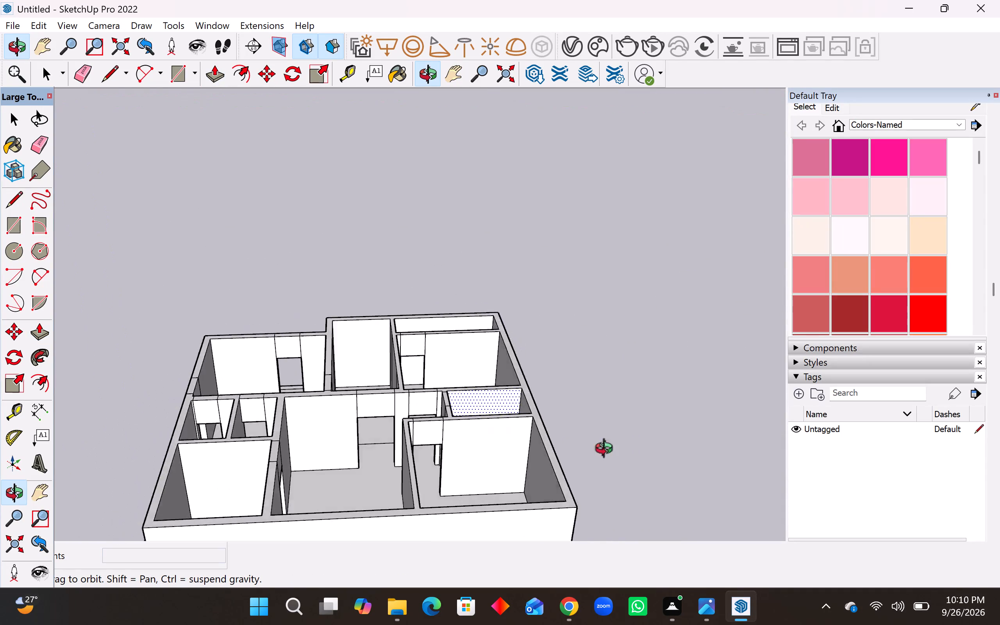
pyautogui.moveTo(607, 450); pyautogui.dragTo(626, 445, button='middle')
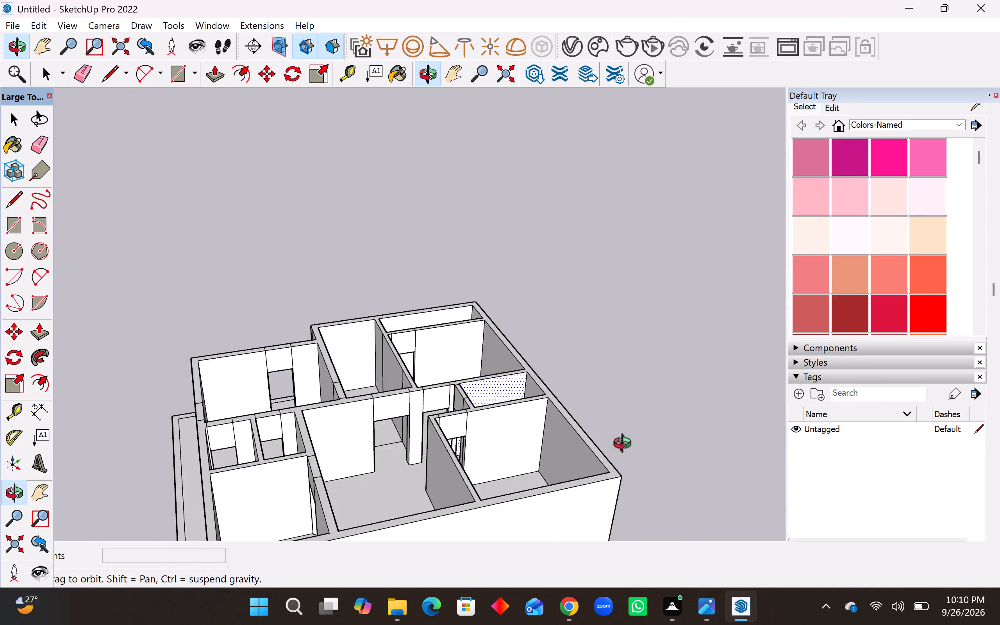
pyautogui.moveTo(626, 445); pyautogui.dragTo(929, 393, button='middle')
pyautogui.moveTo(339, 417); pyautogui.dragTo(499, 477, button='middle')
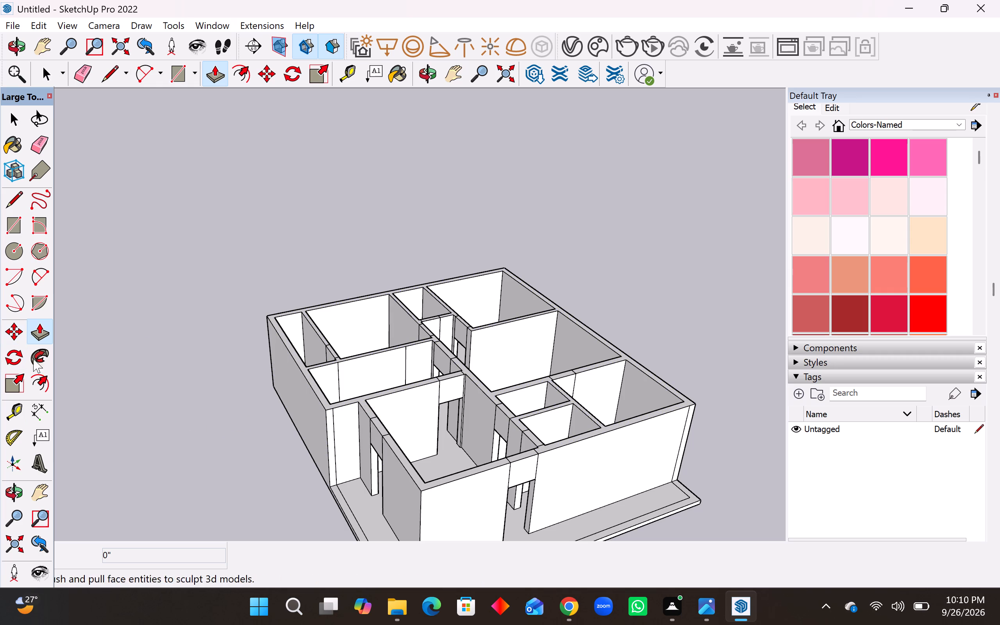
pyautogui.click(37, 143)
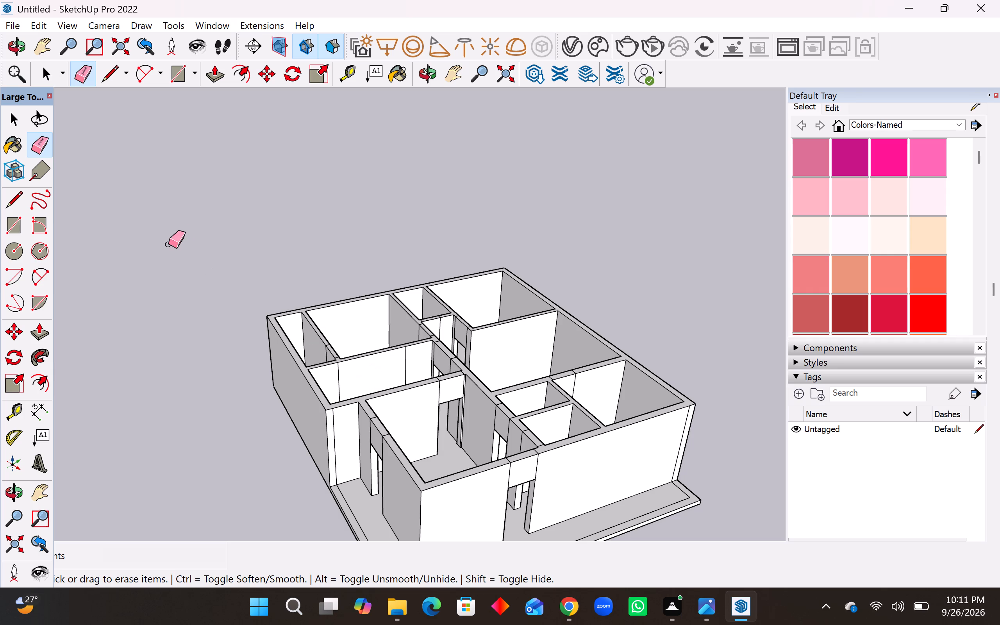
pyautogui.scroll(11, 365, 424)
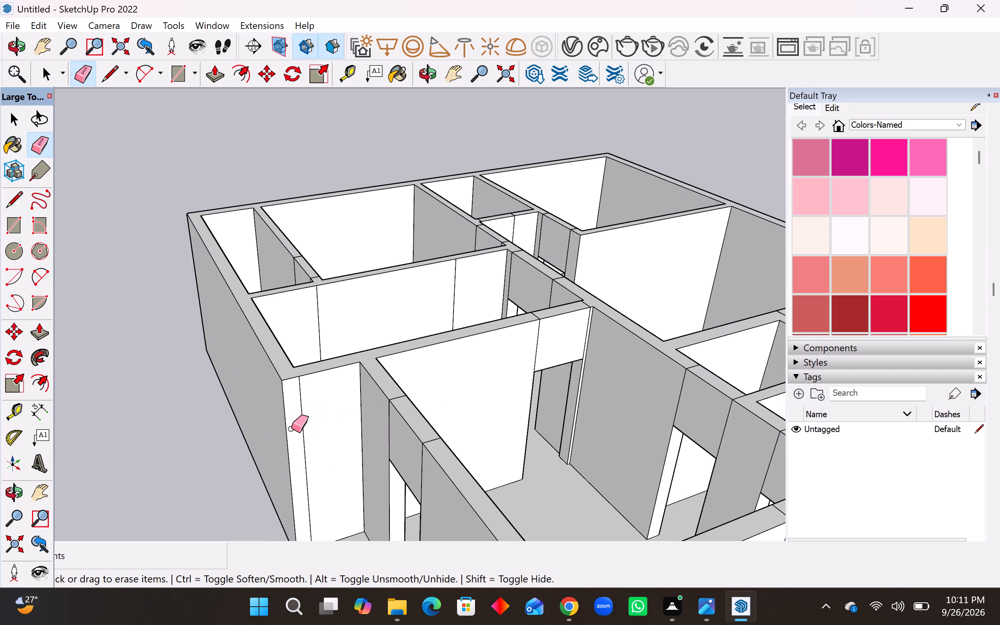
pyautogui.moveTo(295, 427); pyautogui.dragTo(299, 425)
# Erase the vertical and wall-top seam lines on both sides of the lintel over the front wall's exterior doorway.
pyautogui.scroll(-5, 220, 380)
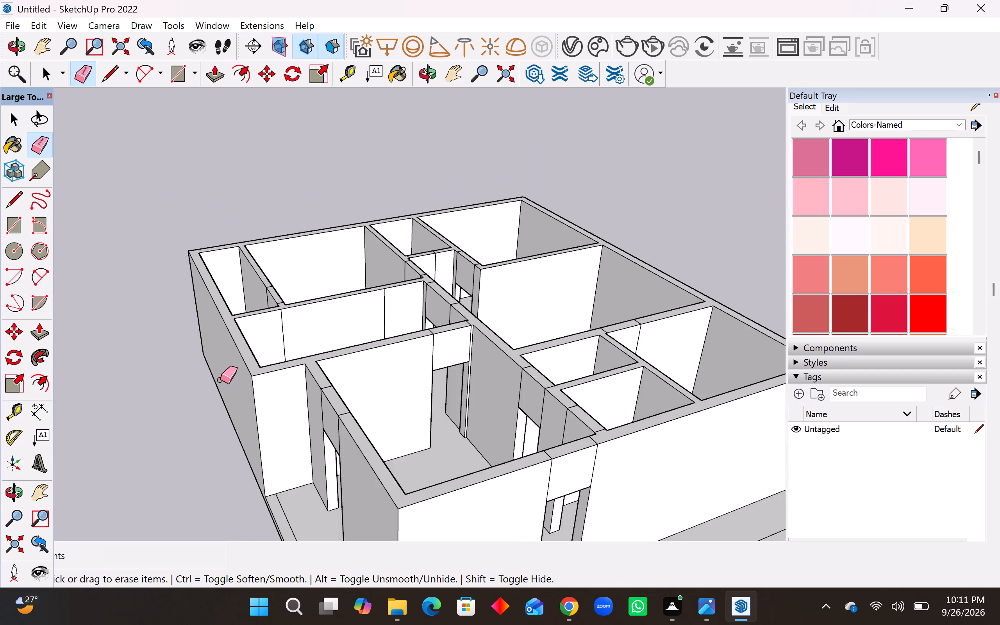
pyautogui.scroll(-9, 220, 380)
pyautogui.scroll(-4, 295, 409)
pyautogui.moveTo(363, 454); pyautogui.dragTo(311, 450, button='middle')
pyautogui.scroll(1, 311, 452)
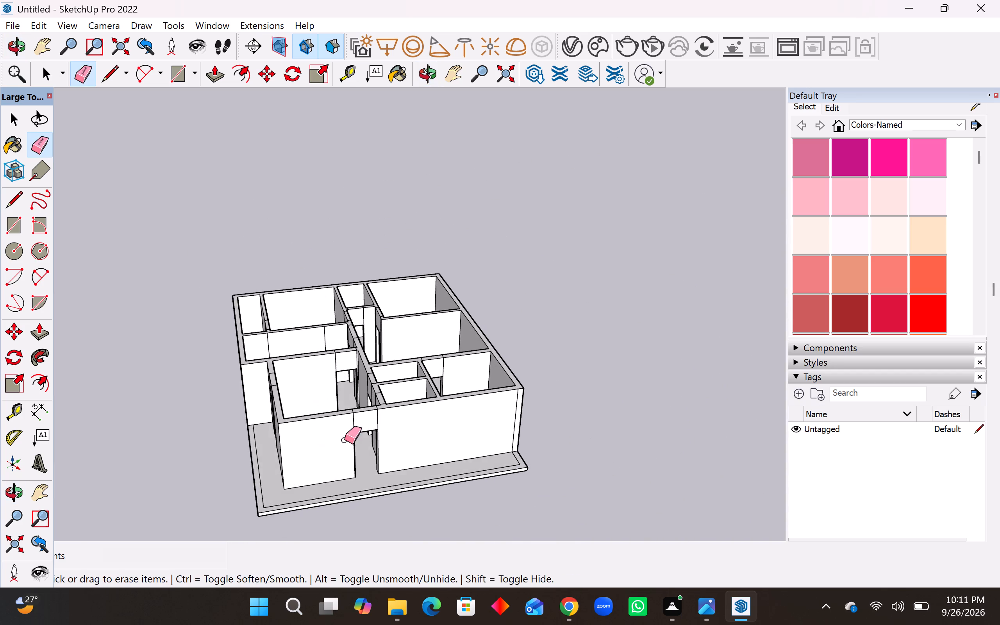
pyautogui.scroll(9, 367, 446)
pyautogui.moveTo(317, 378); pyautogui.dragTo(428, 379)
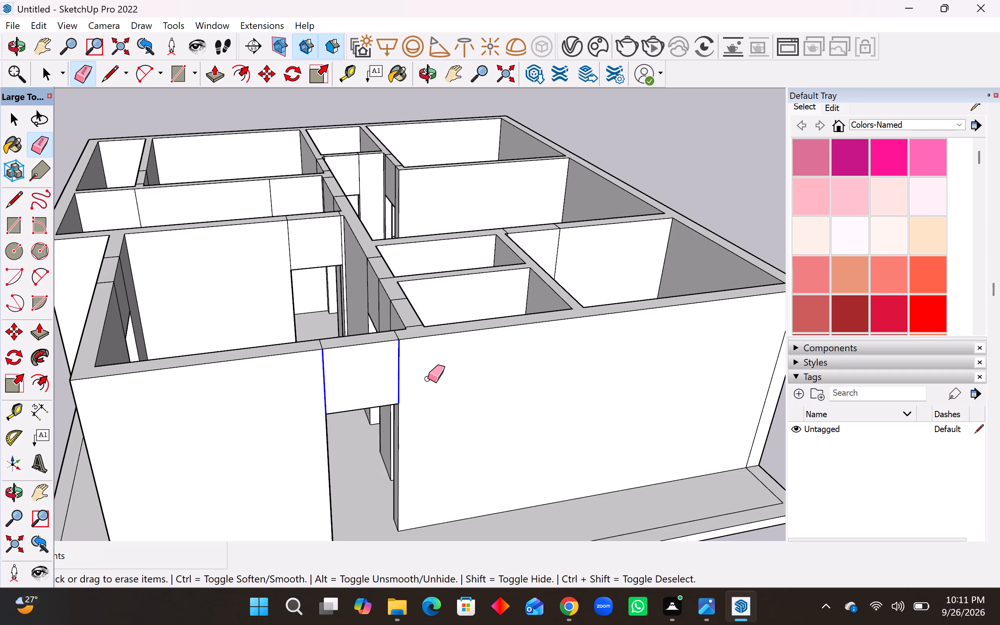
pyautogui.moveTo(428, 379); pyautogui.dragTo(427, 378)
pyautogui.moveTo(415, 382); pyautogui.dragTo(378, 482, button='middle')
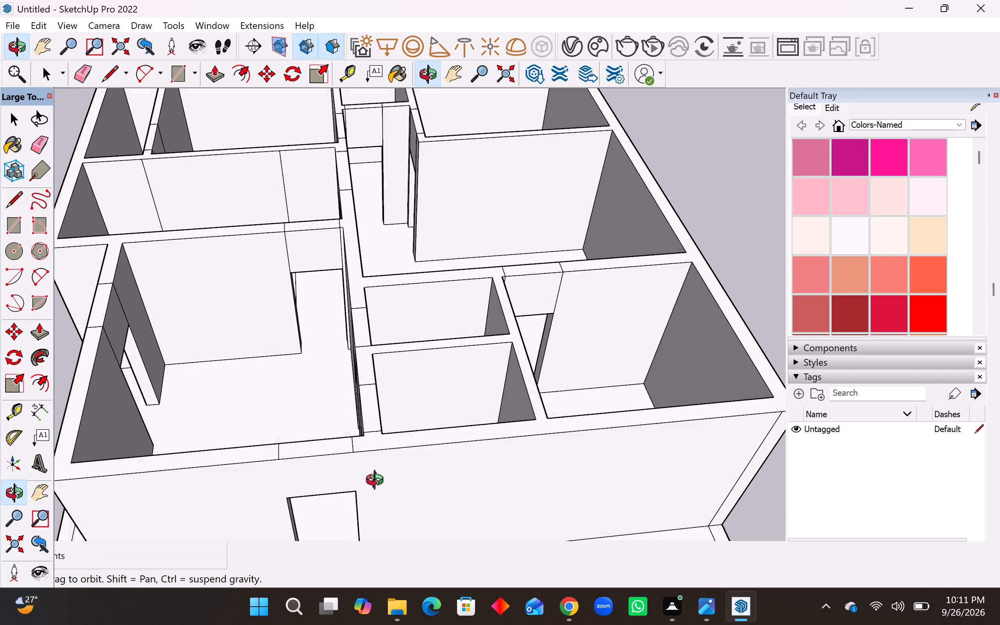
pyautogui.moveTo(378, 482); pyautogui.dragTo(379, 487, button='middle')
pyautogui.scroll(4, 319, 470)
pyautogui.moveTo(261, 465); pyautogui.dragTo(362, 463)
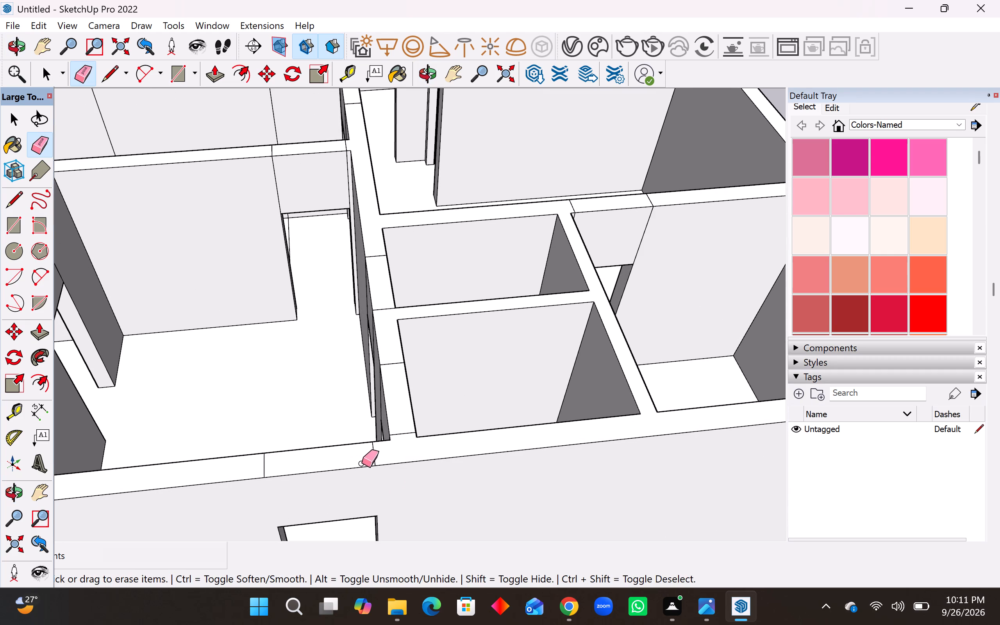
pyautogui.moveTo(362, 463); pyautogui.dragTo(379, 456)
# Erase the vertical and wall-top seam lines around the lintel over the front room's side doorway onto the porch.
pyautogui.scroll(-10, 481, 477)
pyautogui.moveTo(271, 404); pyautogui.dragTo(734, 406, button='middle')
pyautogui.moveTo(495, 391); pyautogui.dragTo(536, 386)
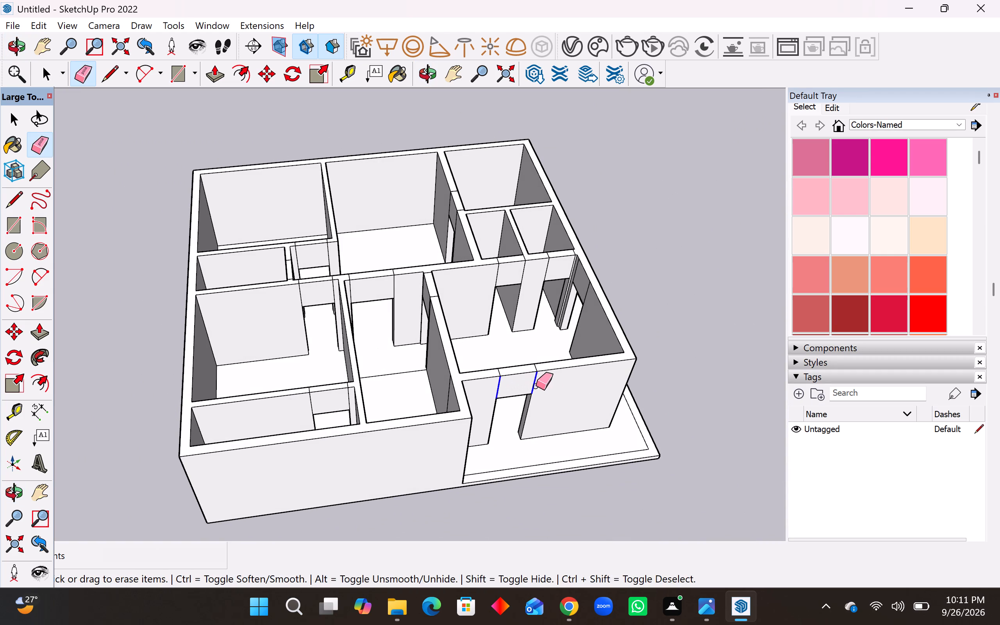
pyautogui.moveTo(536, 386); pyautogui.dragTo(549, 385)
pyautogui.moveTo(530, 374); pyautogui.dragTo(530, 393, button='middle')
pyautogui.scroll(10, 514, 375)
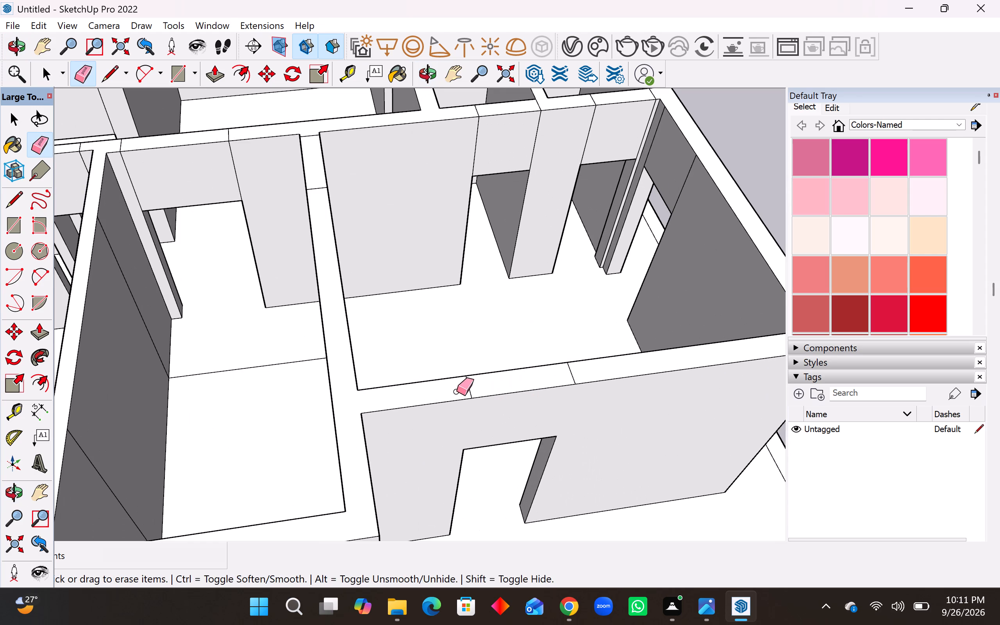
pyautogui.moveTo(457, 391); pyautogui.dragTo(574, 377)
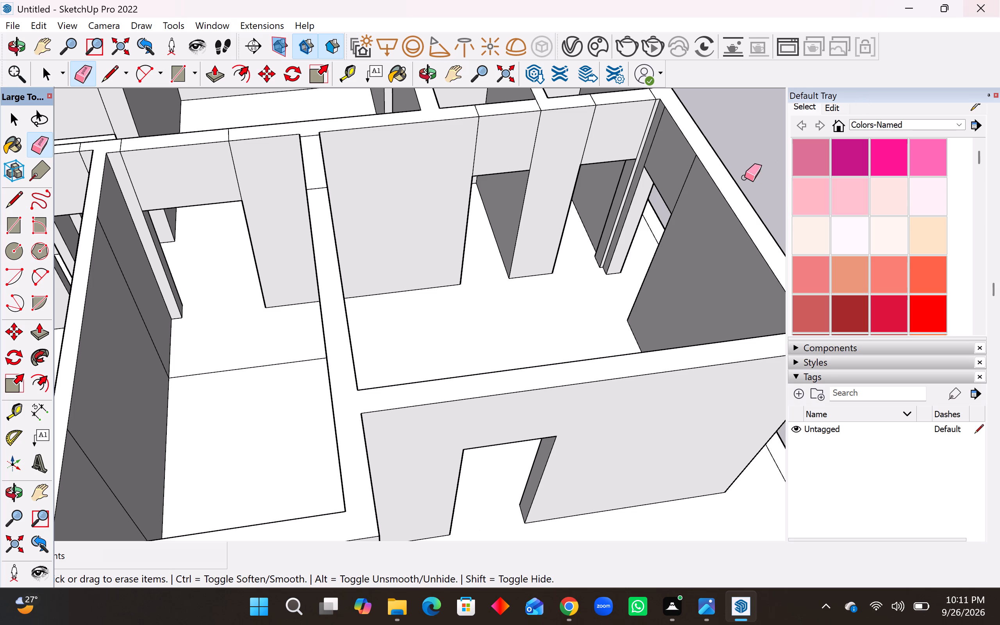
# Erase the vertical lintel seams inside the front room, over the two small-room doorways and the adjoining exterior doorway.
pyautogui.scroll(-10, 456, 287)
pyautogui.scroll(9, 500, 211)
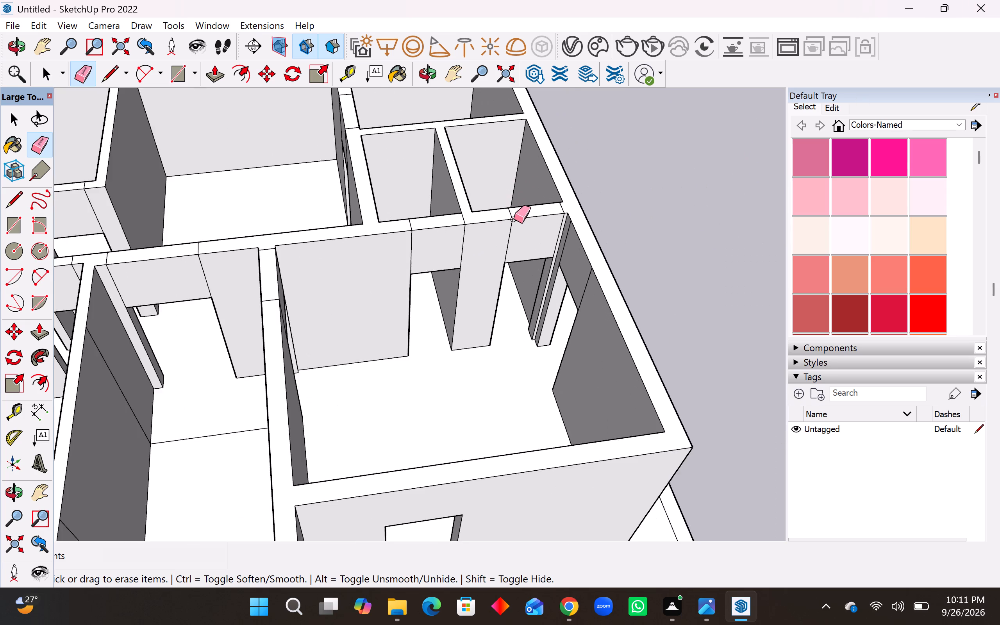
pyautogui.scroll(3, 514, 219)
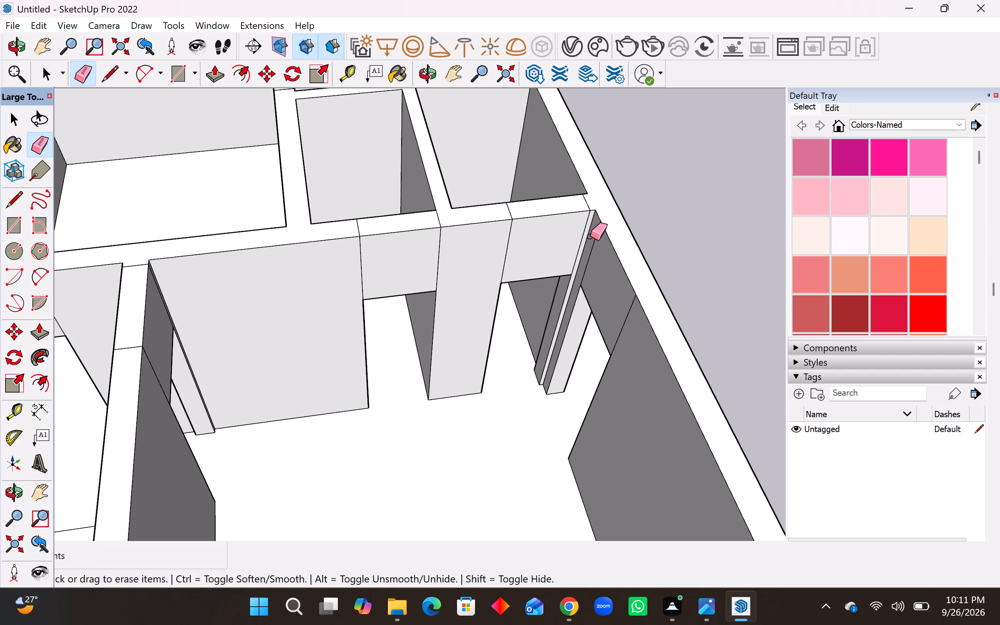
pyautogui.moveTo(590, 236); pyautogui.dragTo(353, 270)
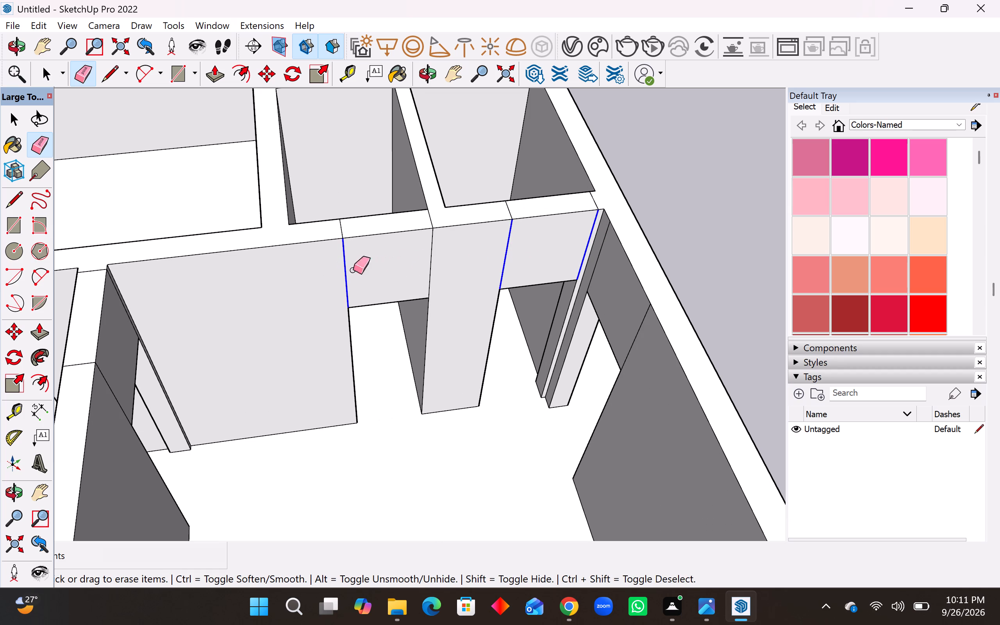
pyautogui.moveTo(353, 270); pyautogui.dragTo(423, 259)
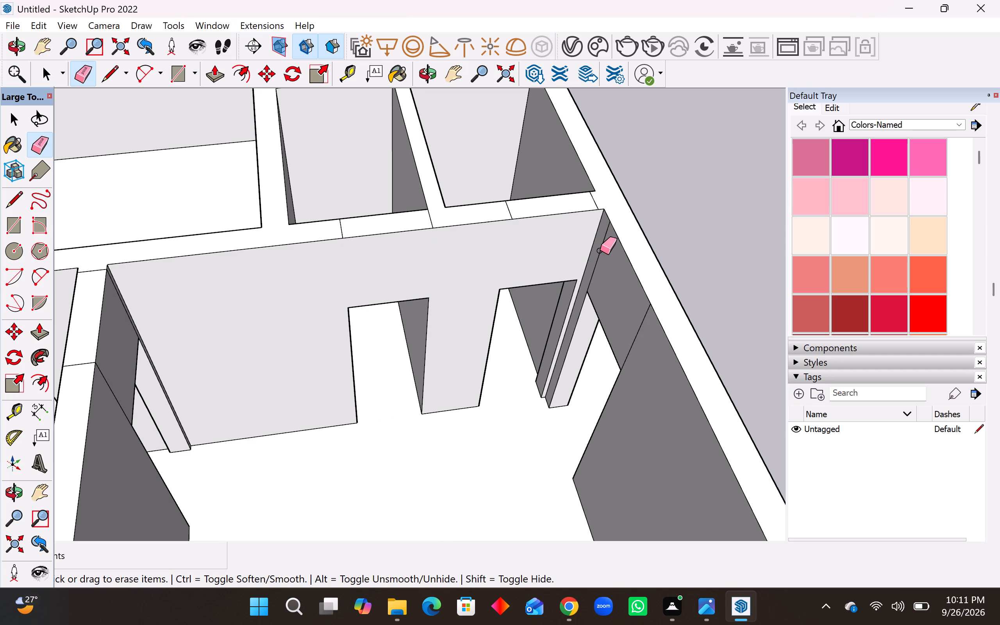
pyautogui.moveTo(596, 250); pyautogui.dragTo(646, 346)
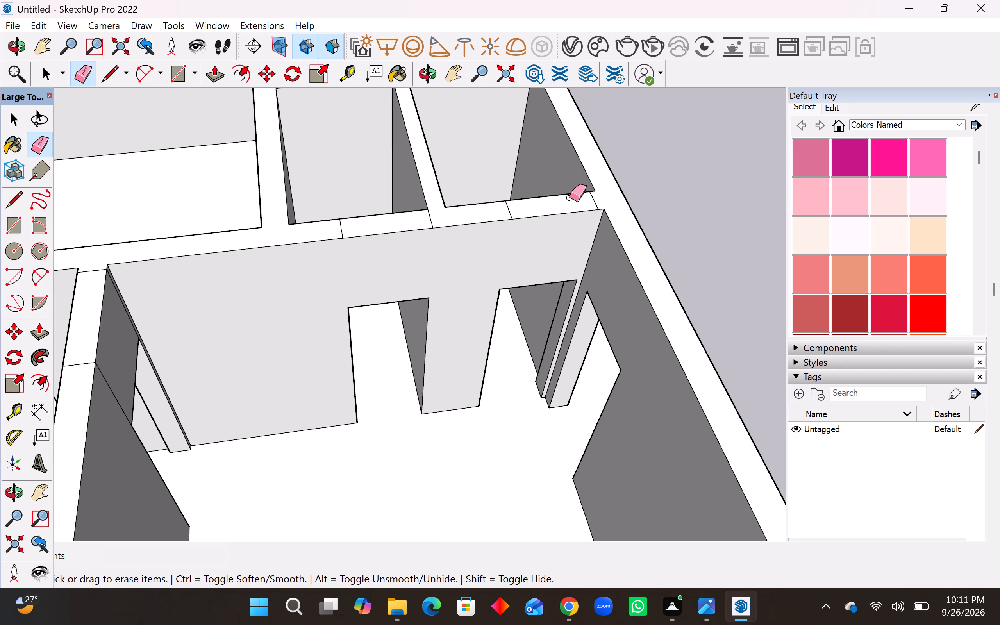
# Erase the four seam lines across the wall top above the two small-room doorways.
pyautogui.scroll(5, 570, 197)
pyautogui.moveTo(164, 247); pyautogui.dragTo(227, 250)
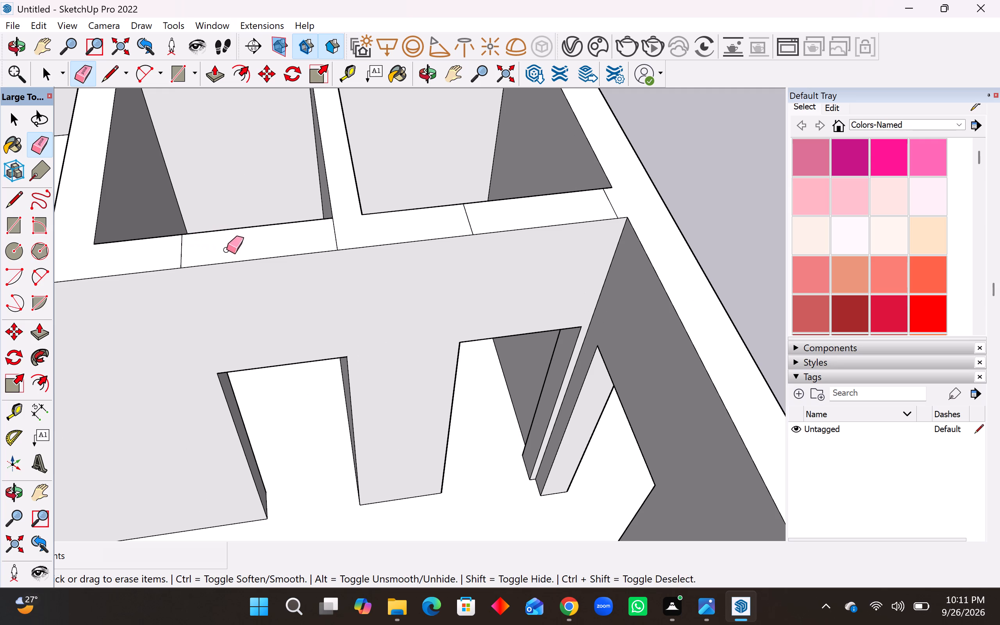
pyautogui.moveTo(227, 250); pyautogui.dragTo(618, 204)
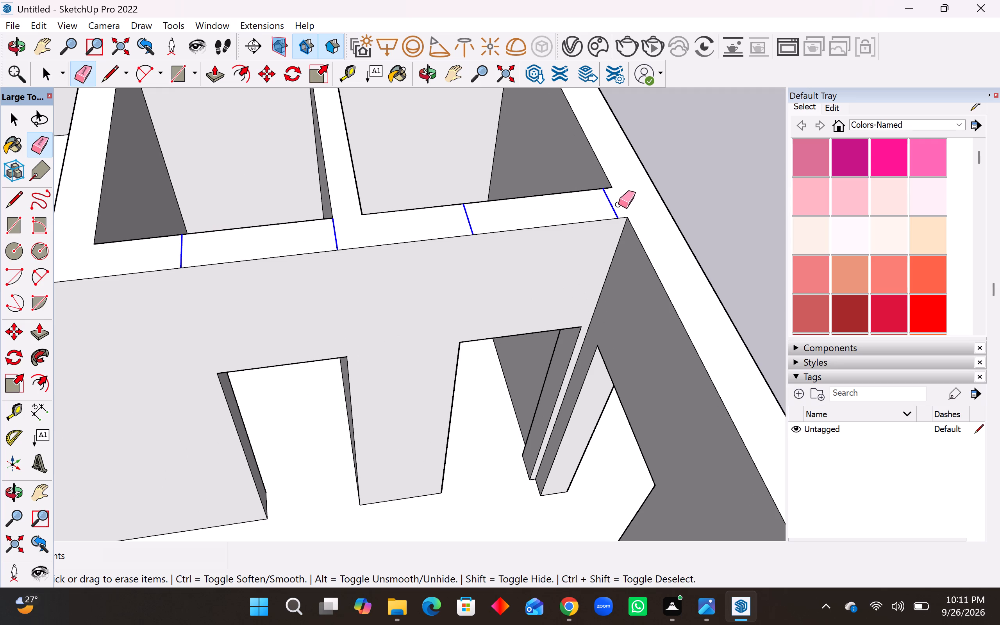
pyautogui.moveTo(618, 204); pyautogui.dragTo(622, 204)
# Erase the lintel seam on the front room's inside face over the side doorway onto the porch.
pyautogui.scroll(-17, 623, 211)
pyautogui.moveTo(602, 409); pyautogui.dragTo(0, 375, button='middle')
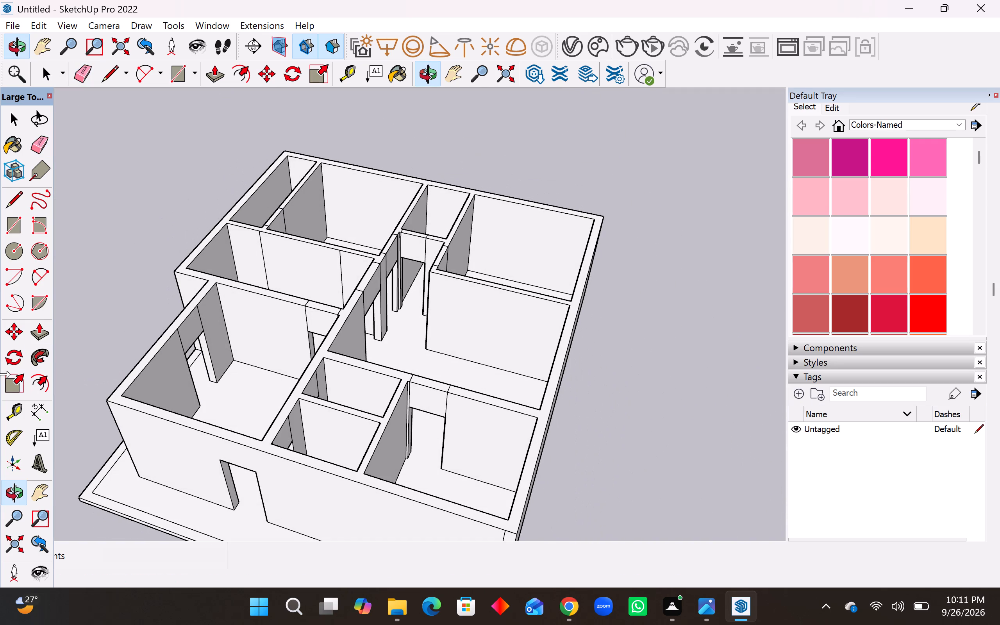
pyautogui.scroll(9, 254, 321)
pyautogui.moveTo(61, 375); pyautogui.dragTo(93, 344)
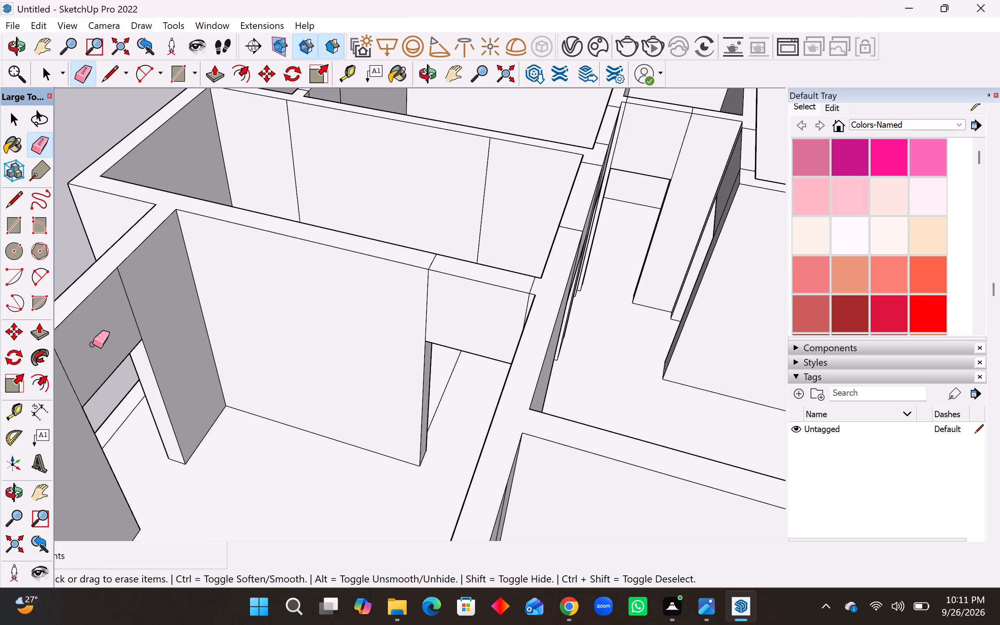
pyautogui.moveTo(93, 344); pyautogui.dragTo(136, 316)
# Erase the vertical and wall-top seam lines over the doorway at the inner end of the front room's back wall.
pyautogui.moveTo(420, 297); pyautogui.dragTo(485, 302)
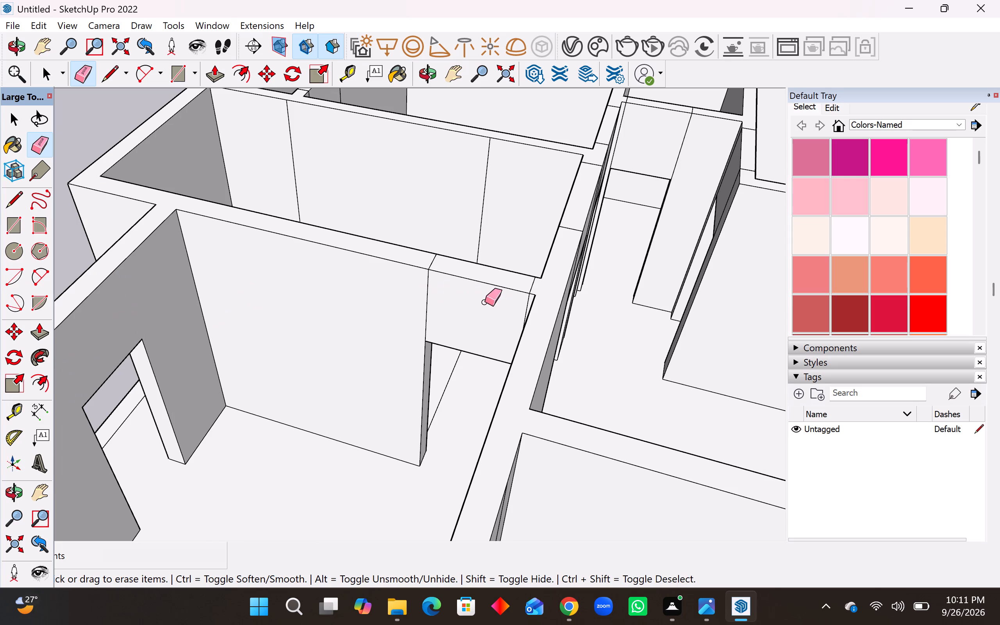
pyautogui.moveTo(485, 302); pyautogui.dragTo(528, 303)
pyautogui.moveTo(429, 263); pyautogui.dragTo(466, 268)
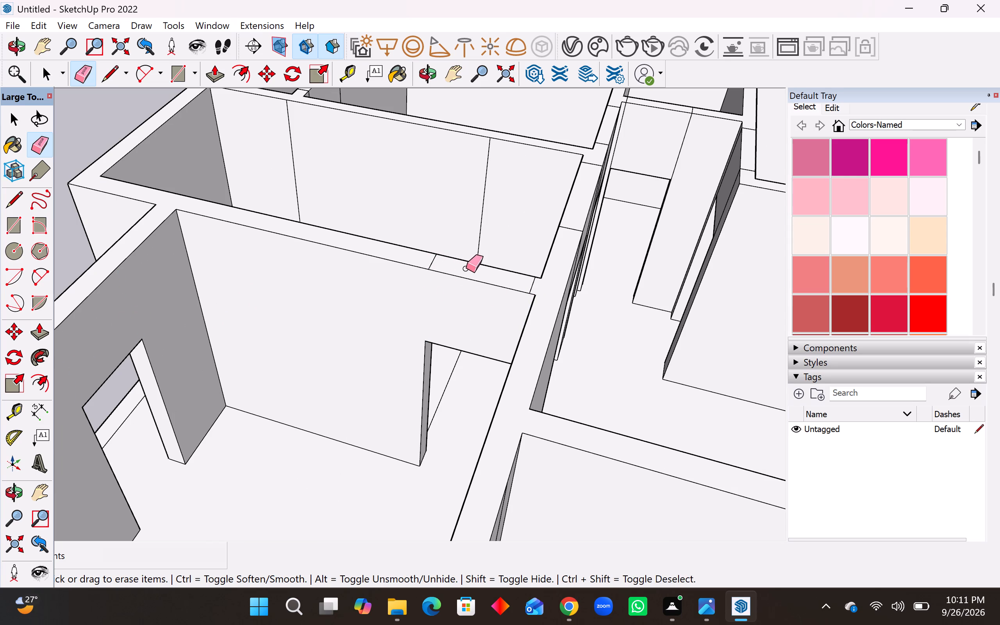
pyautogui.moveTo(466, 268); pyautogui.dragTo(546, 286)
# Erase the two vertical seam lines on the far wall of the long room behind the front room.
pyautogui.moveTo(286, 145); pyautogui.dragTo(403, 164)
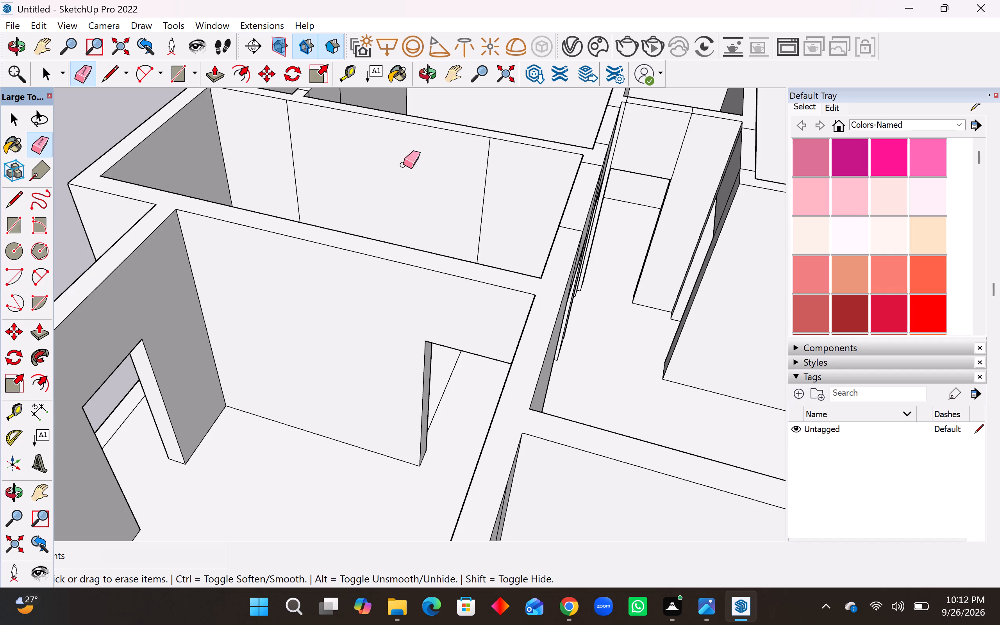
pyautogui.moveTo(403, 164); pyautogui.dragTo(279, 151)
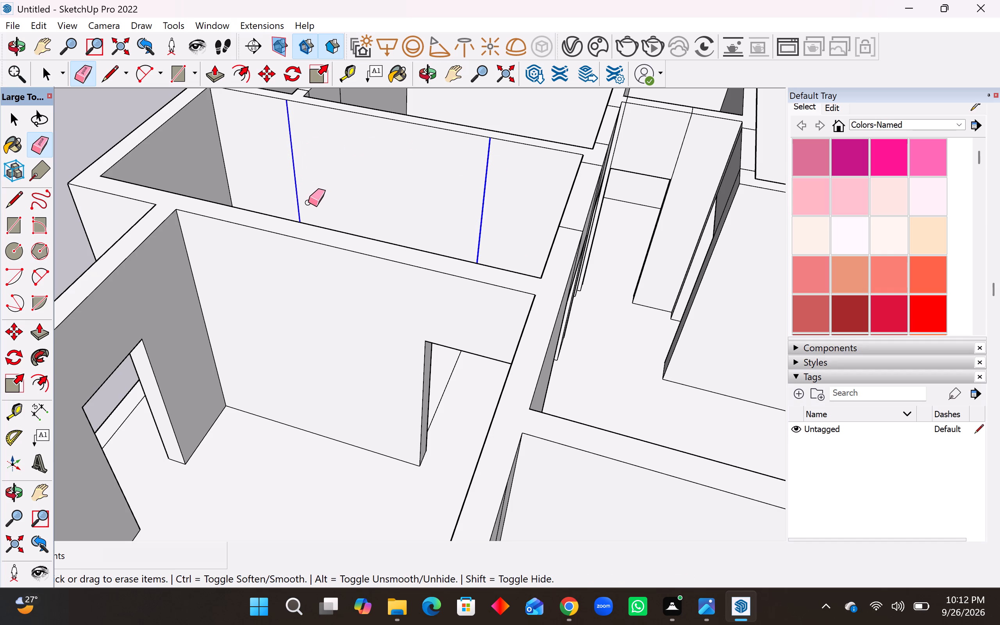
# Erase the vertical and wall-top seam lines around the lintel over the doorway between the front bedroom and the hall.
pyautogui.scroll(-5, 308, 202)
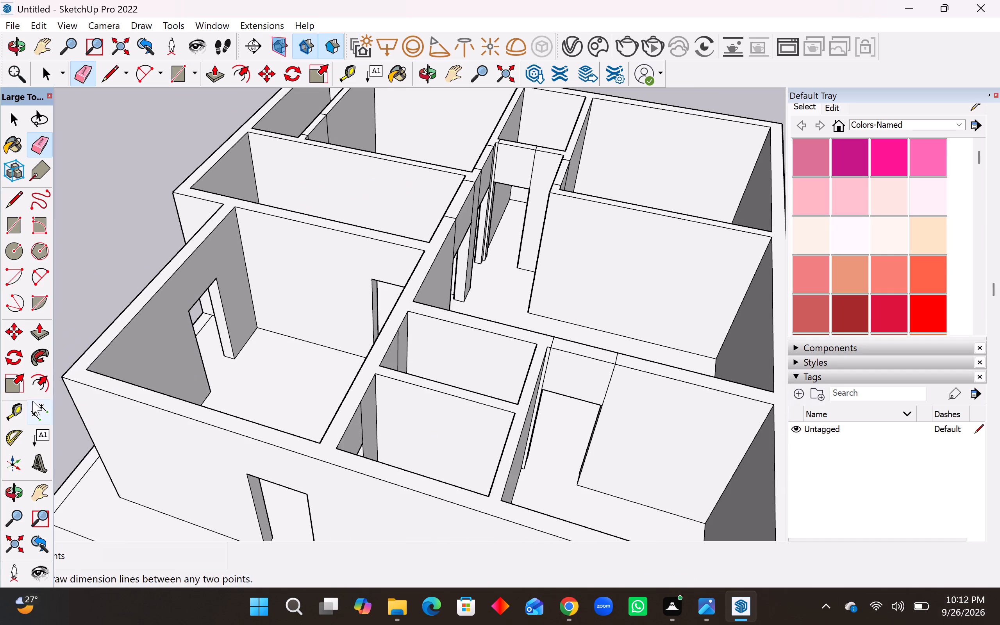
pyautogui.scroll(-9, 209, 329)
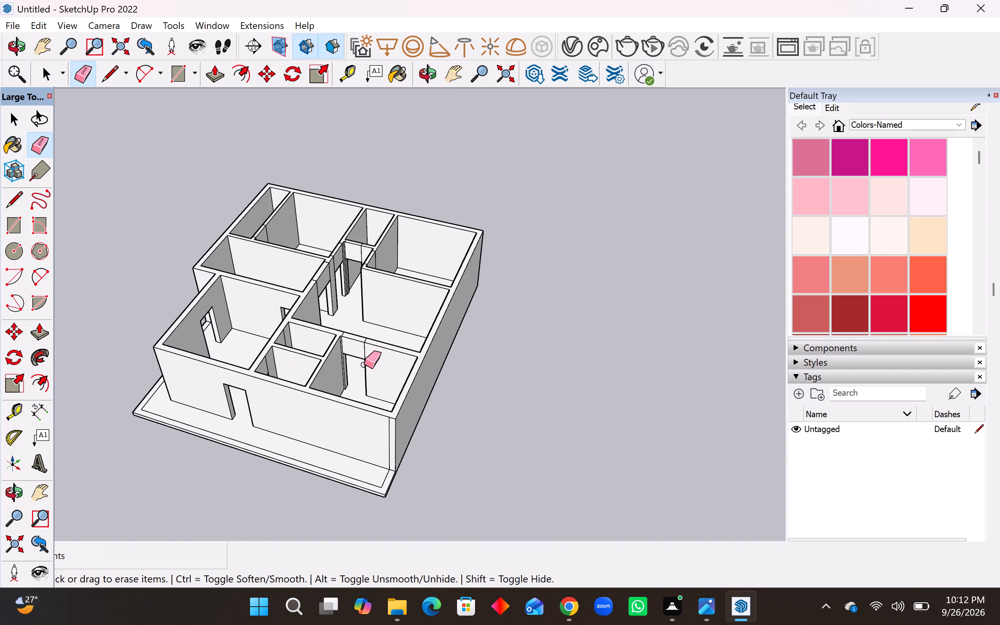
pyautogui.scroll(12, 364, 364)
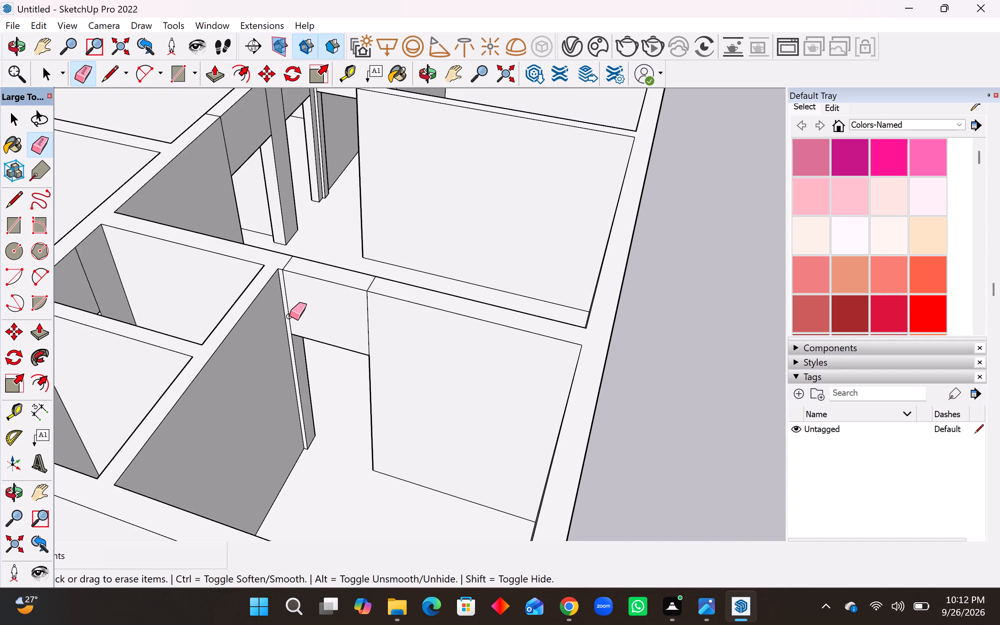
pyautogui.moveTo(289, 316); pyautogui.dragTo(381, 327)
pyautogui.moveTo(368, 328); pyautogui.dragTo(354, 322)
pyautogui.moveTo(354, 328); pyautogui.dragTo(412, 456, button='middle')
pyautogui.scroll(4, 386, 405)
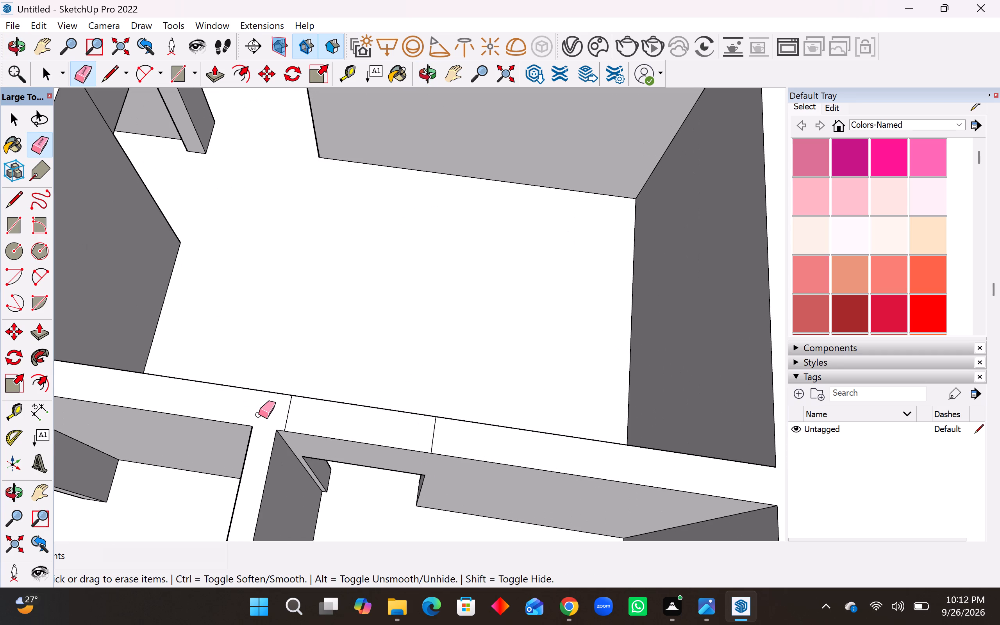
pyautogui.moveTo(259, 414); pyautogui.dragTo(455, 439)
pyautogui.moveTo(446, 438); pyautogui.dragTo(423, 429)
# Examine the house's walls and doorways from several angles for remaining seam lines.
pyautogui.scroll(-13, 392, 390)
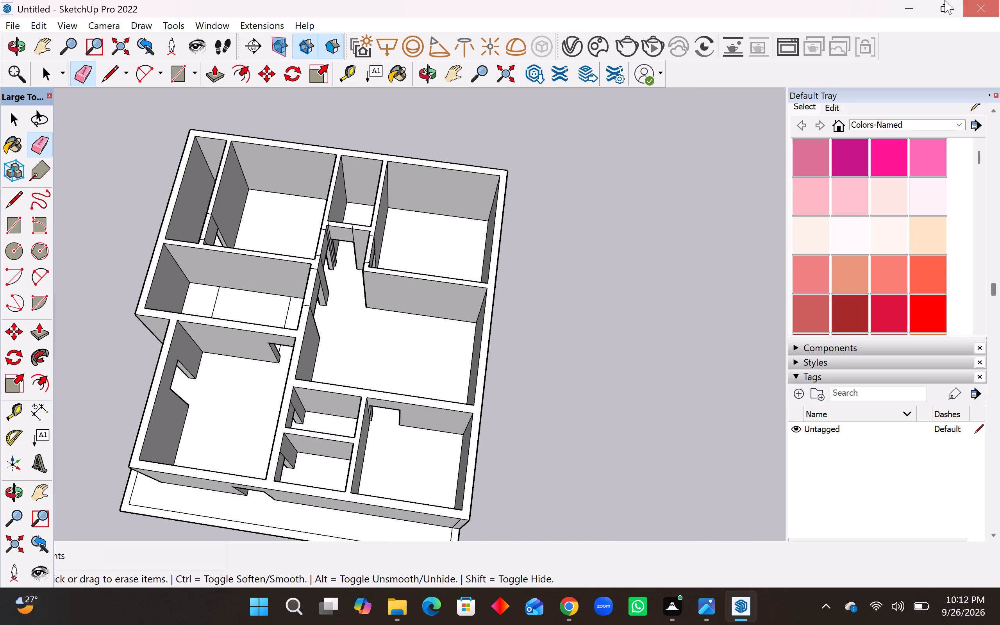
pyautogui.scroll(-9, 368, 471)
pyautogui.moveTo(282, 493); pyautogui.dragTo(327, 418, button='middle')
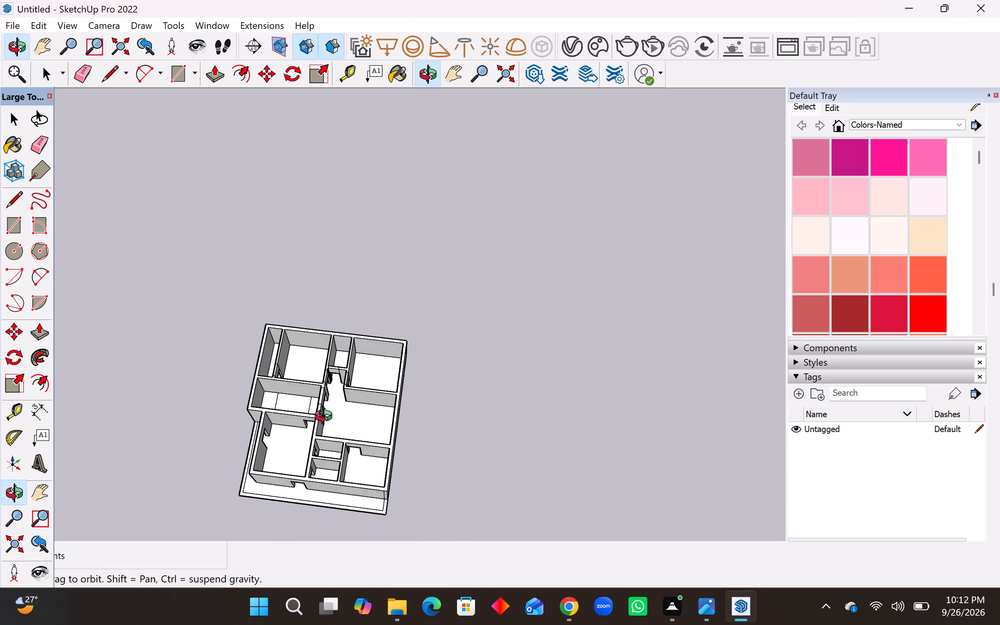
pyautogui.moveTo(327, 418); pyautogui.dragTo(399, 332, button='middle')
pyautogui.scroll(9, 346, 473)
pyautogui.moveTo(246, 482); pyautogui.dragTo(422, 457, button='middle')
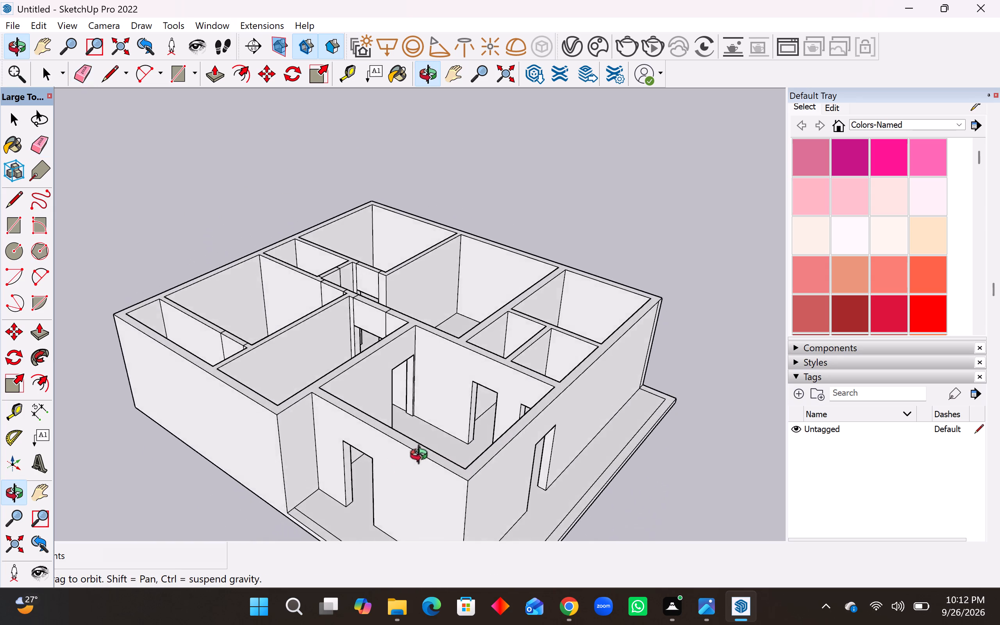
pyautogui.moveTo(422, 457); pyautogui.dragTo(0, 546, button='middle')
pyautogui.moveTo(274, 445); pyautogui.dragTo(170, 488, button='middle')
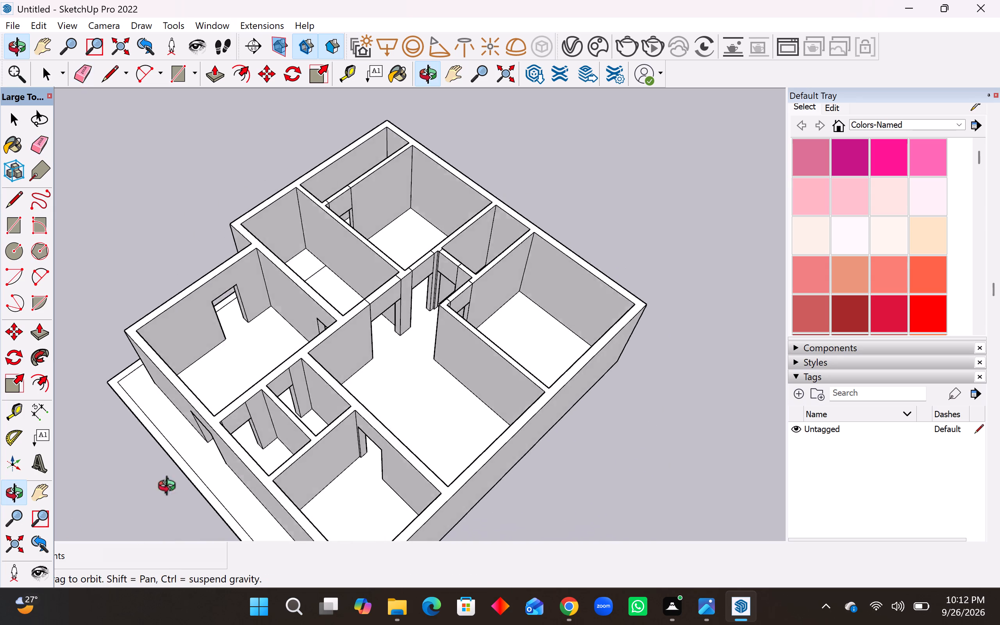
# Erase the vertical seam lines over the doorways inside the two small adjoining rooms.
pyautogui.moveTo(170, 488); pyautogui.dragTo(102, 482, button='middle')
pyautogui.scroll(6, 200, 355)
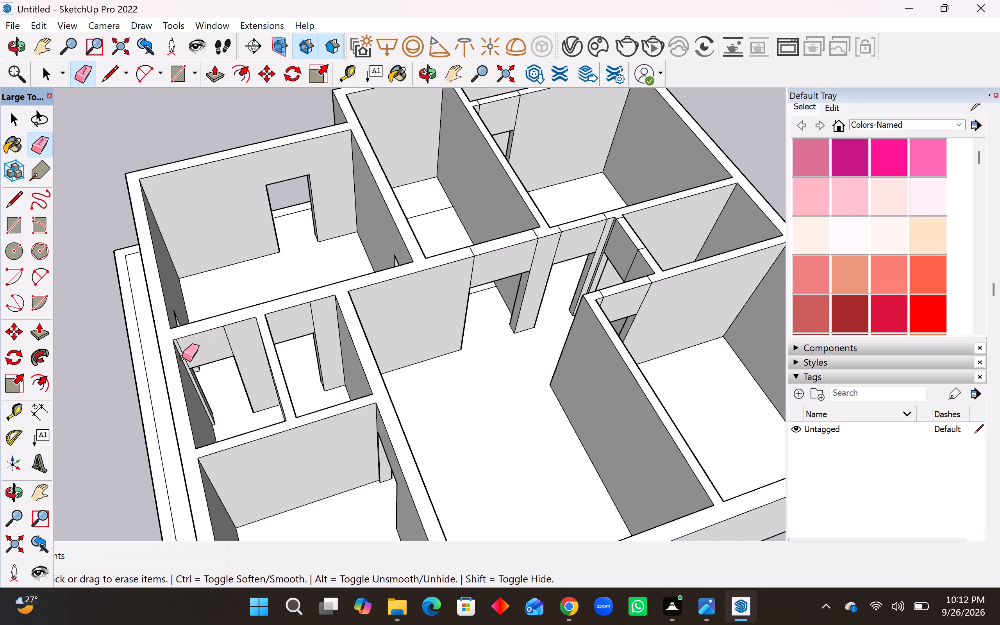
pyautogui.moveTo(184, 357); pyautogui.dragTo(237, 342)
pyautogui.scroll(7, 308, 327)
pyautogui.moveTo(337, 313); pyautogui.dragTo(373, 305)
pyautogui.scroll(-3, 320, 337)
# Erase the vertical seam lines over the hall doorway that leads to the room beside the two small rooms.
pyautogui.moveTo(283, 332); pyautogui.dragTo(242, 291, button='middle')
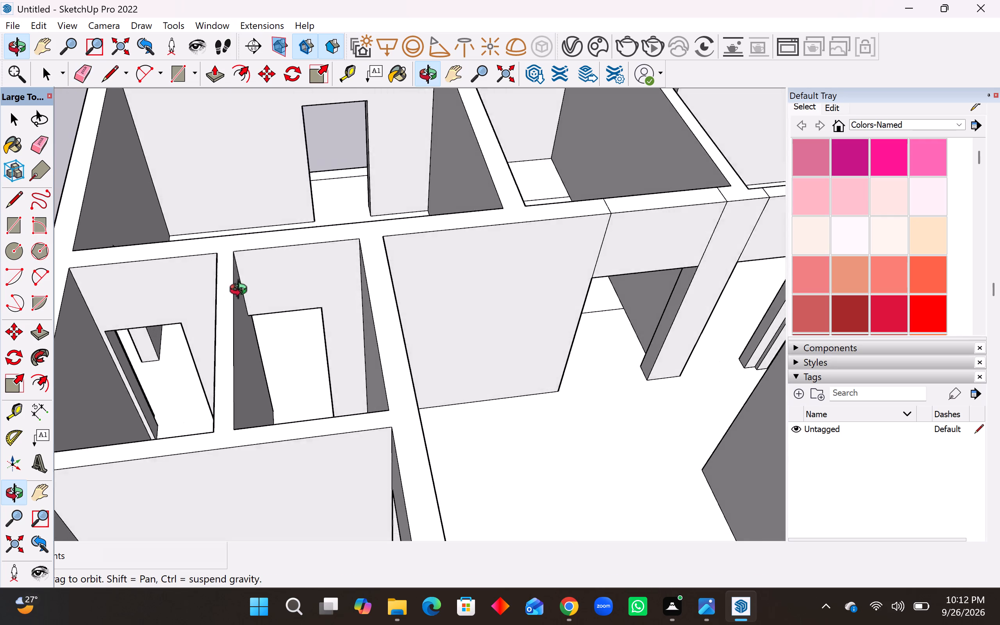
pyautogui.moveTo(242, 291); pyautogui.dragTo(780, 314, button='middle')
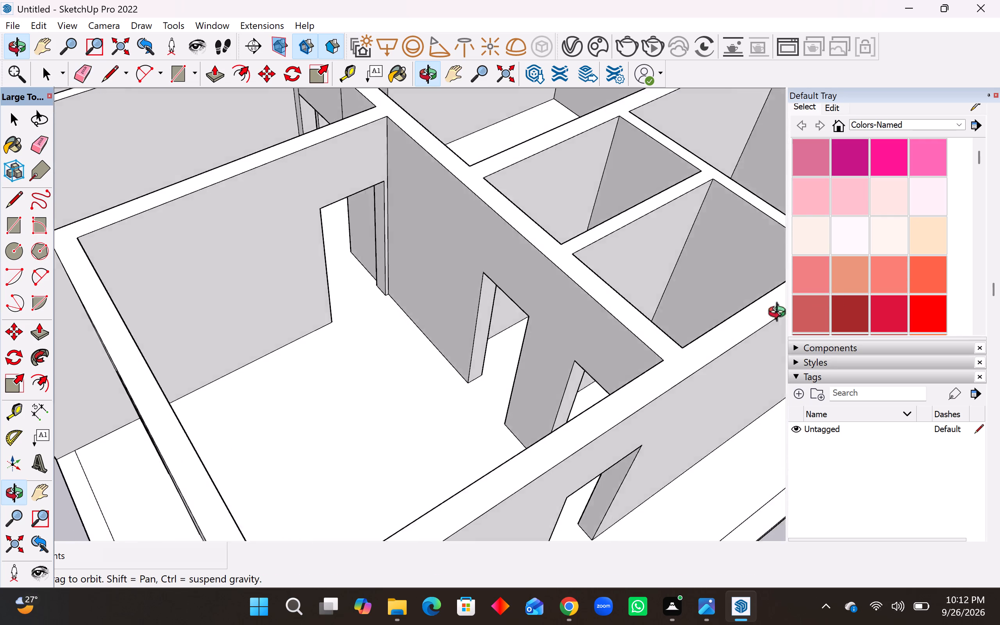
pyautogui.moveTo(780, 314); pyautogui.dragTo(0, 346, button='middle')
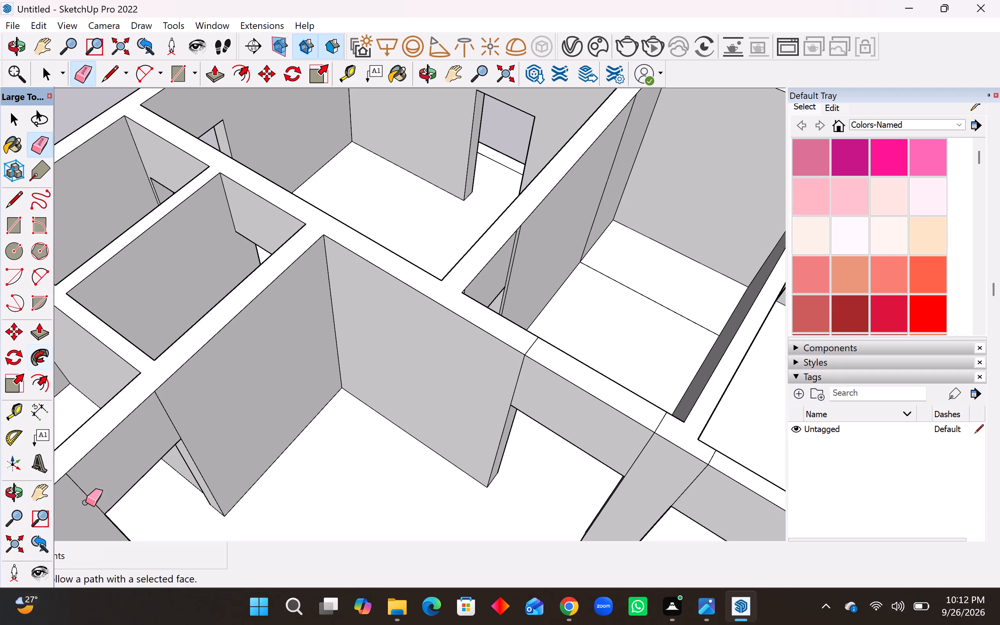
pyautogui.moveTo(86, 502); pyautogui.dragTo(176, 404)
pyautogui.scroll(-4, 202, 416)
# Erase the vertical seam lines over the two doorways on the hall's long back wall.
pyautogui.moveTo(379, 424); pyautogui.dragTo(383, 423, button='middle')
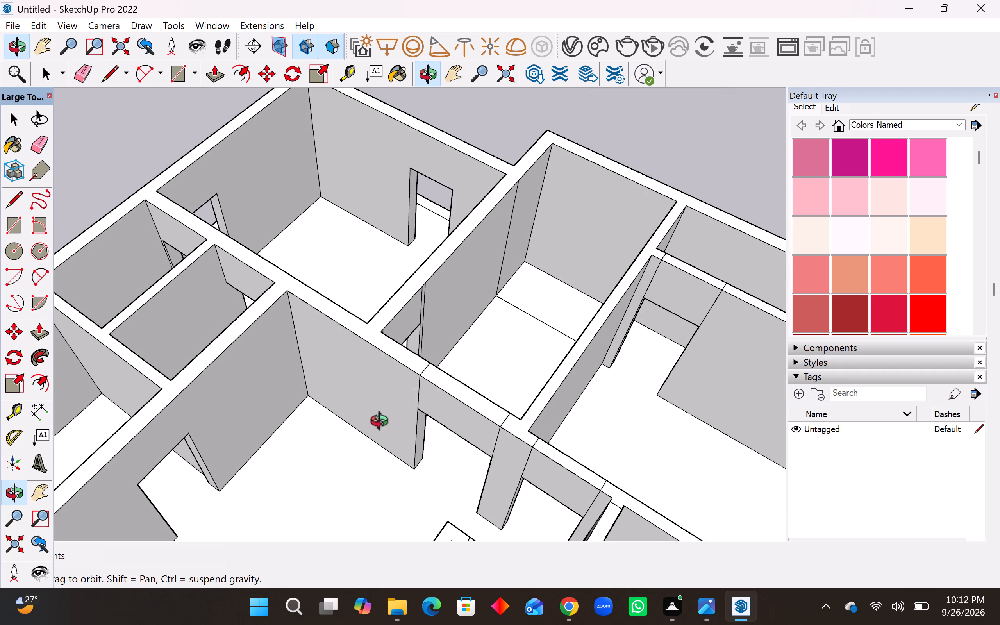
pyautogui.moveTo(383, 423); pyautogui.dragTo(482, 362, button='middle')
pyautogui.moveTo(462, 348); pyautogui.dragTo(646, 382)
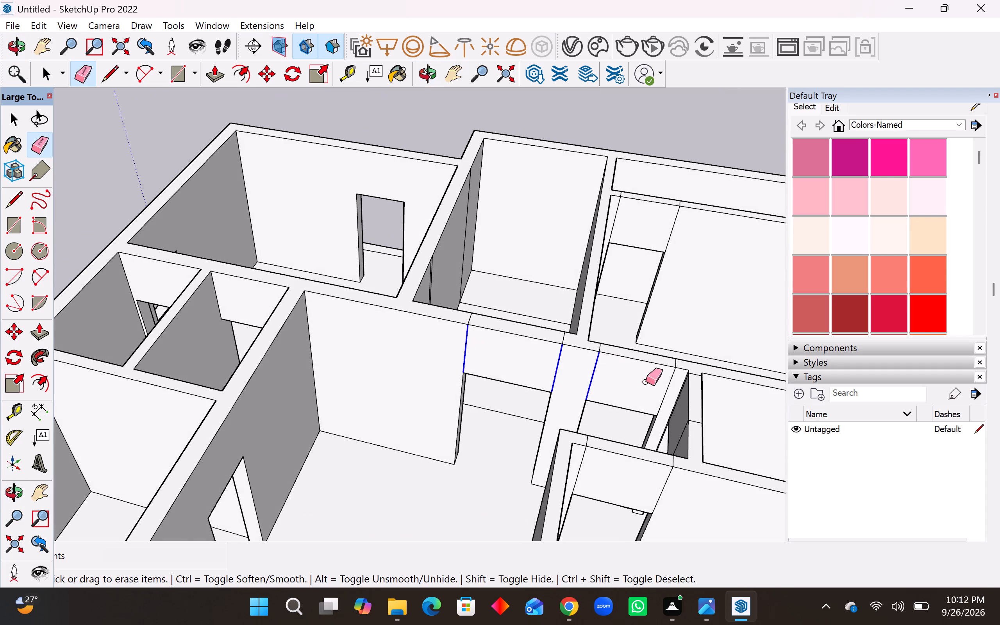
pyautogui.moveTo(646, 382); pyautogui.dragTo(677, 384)
# Erase the vertical seam lines around the doorway and farther along the same wall in the long narrow room behind the hall.
pyautogui.moveTo(636, 410); pyautogui.dragTo(645, 503, button='middle')
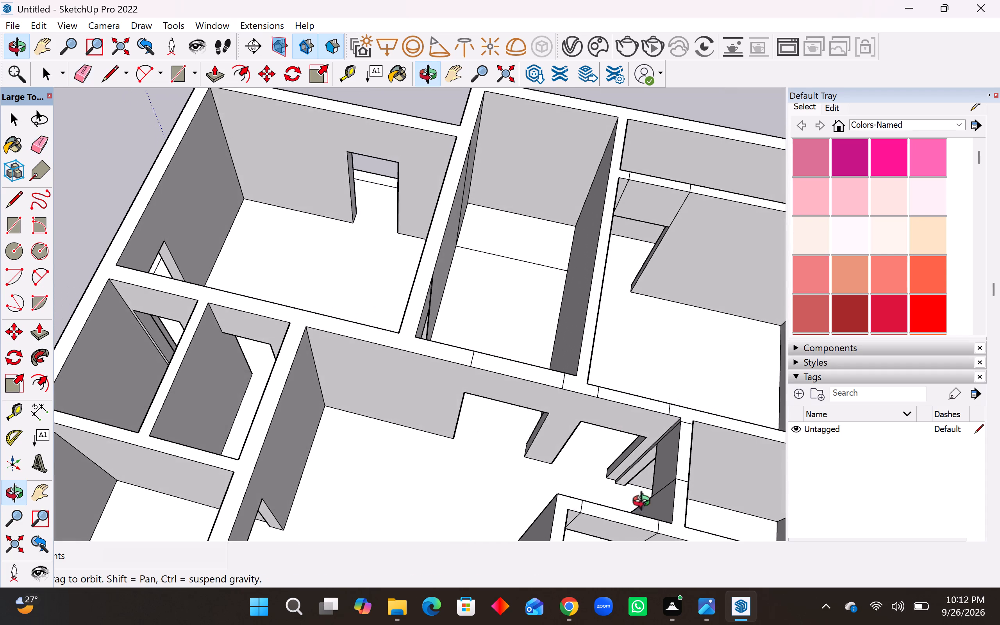
pyautogui.moveTo(645, 503); pyautogui.dragTo(210, 372, button='middle')
pyautogui.scroll(4, 310, 318)
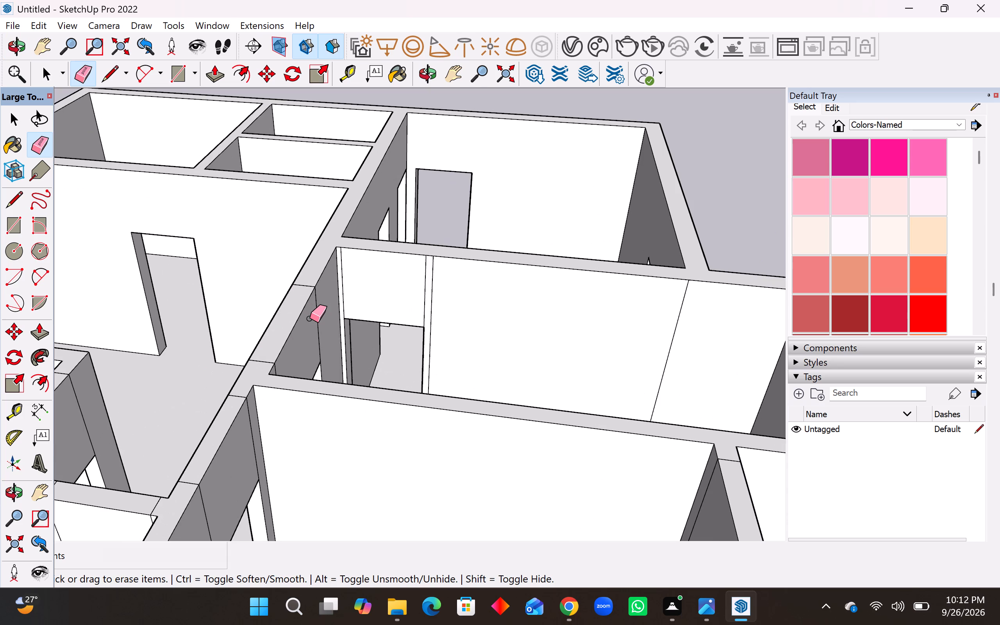
pyautogui.moveTo(346, 294); pyautogui.dragTo(448, 295)
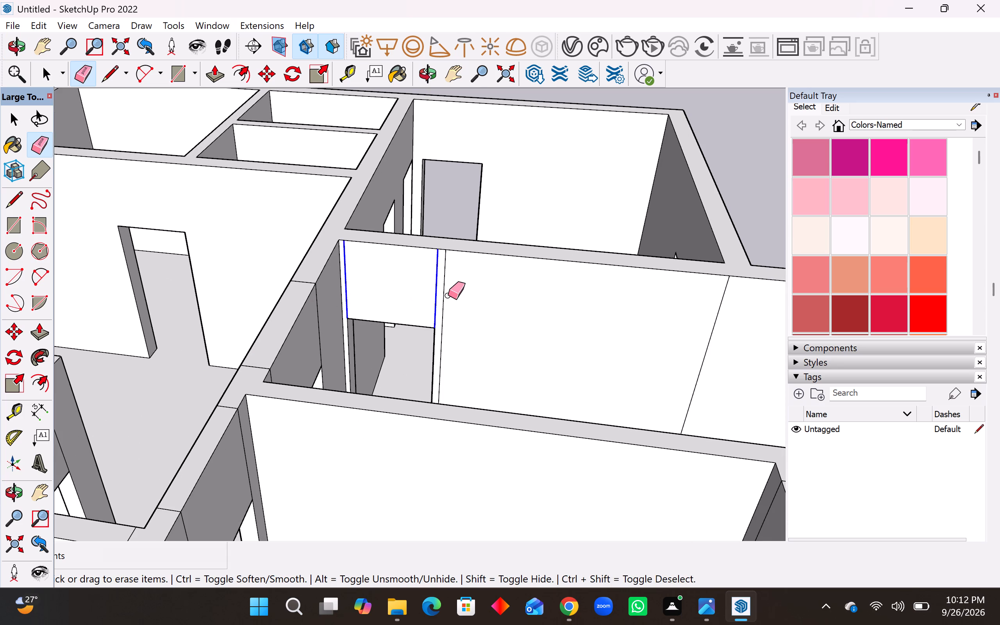
pyautogui.moveTo(448, 295); pyautogui.dragTo(454, 295)
pyautogui.moveTo(698, 329); pyautogui.dragTo(726, 332)
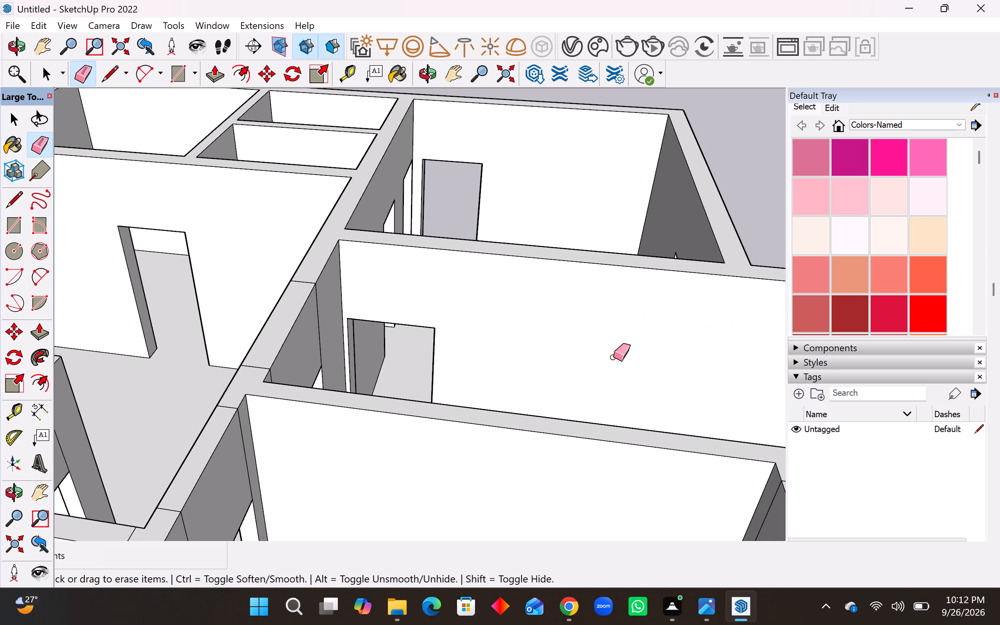
# Erase the four wall-top seam lines above the two doorways in the hall's back wall.
pyautogui.moveTo(613, 357); pyautogui.dragTo(633, 468, button='middle')
pyautogui.scroll(-10, 546, 413)
pyautogui.moveTo(541, 432); pyautogui.dragTo(608, 474, button='middle')
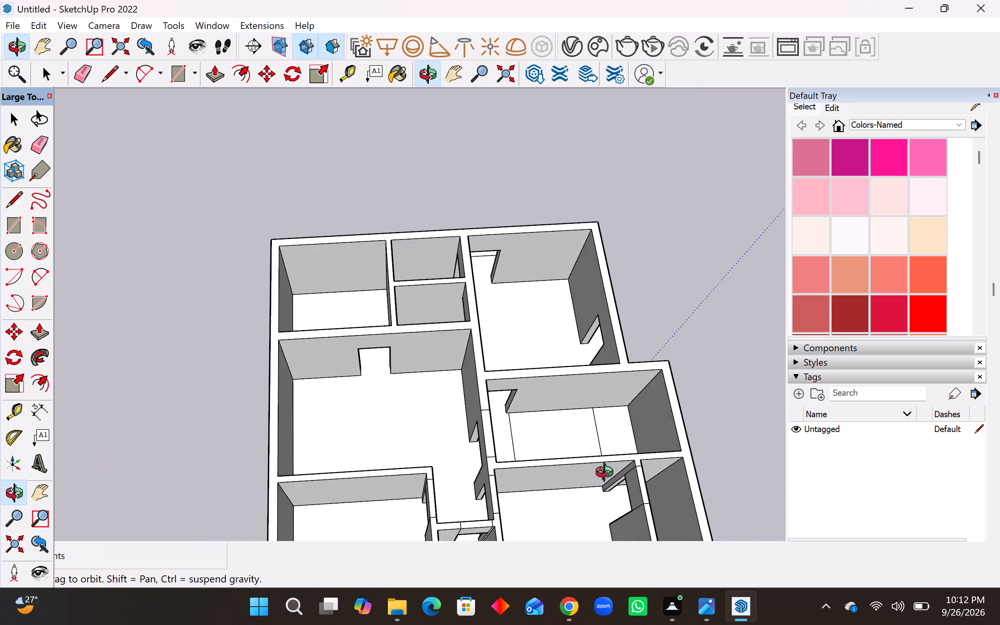
pyautogui.moveTo(608, 474); pyautogui.dragTo(810, 397, button='middle')
pyautogui.scroll(5, 523, 329)
pyautogui.moveTo(531, 352); pyautogui.dragTo(571, 403, button='middle')
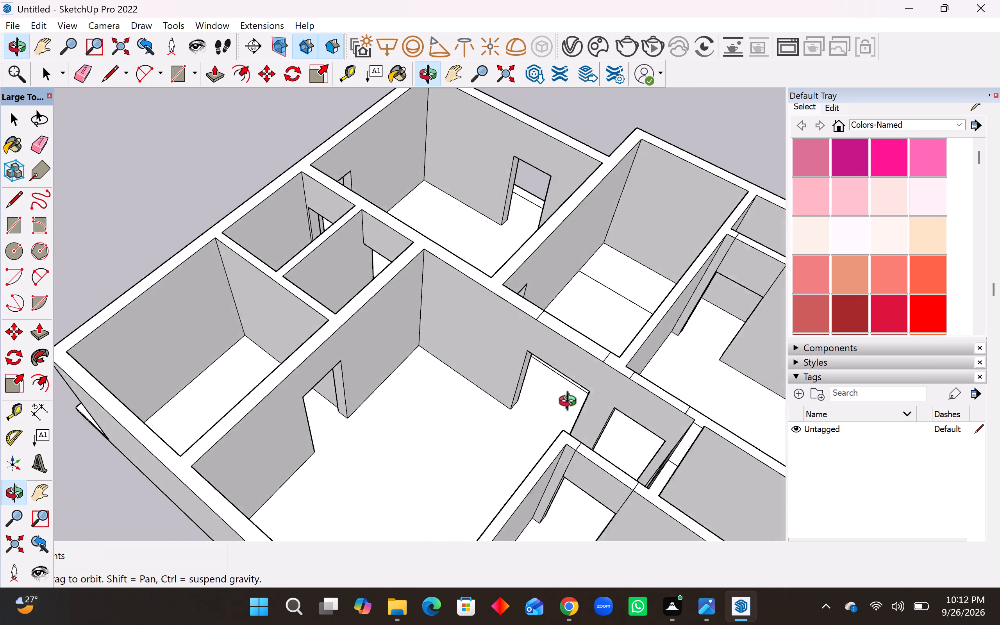
pyautogui.moveTo(571, 403); pyautogui.dragTo(725, 419, button='middle')
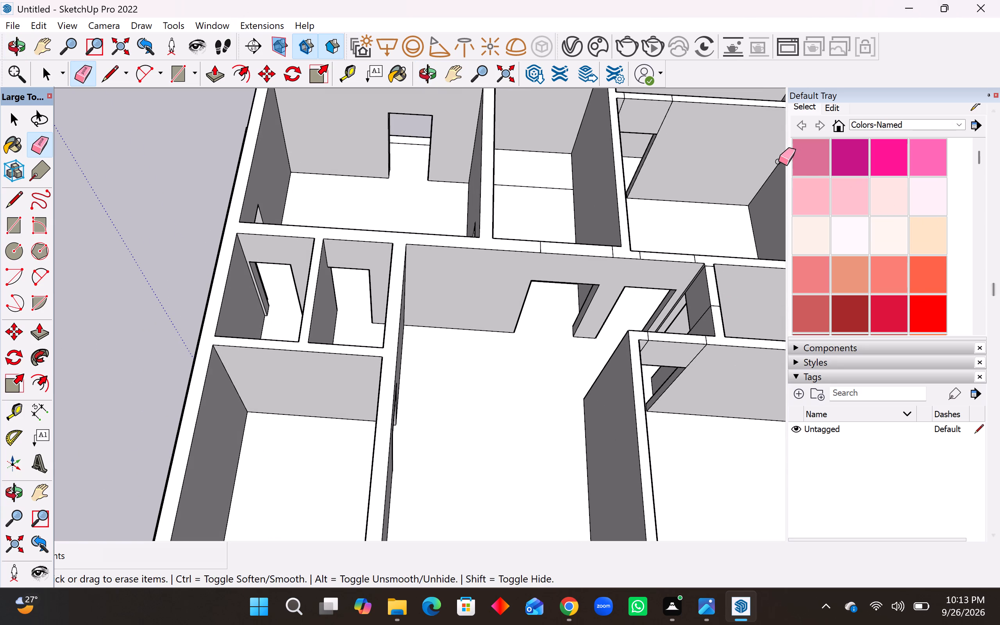
pyautogui.scroll(-8, 318, 279)
pyautogui.scroll(15, 598, 291)
pyautogui.scroll(-2, 451, 262)
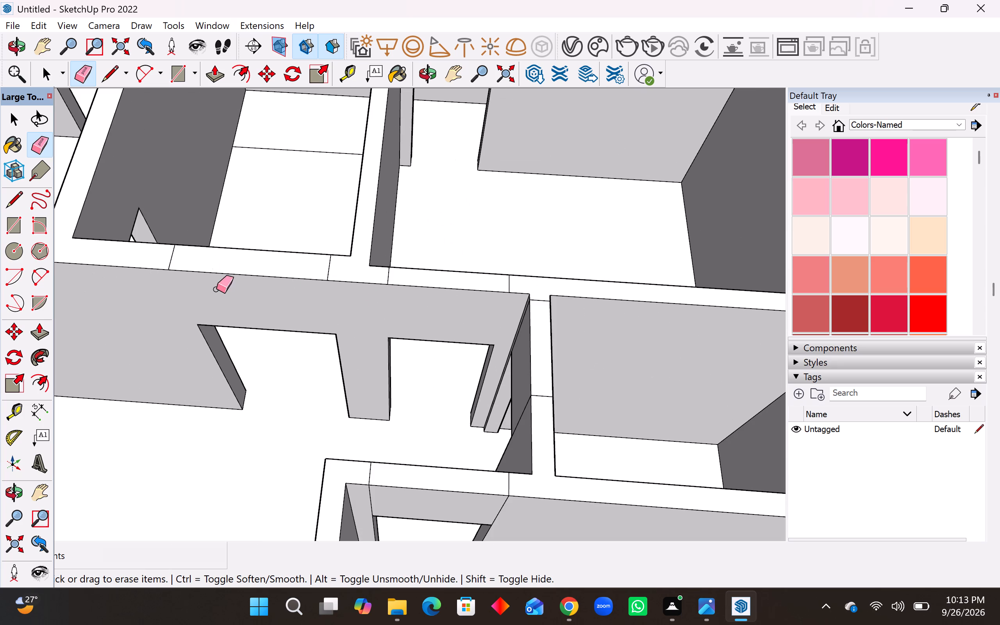
pyautogui.moveTo(168, 260); pyautogui.dragTo(355, 277)
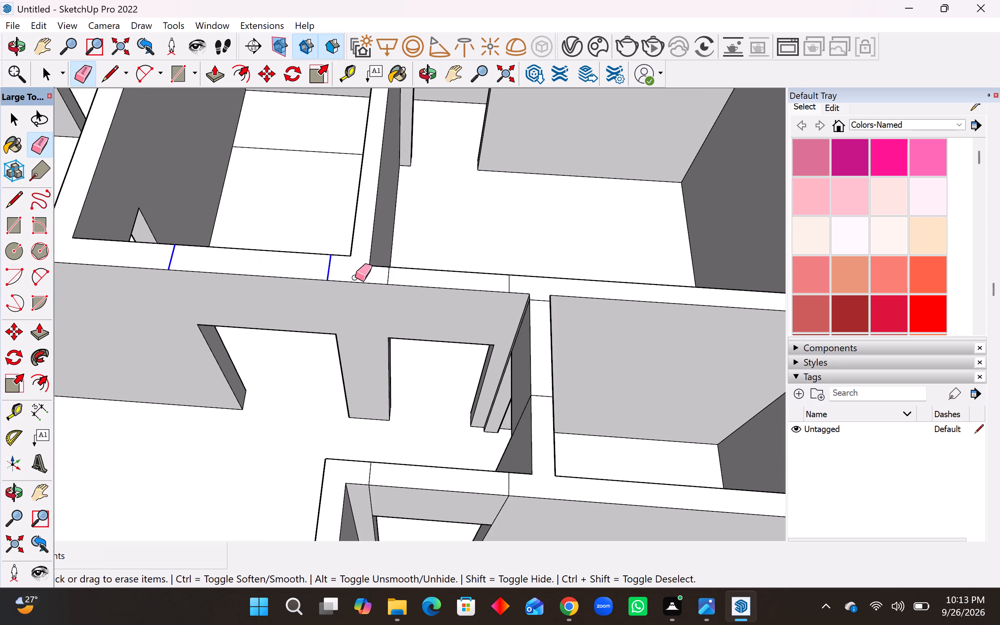
pyautogui.moveTo(355, 277); pyautogui.dragTo(520, 286)
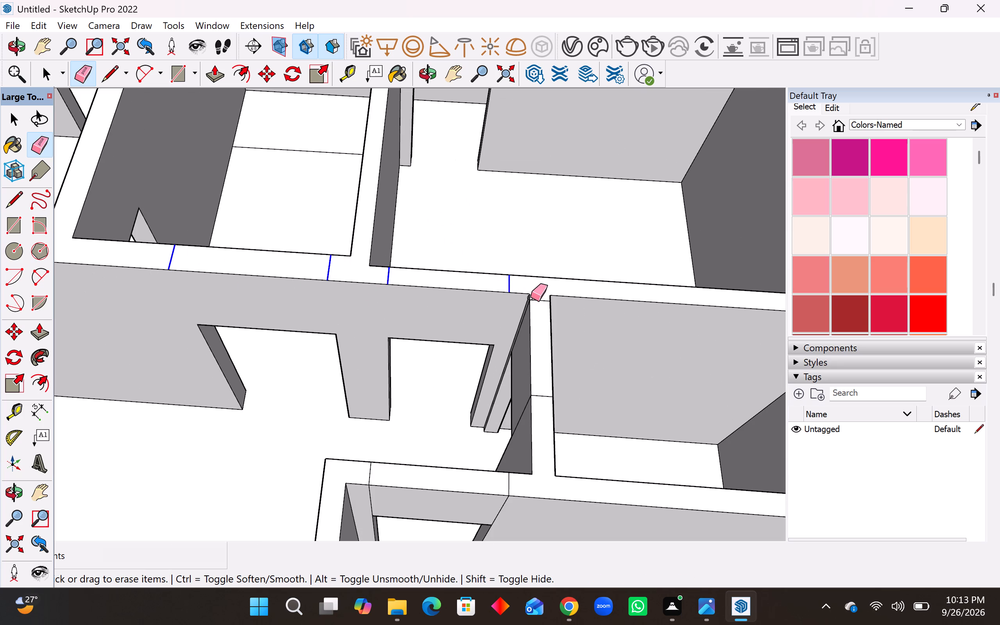
# Erase the two wall-top seam lines on the short cross wall between the passage and the small room.
pyautogui.moveTo(536, 295); pyautogui.dragTo(543, 412)
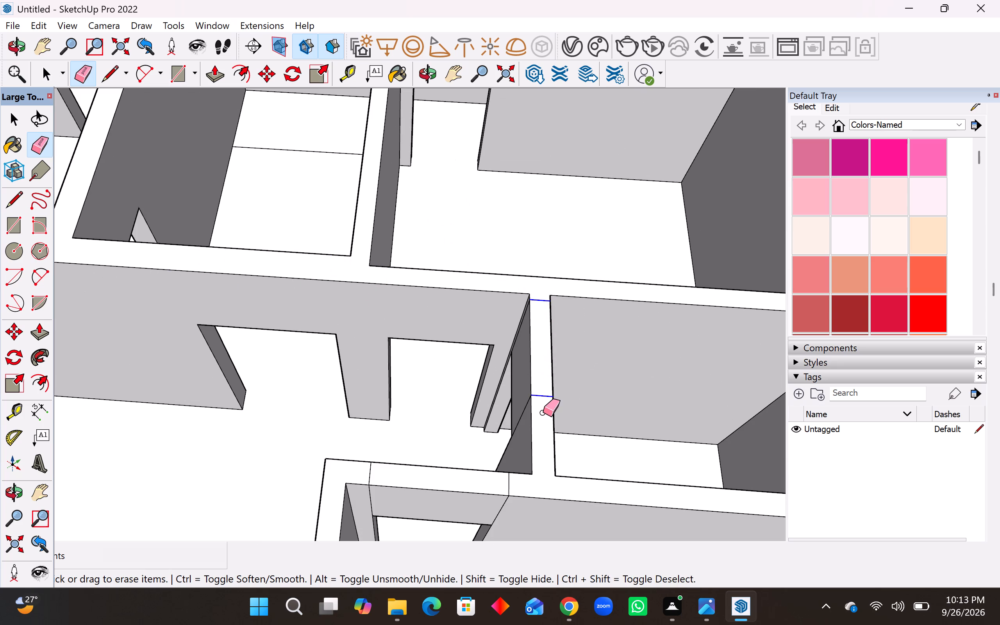
pyautogui.moveTo(543, 412); pyautogui.dragTo(543, 413)
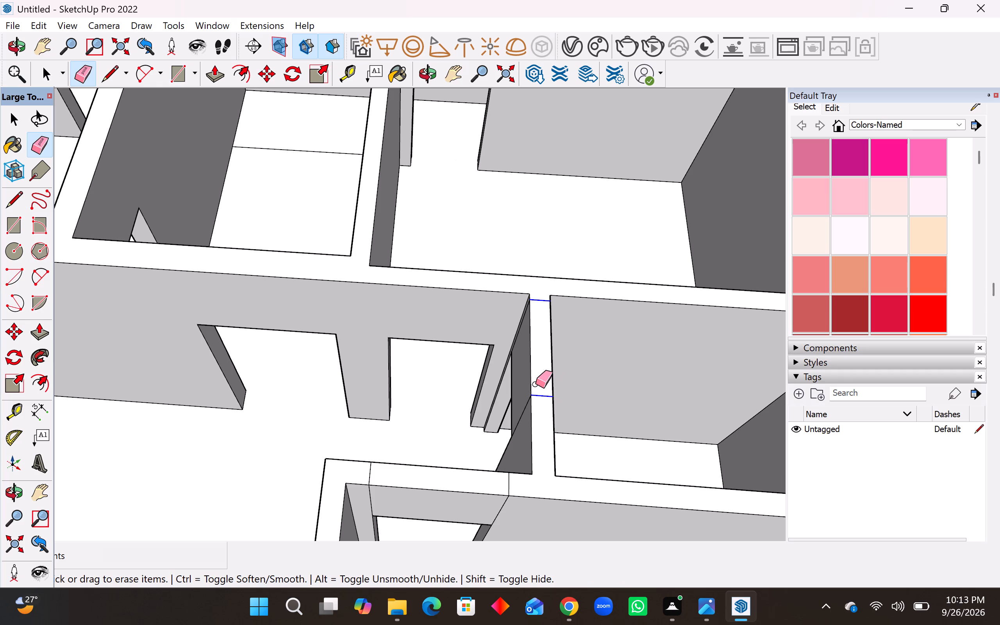
# Erase the vertical and wall-top seam lines over the doorway between the passage and the large bedroom beside the hall.
pyautogui.scroll(-10, 513, 323)
pyautogui.moveTo(450, 397); pyautogui.dragTo(561, 371, button='middle')
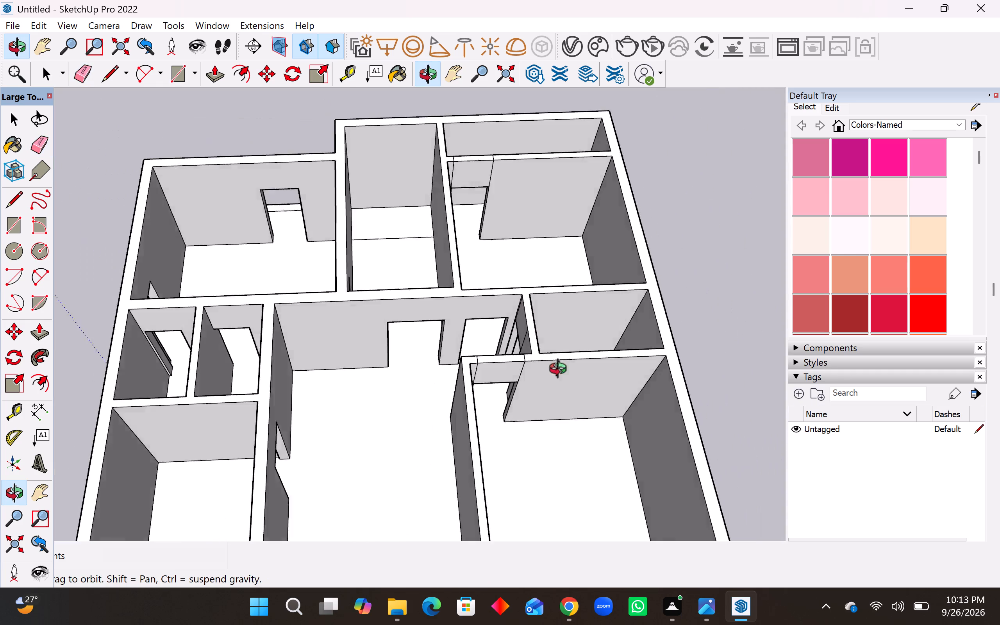
pyautogui.moveTo(561, 371); pyautogui.dragTo(386, 341, button='middle')
pyautogui.scroll(8, 447, 399)
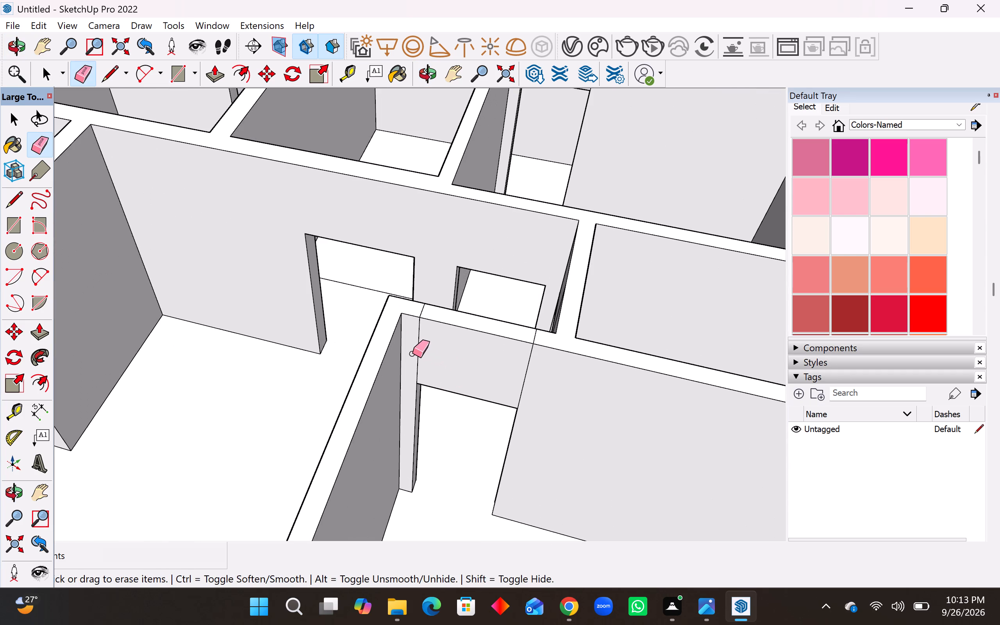
pyautogui.moveTo(412, 354); pyautogui.dragTo(542, 379)
pyautogui.moveTo(518, 348); pyautogui.dragTo(526, 400, button='middle')
pyautogui.scroll(6, 589, 392)
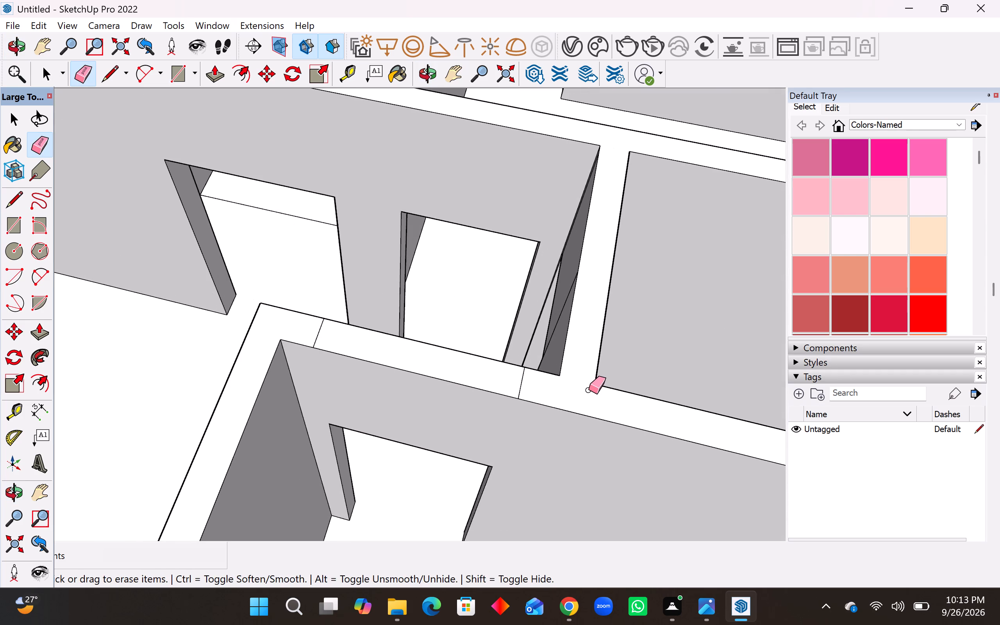
pyautogui.scroll(3, 589, 390)
pyautogui.moveTo(171, 303); pyautogui.dragTo(497, 377)
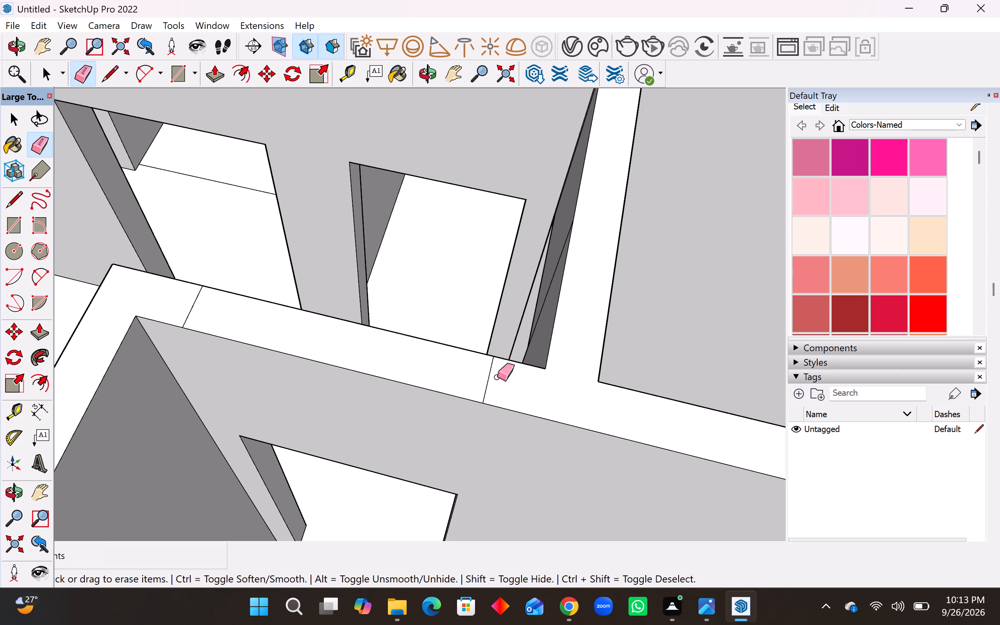
pyautogui.moveTo(497, 377); pyautogui.dragTo(523, 377)
pyautogui.moveTo(523, 377); pyautogui.dragTo(463, 373)
pyautogui.scroll(-5, 355, 379)
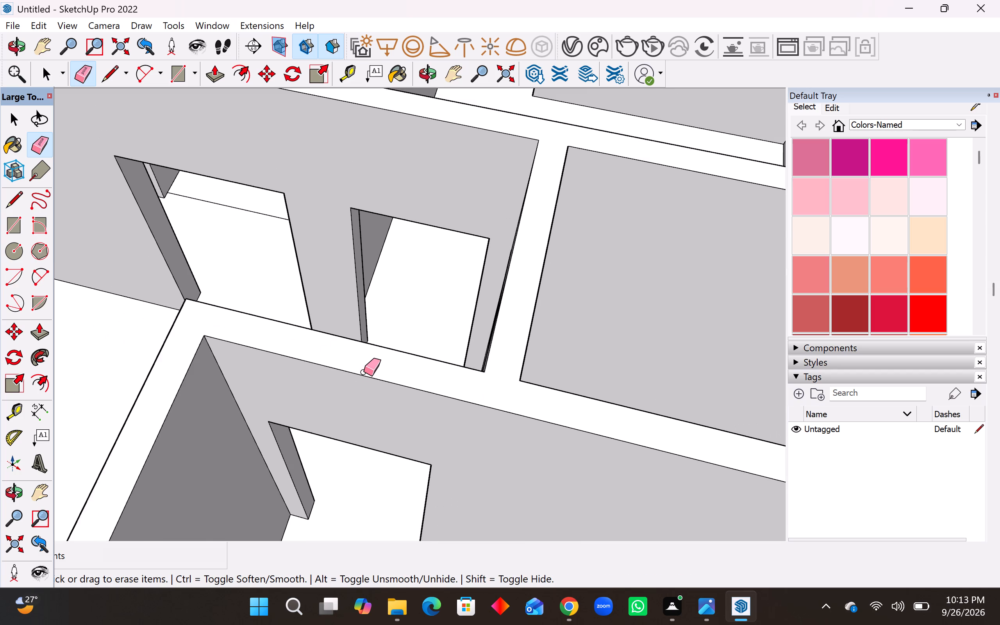
# Erase the vertical seam lines over the two adjoining doorways on the passage side, at the small room and the large bedroom.
pyautogui.scroll(-17, 364, 372)
pyautogui.moveTo(349, 385); pyautogui.dragTo(607, 338, button='middle')
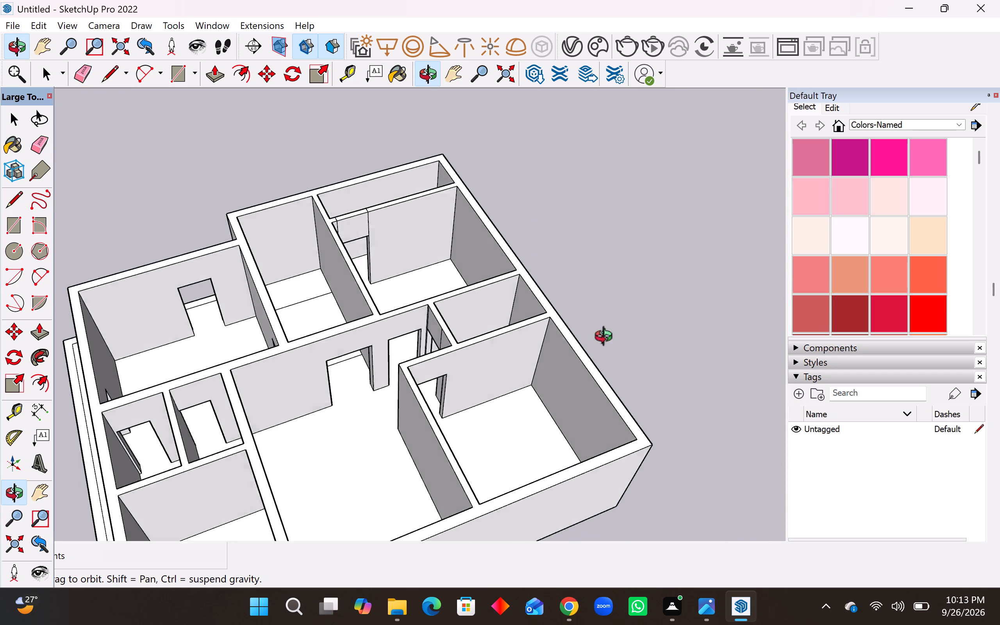
pyautogui.moveTo(607, 338); pyautogui.dragTo(868, 348, button='middle')
pyautogui.moveTo(405, 305); pyautogui.dragTo(523, 332, button='middle')
pyautogui.scroll(13, 475, 254)
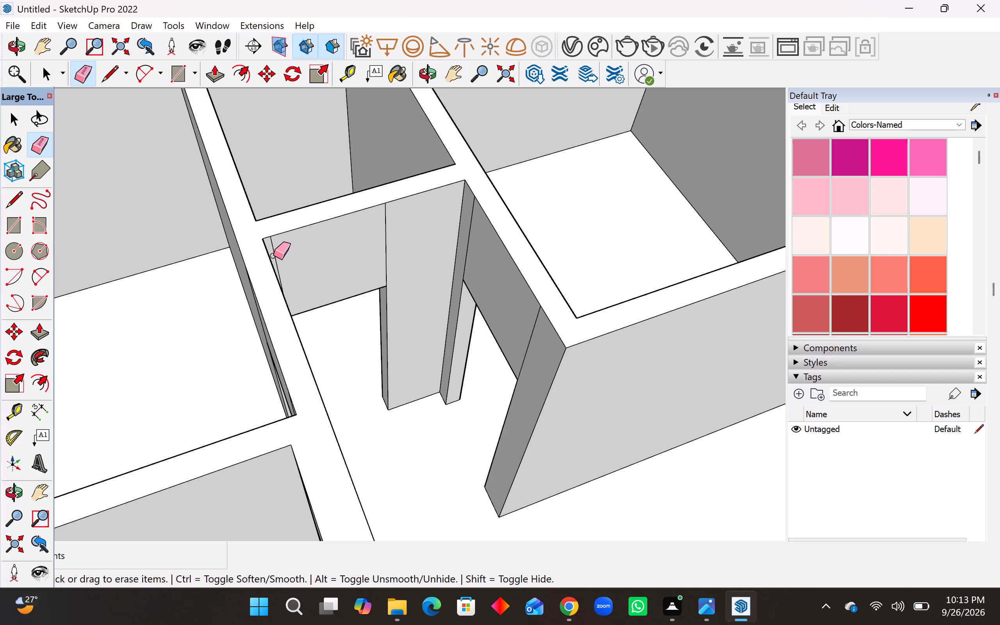
pyautogui.moveTo(275, 254); pyautogui.dragTo(404, 239)
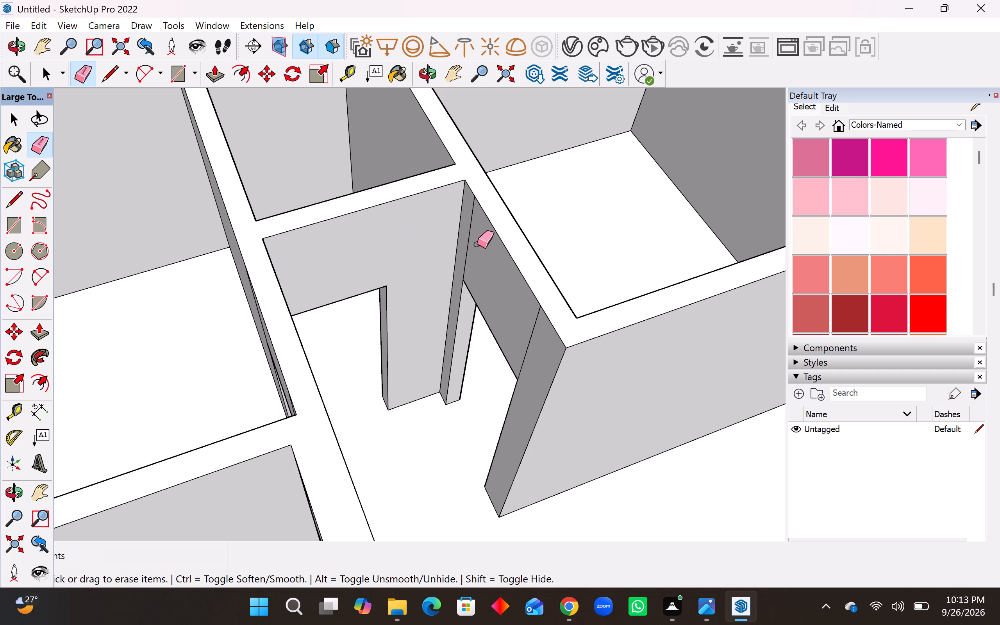
pyautogui.moveTo(469, 229); pyautogui.dragTo(531, 350)
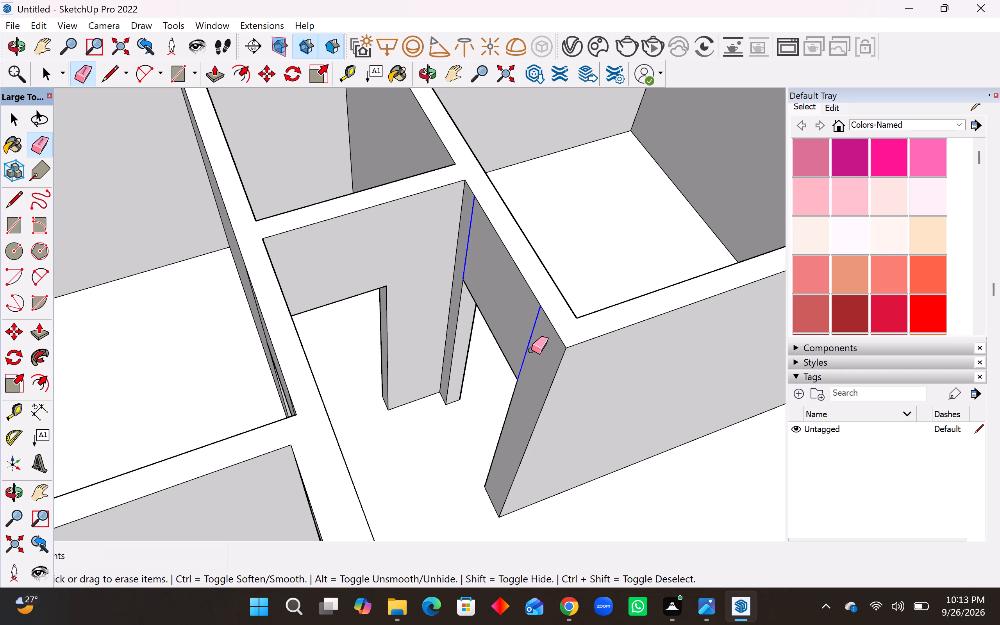
pyautogui.moveTo(531, 350); pyautogui.dragTo(535, 343)
# Erase the two vertical seam lines over the doorway inside the small room between the two bedrooms.
pyautogui.moveTo(585, 357); pyautogui.dragTo(316, 253, button='middle')
pyautogui.scroll(-17, 492, 304)
pyautogui.moveTo(487, 337); pyautogui.dragTo(487, 338, button='middle')
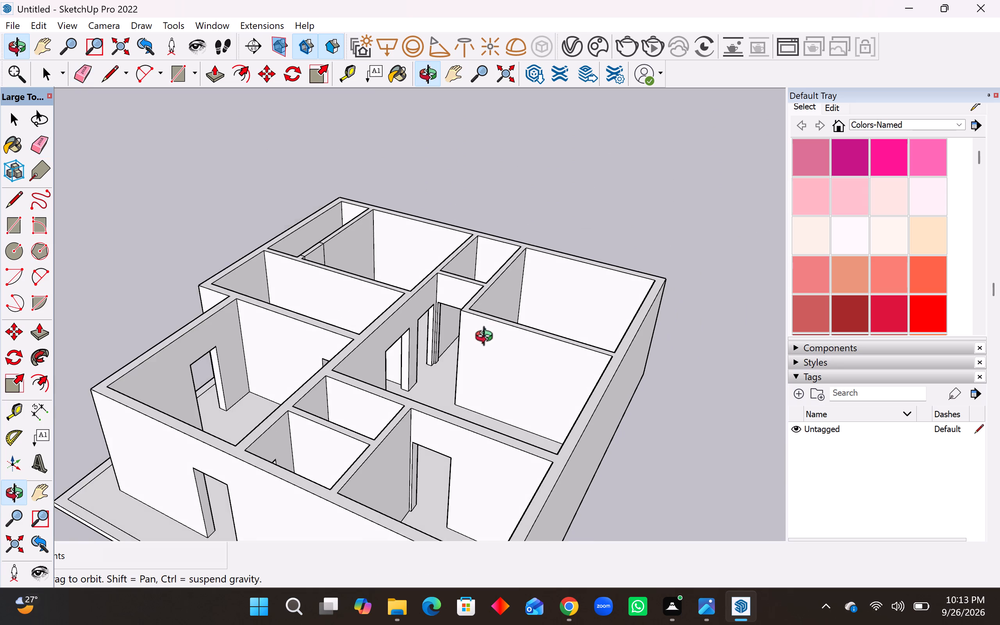
pyautogui.moveTo(487, 338); pyautogui.dragTo(103, 411, button='middle')
pyautogui.scroll(10, 435, 342)
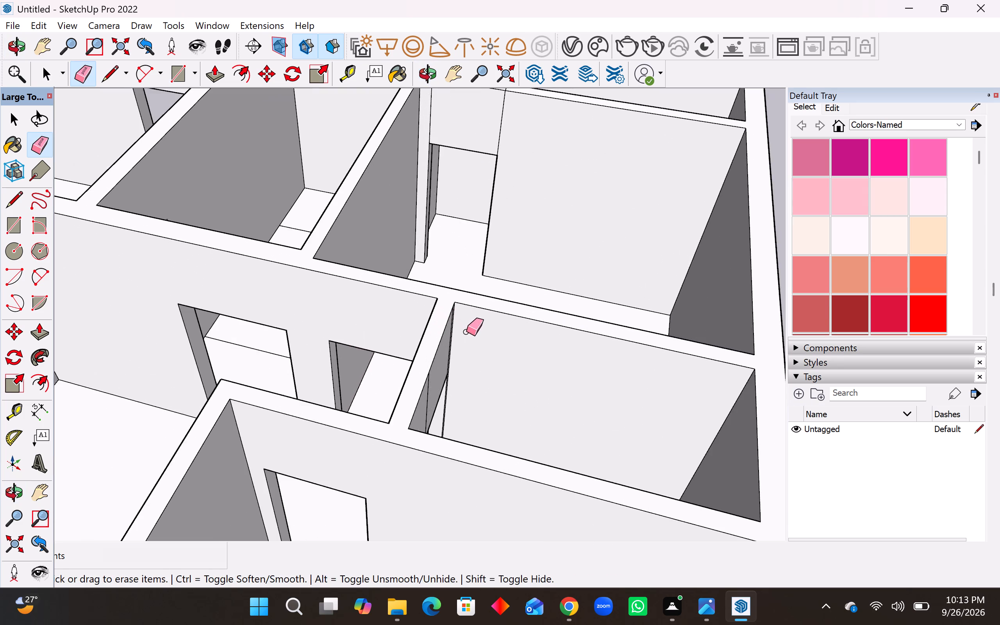
pyautogui.scroll(4, 466, 332)
pyautogui.moveTo(481, 386); pyautogui.dragTo(221, 349, button='middle')
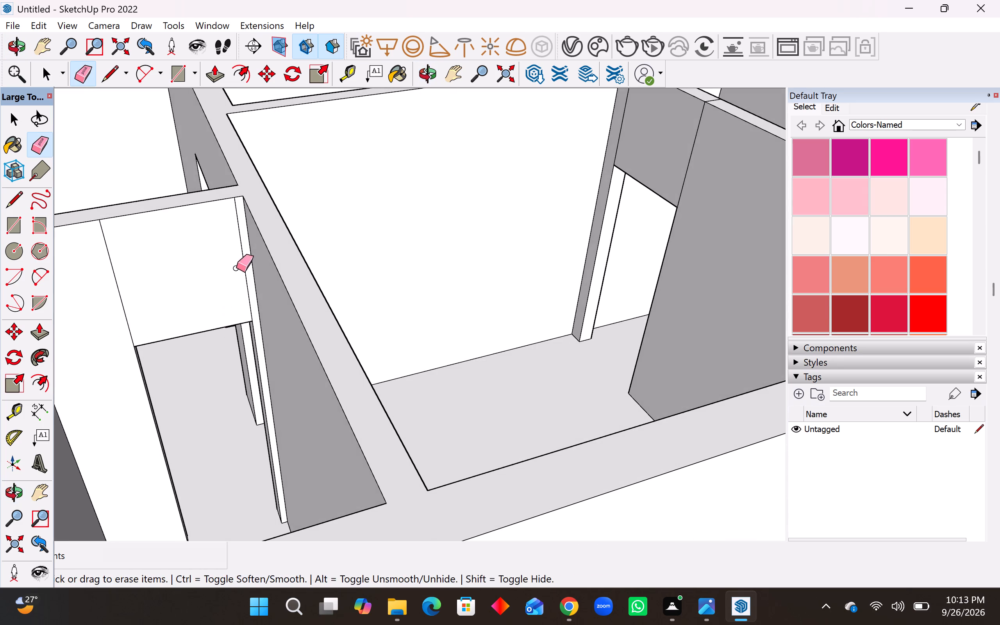
pyautogui.moveTo(243, 248); pyautogui.dragTo(95, 270)
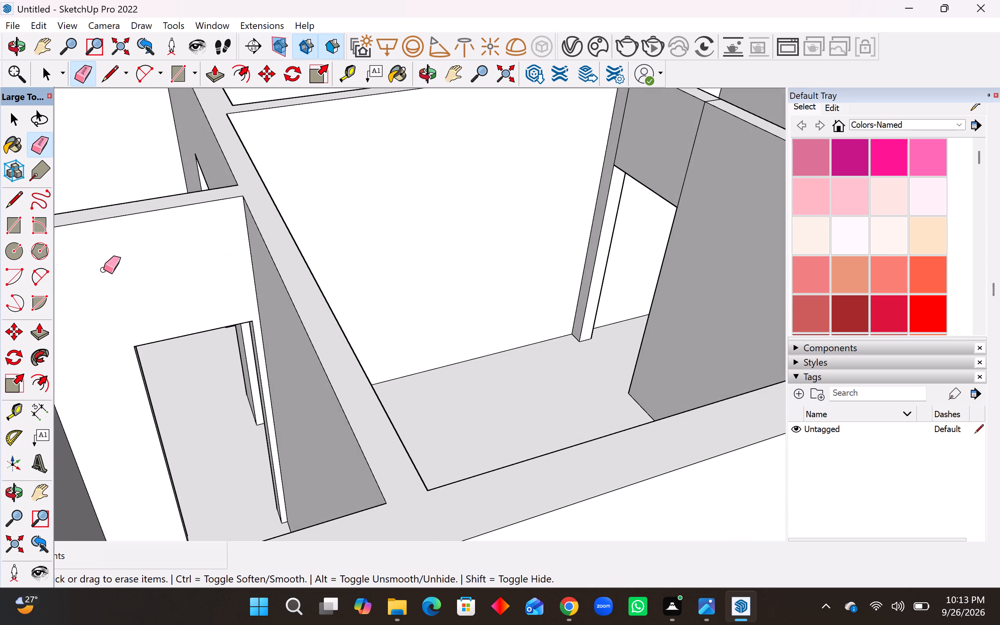
# Erase the vertical seam lines on the bedroom side of the doorway to the narrow end room.
pyautogui.moveTo(284, 268); pyautogui.dragTo(0, 303, button='middle')
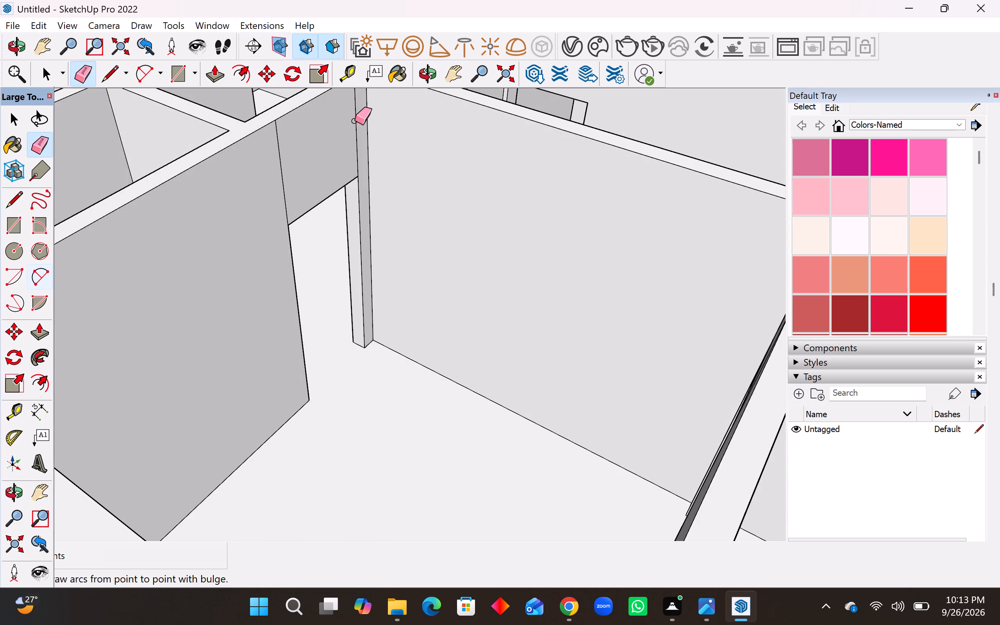
pyautogui.moveTo(357, 120); pyautogui.dragTo(261, 195)
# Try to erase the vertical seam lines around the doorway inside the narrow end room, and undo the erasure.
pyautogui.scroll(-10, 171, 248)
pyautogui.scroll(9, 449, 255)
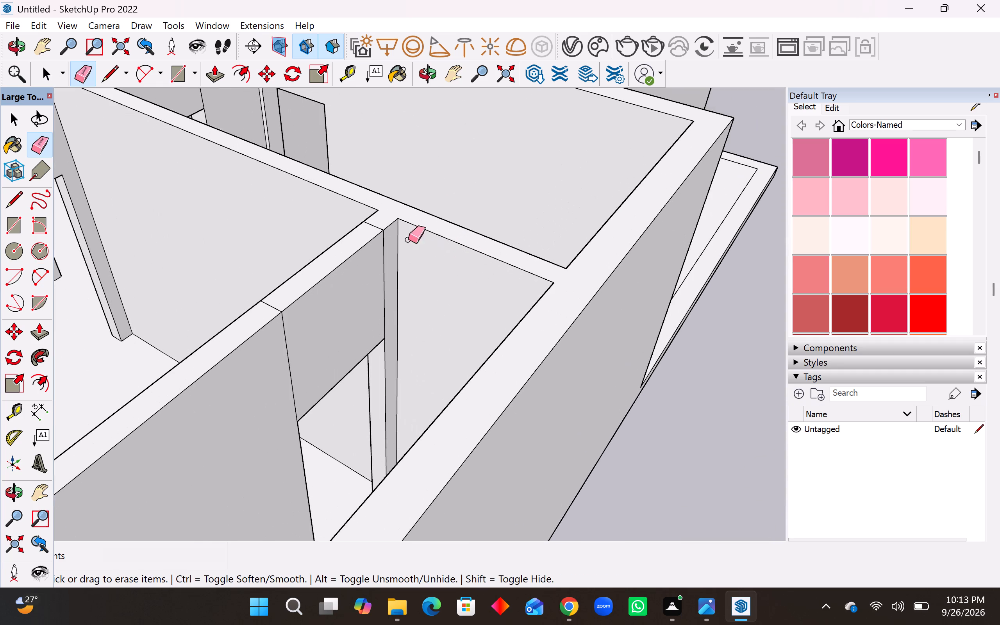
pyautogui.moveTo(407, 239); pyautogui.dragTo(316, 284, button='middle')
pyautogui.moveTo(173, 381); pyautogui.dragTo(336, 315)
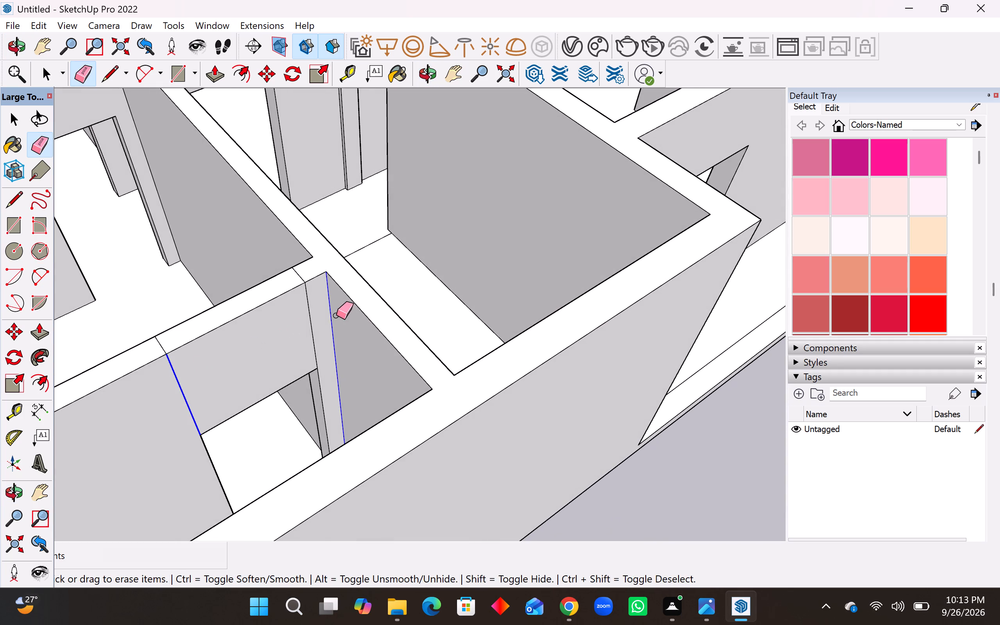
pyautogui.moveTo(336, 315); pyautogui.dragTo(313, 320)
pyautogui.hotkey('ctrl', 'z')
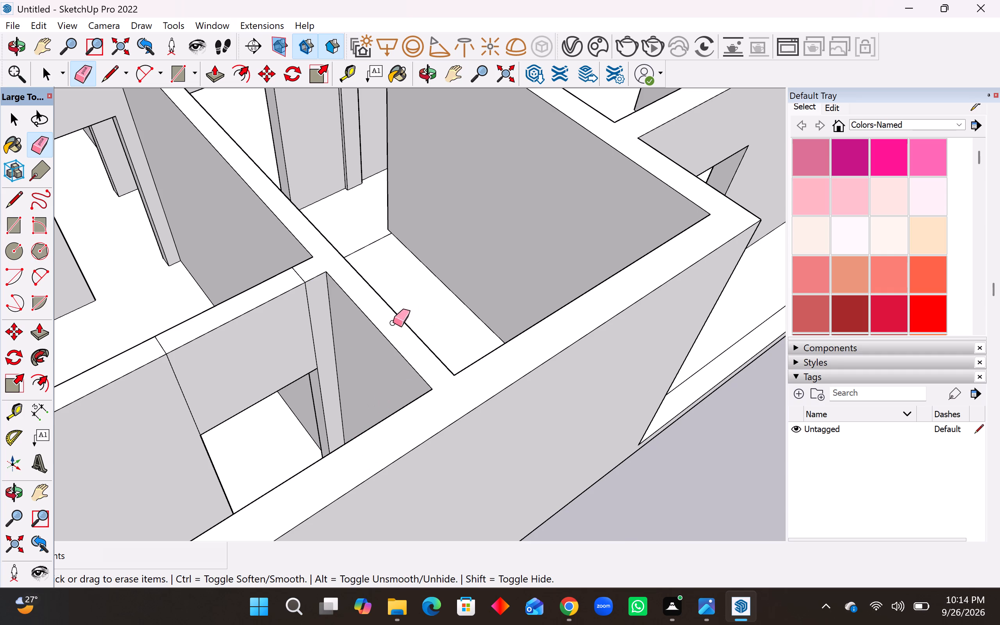
# Erase the vertical seam lines around the doorway inside the narrow end room and the two short seams across the wall top above it.
pyautogui.scroll(4, 245, 375)
pyautogui.moveTo(134, 378); pyautogui.dragTo(346, 307)
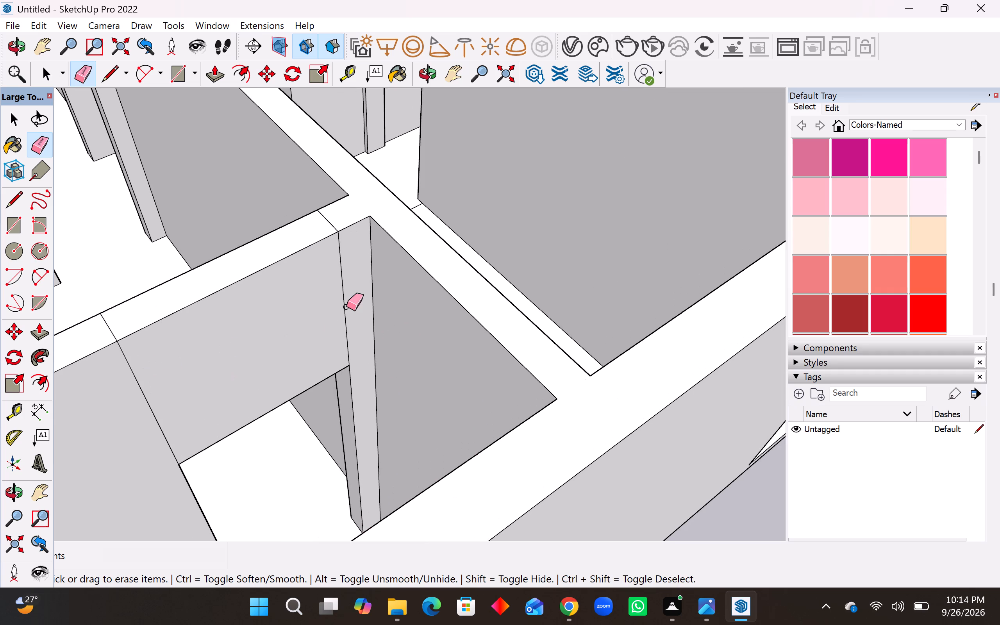
pyautogui.moveTo(346, 307); pyautogui.dragTo(352, 302)
pyautogui.moveTo(100, 328); pyautogui.dragTo(167, 309)
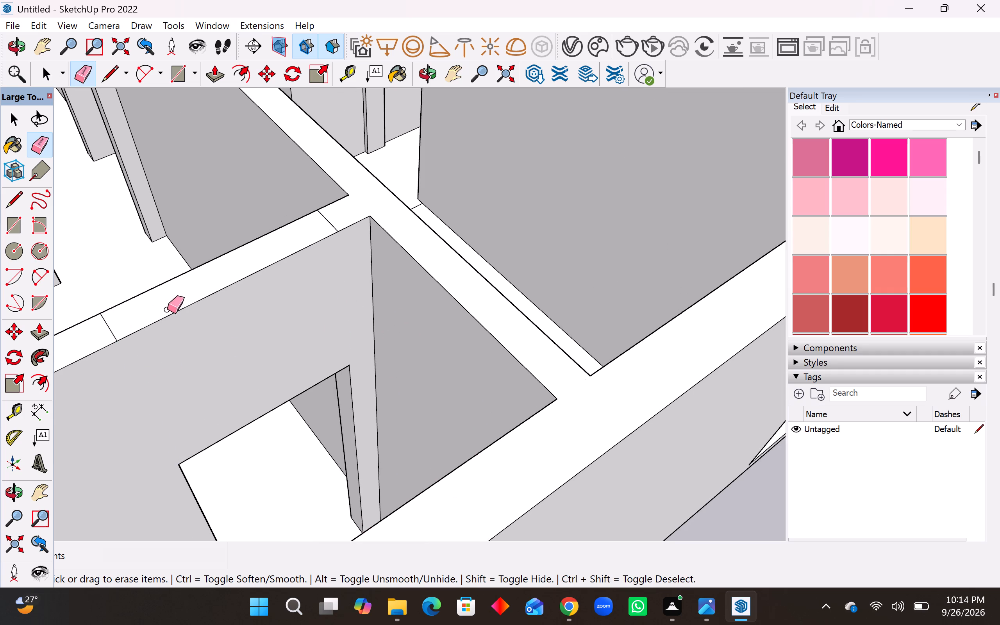
pyautogui.moveTo(167, 309); pyautogui.dragTo(335, 223)
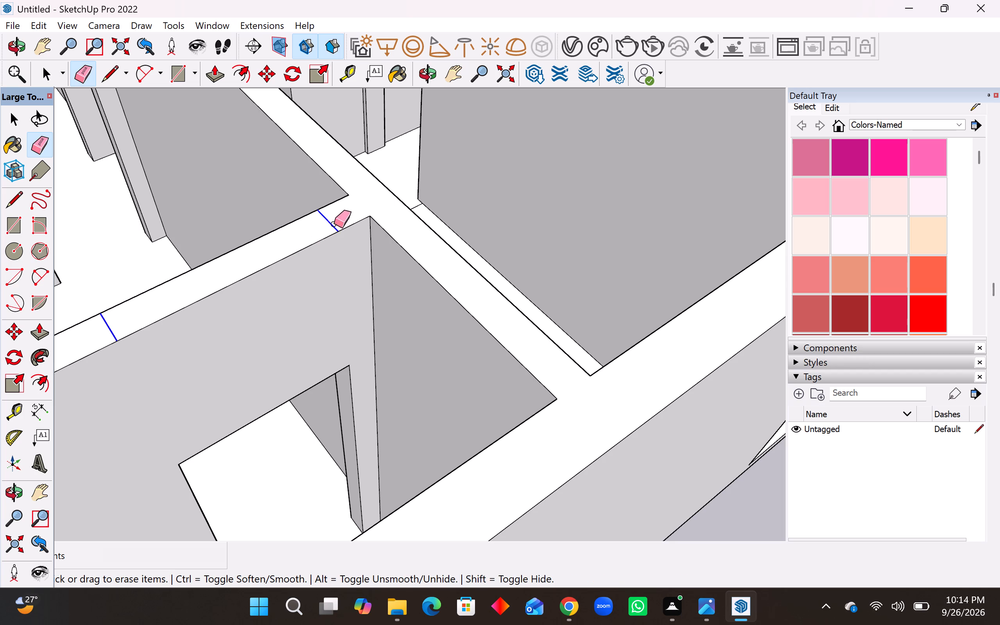
# Erase the two vertical seam lines over the same doorway on its bedroom side.
pyautogui.moveTo(308, 279); pyautogui.dragTo(893, 337, button='middle')
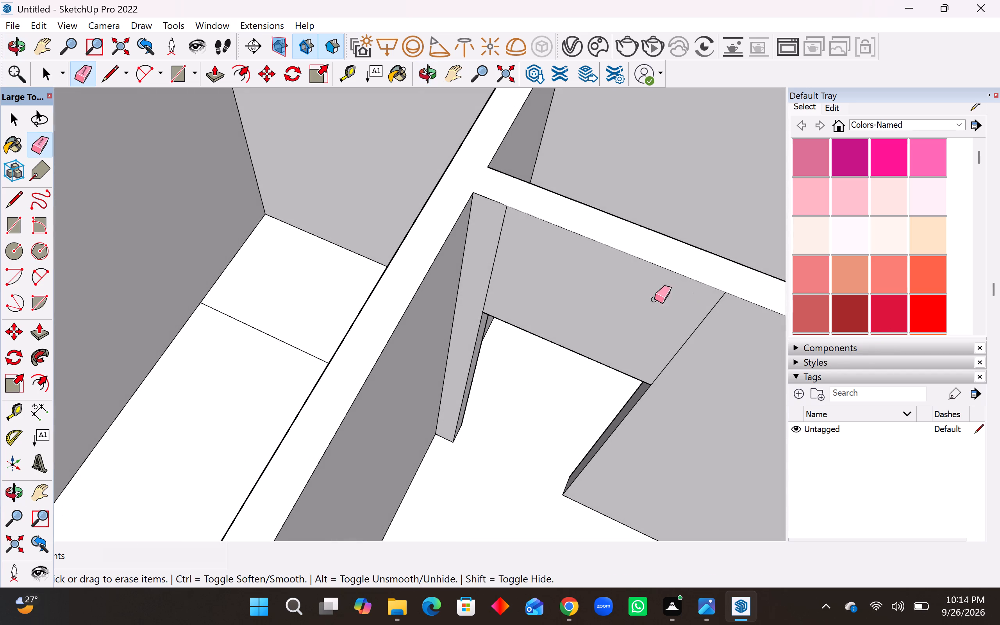
pyautogui.moveTo(491, 255); pyautogui.dragTo(704, 334)
pyautogui.scroll(-3, 589, 323)
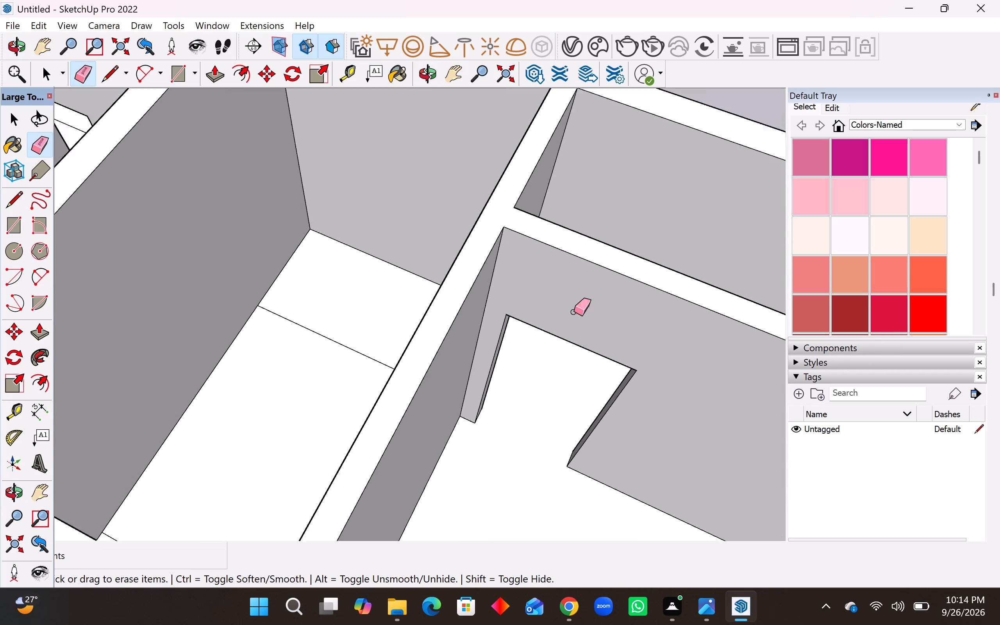
# Examine the walls and doorways of all rooms from several angles for leftover seam lines.
pyautogui.scroll(-19, 574, 312)
pyautogui.moveTo(344, 318); pyautogui.dragTo(354, 407, button='middle')
pyautogui.scroll(10, 324, 289)
pyautogui.scroll(-9, 326, 291)
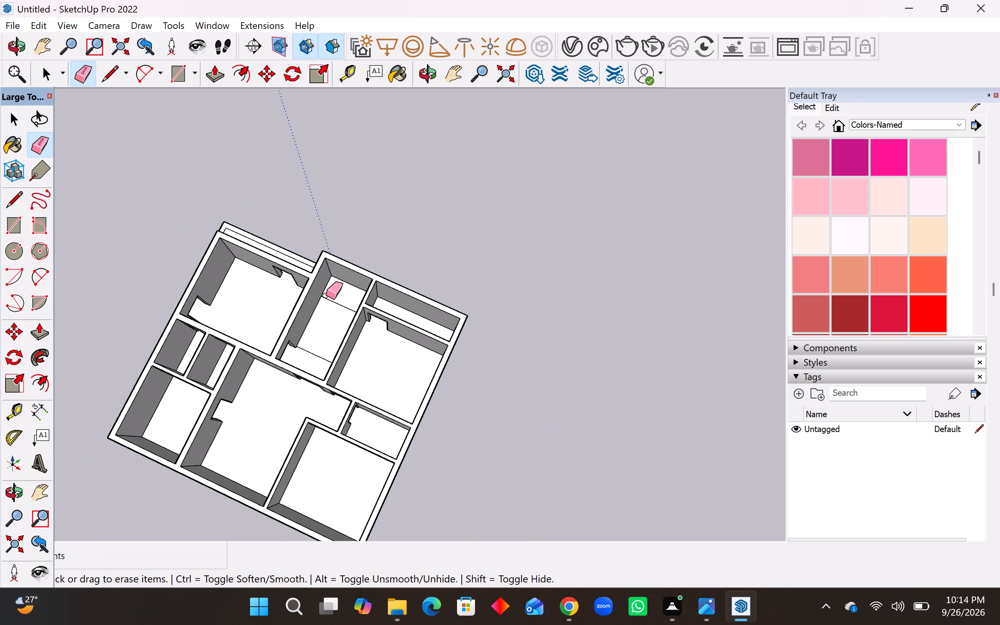
pyautogui.scroll(-5, 327, 295)
pyautogui.scroll(14, 377, 412)
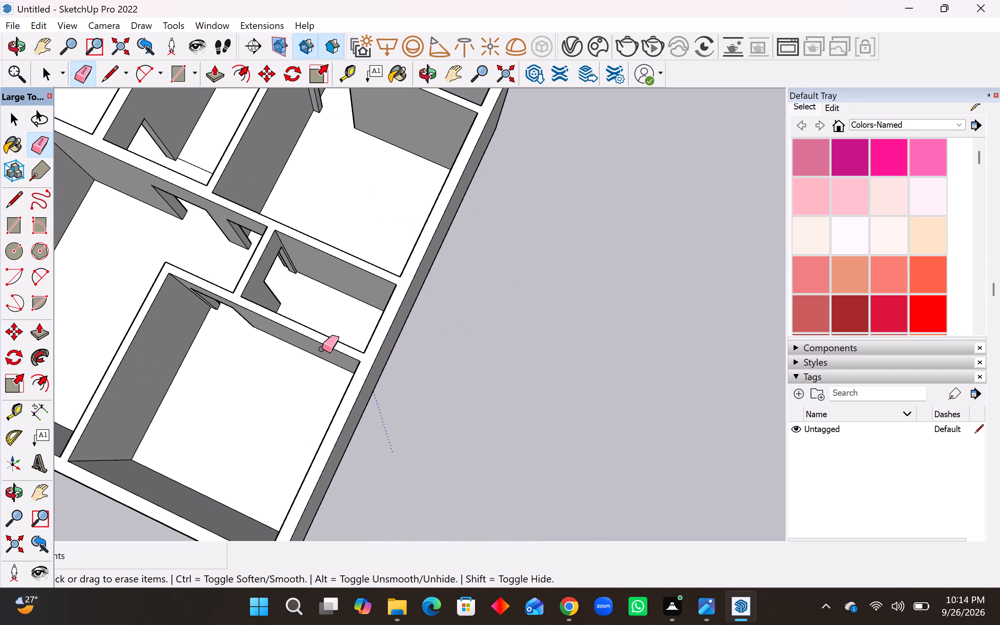
pyautogui.moveTo(314, 333); pyautogui.dragTo(321, 277, button='middle')
pyautogui.scroll(1, 316, 333)
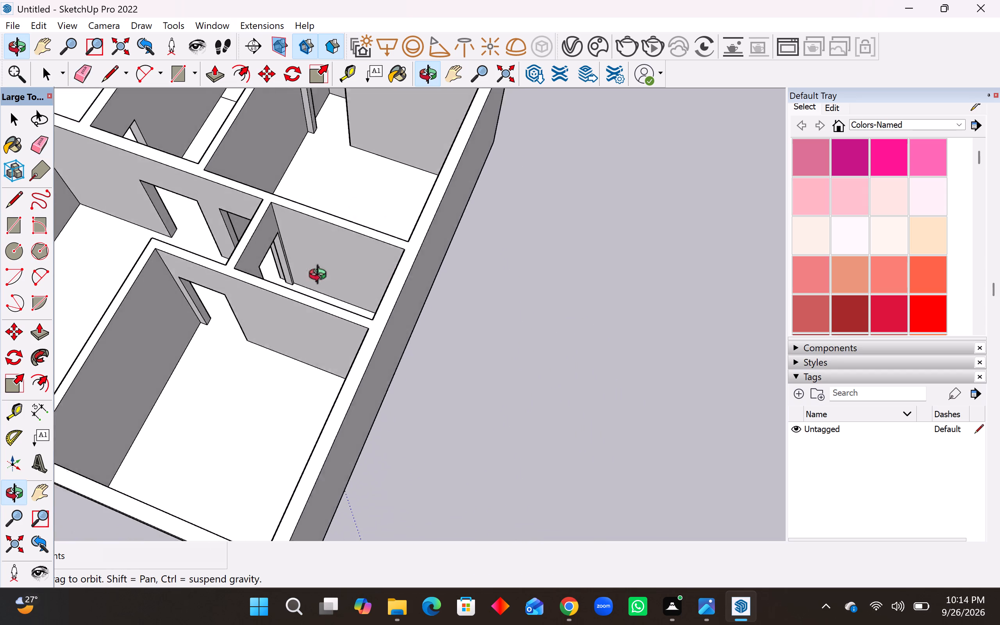
pyautogui.moveTo(321, 277); pyautogui.dragTo(108, 250, button='middle')
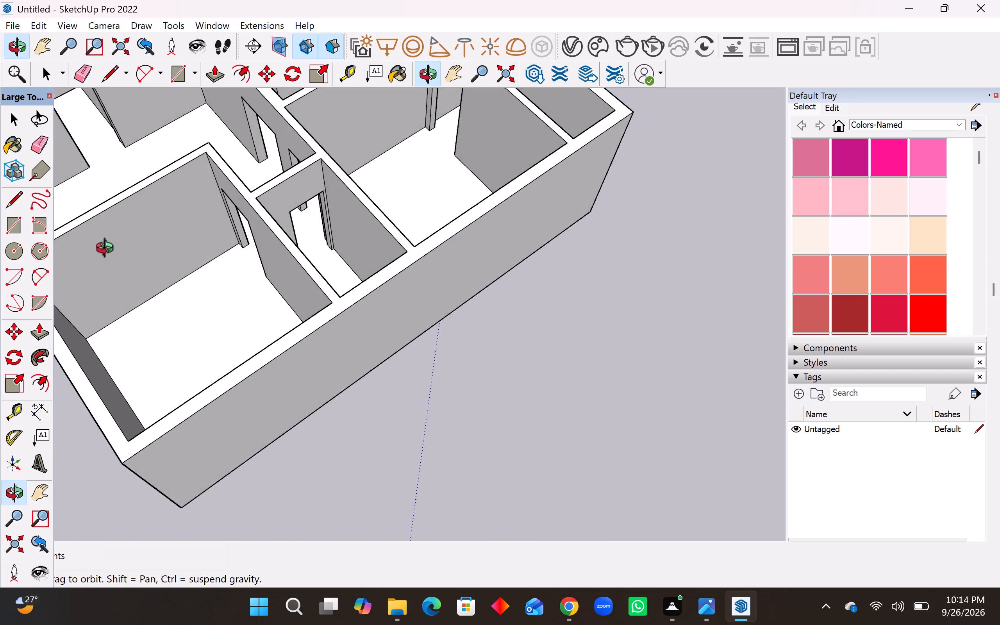
pyautogui.moveTo(108, 250); pyautogui.dragTo(125, 222, button='middle')
pyautogui.scroll(-5, 504, 419)
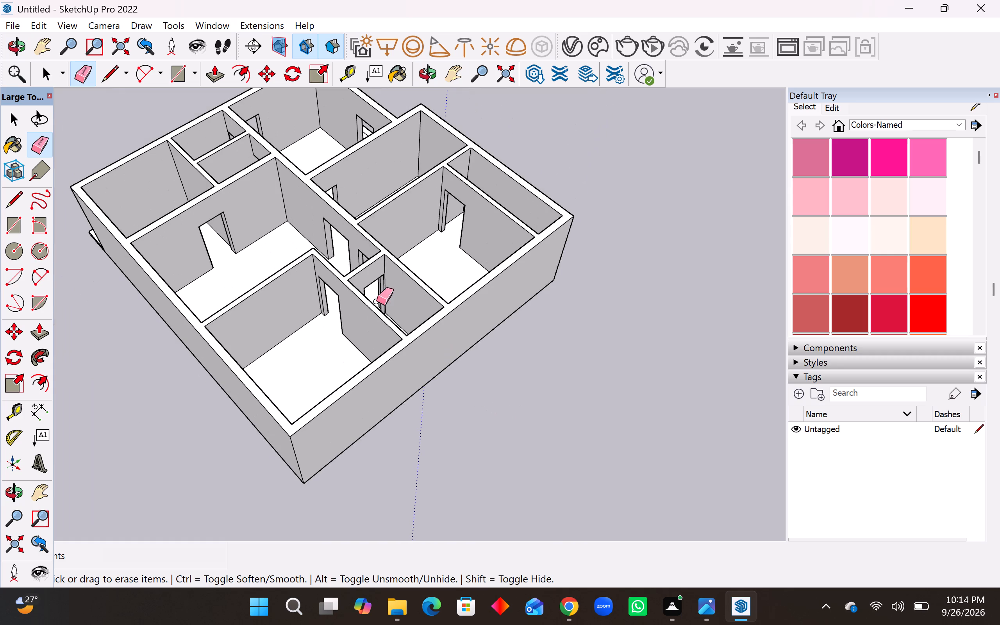
pyautogui.scroll(9, 370, 296)
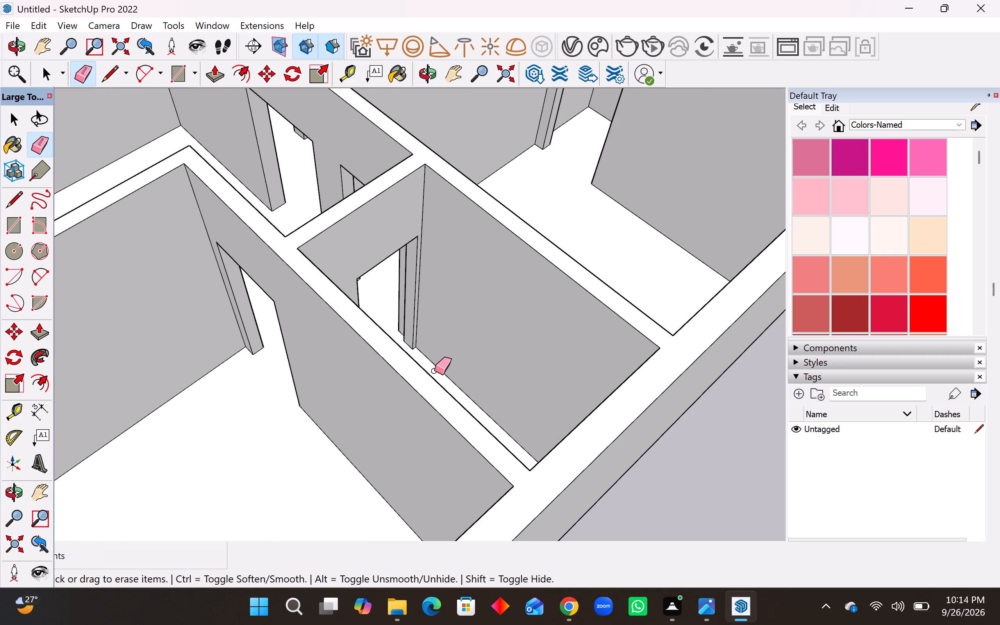
pyautogui.moveTo(414, 293); pyautogui.dragTo(475, 388, button='middle')
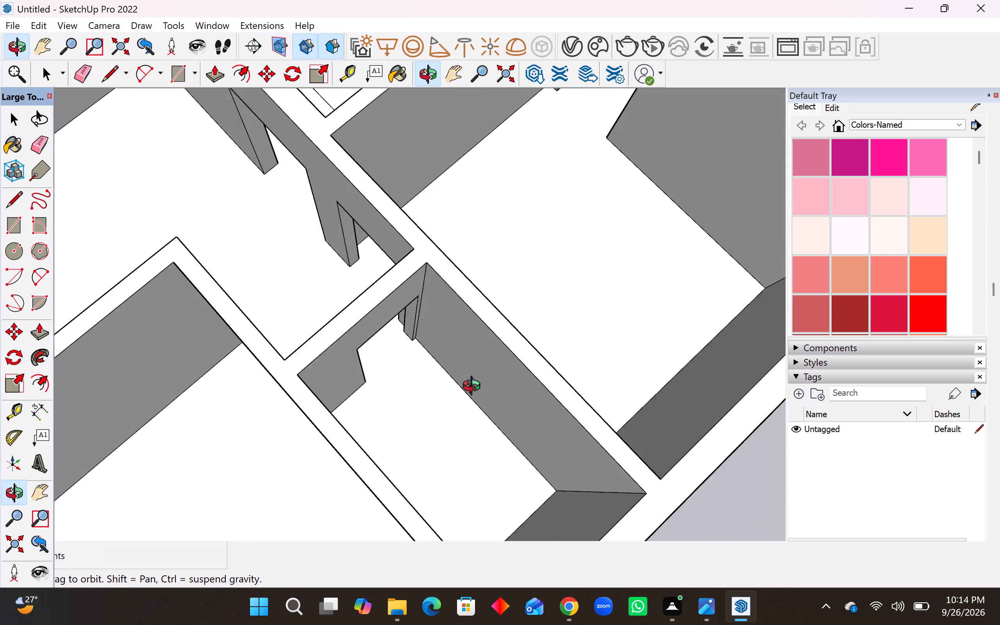
pyautogui.moveTo(475, 388); pyautogui.dragTo(28, 289, button='middle')
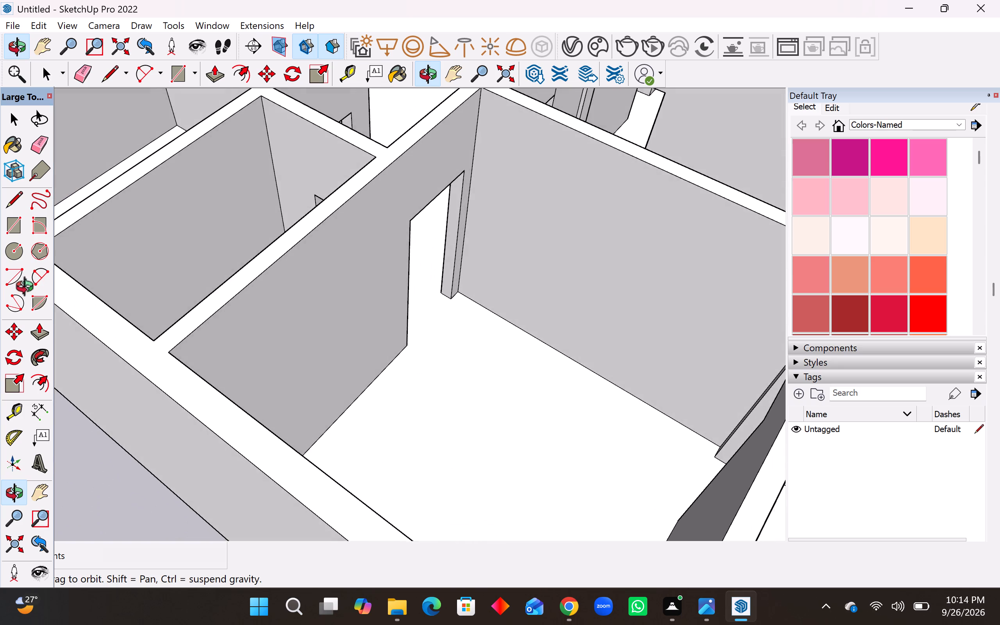
pyautogui.moveTo(28, 289); pyautogui.dragTo(29, 296, button='middle')
pyautogui.scroll(-11, 194, 384)
pyautogui.moveTo(393, 427); pyautogui.dragTo(521, 392, button='middle')
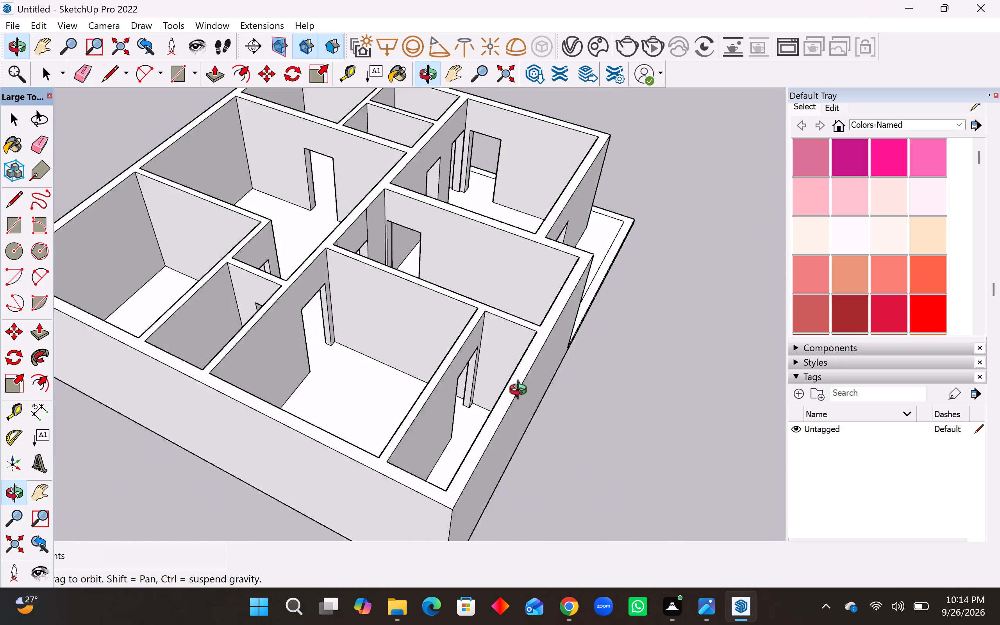
pyautogui.moveTo(521, 392); pyautogui.dragTo(645, 435, button='middle')
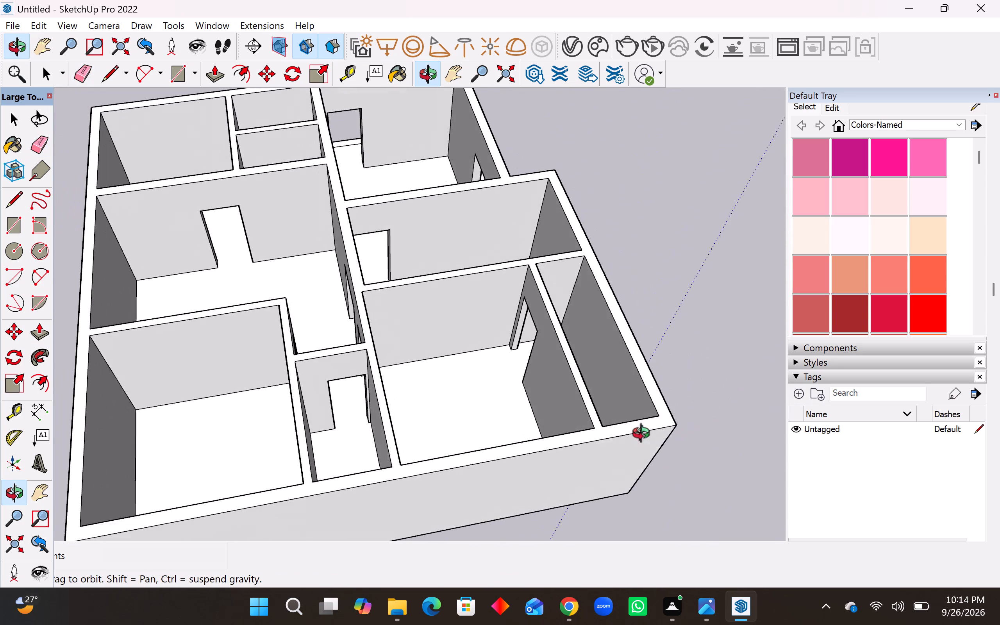
pyautogui.moveTo(645, 435); pyautogui.dragTo(636, 404, button='middle')
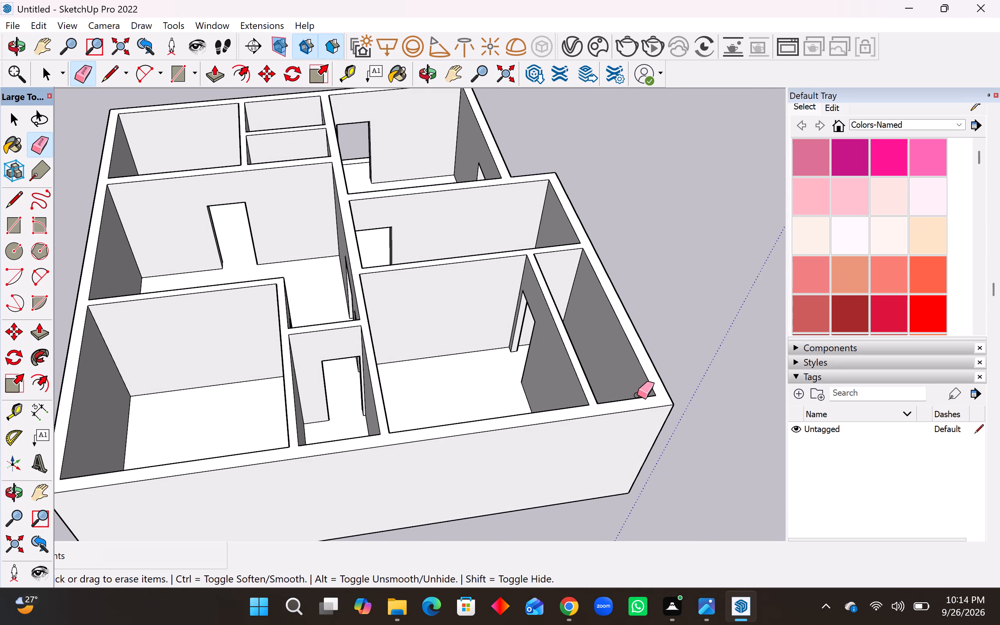
# Erase the two vertical seam lines over the doorway at the inner end of the long middle room.
pyautogui.moveTo(478, 223); pyautogui.dragTo(411, 254, button='middle')
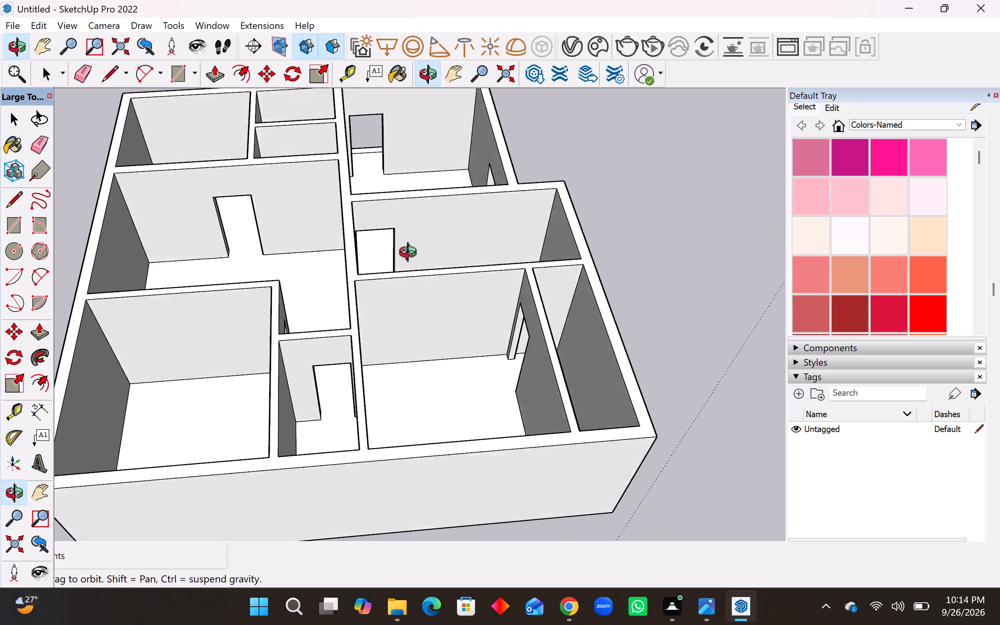
pyautogui.moveTo(411, 254); pyautogui.dragTo(34, 298, button='middle')
pyautogui.moveTo(458, 282); pyautogui.dragTo(421, 289, button='middle')
pyautogui.scroll(4, 354, 232)
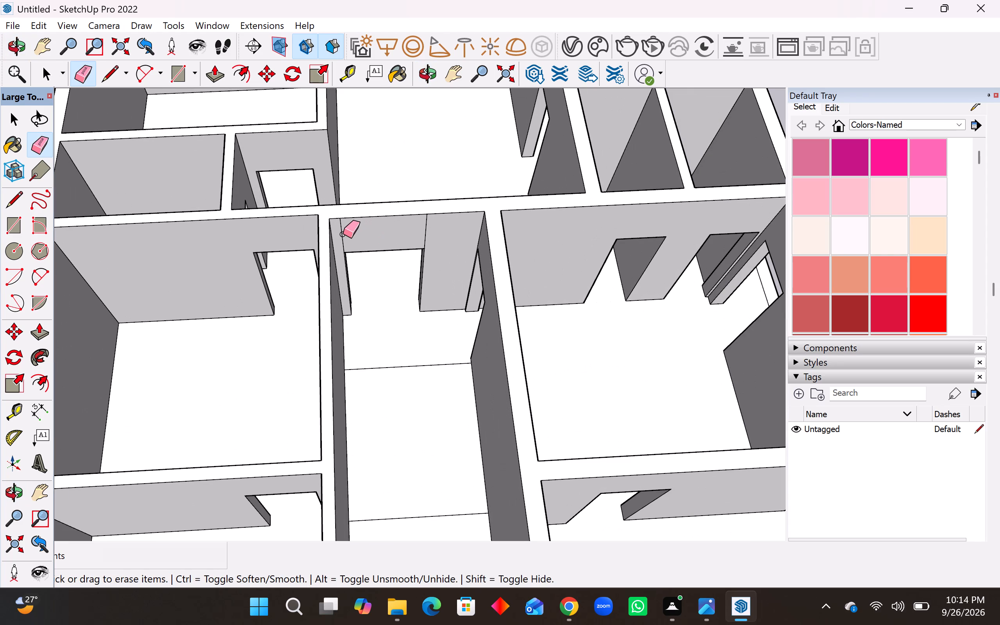
pyautogui.moveTo(342, 235); pyautogui.dragTo(431, 230)
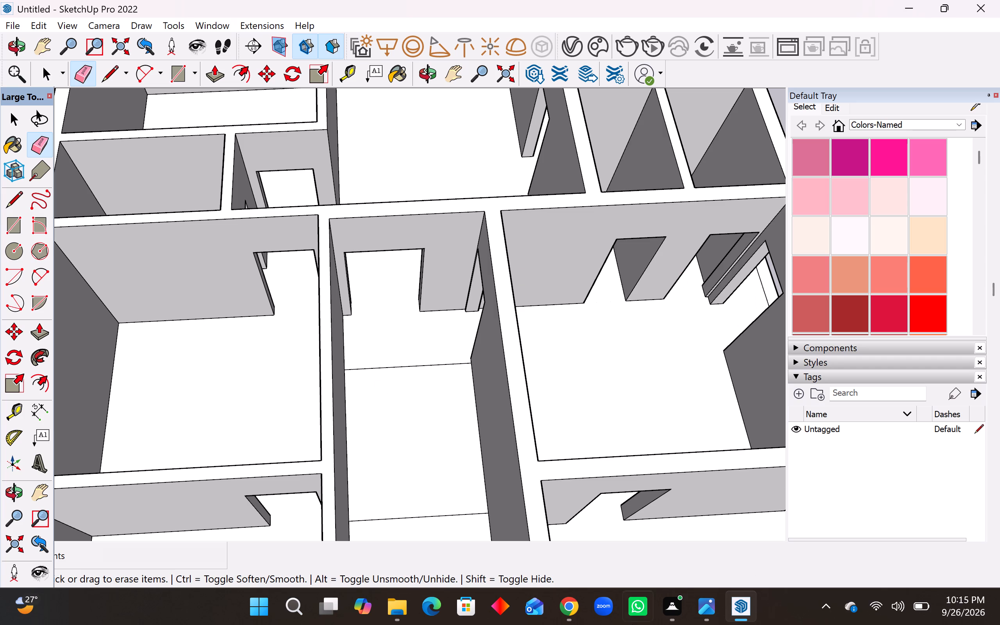
# Examine the whole house model from several sides to check the cleaned walls and doorways.
pyautogui.scroll(-10, 411, 320)
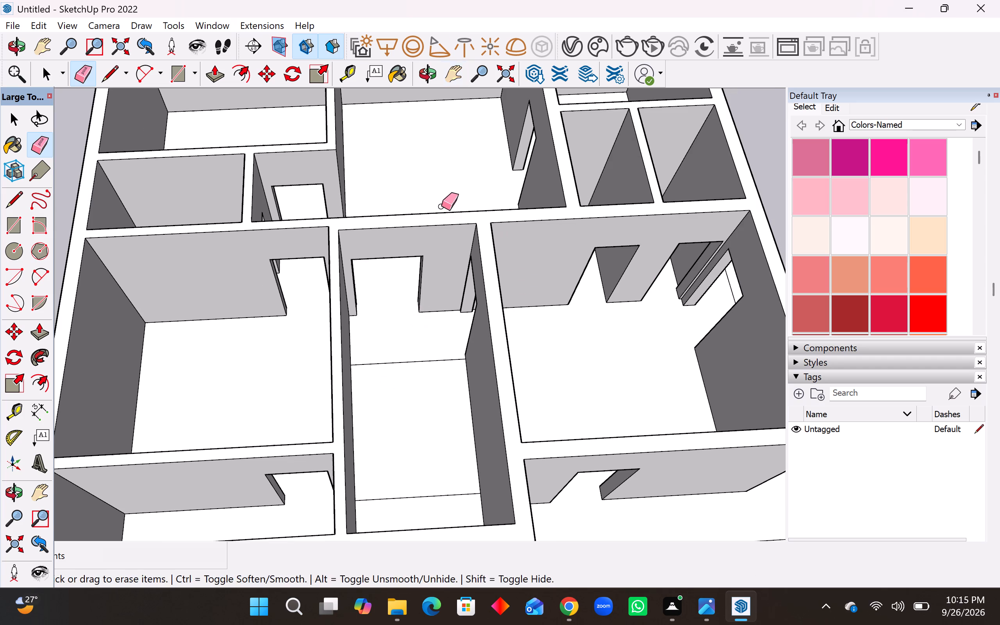
pyautogui.moveTo(467, 225); pyautogui.dragTo(244, 129, button='middle')
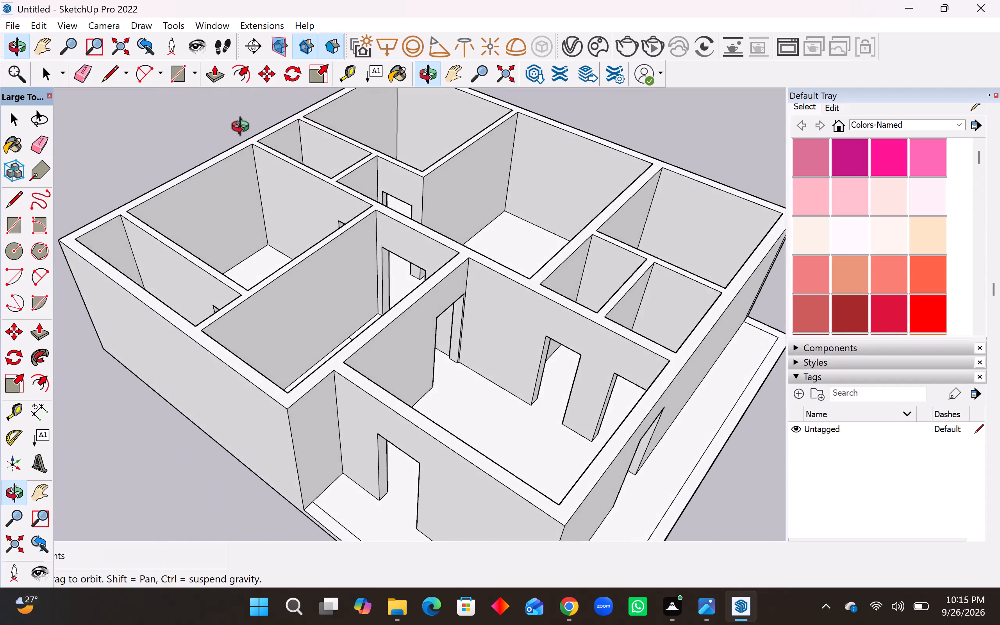
pyautogui.moveTo(244, 129); pyautogui.dragTo(0, 108, button='middle')
pyautogui.moveTo(746, 508); pyautogui.dragTo(741, 502, button='middle')
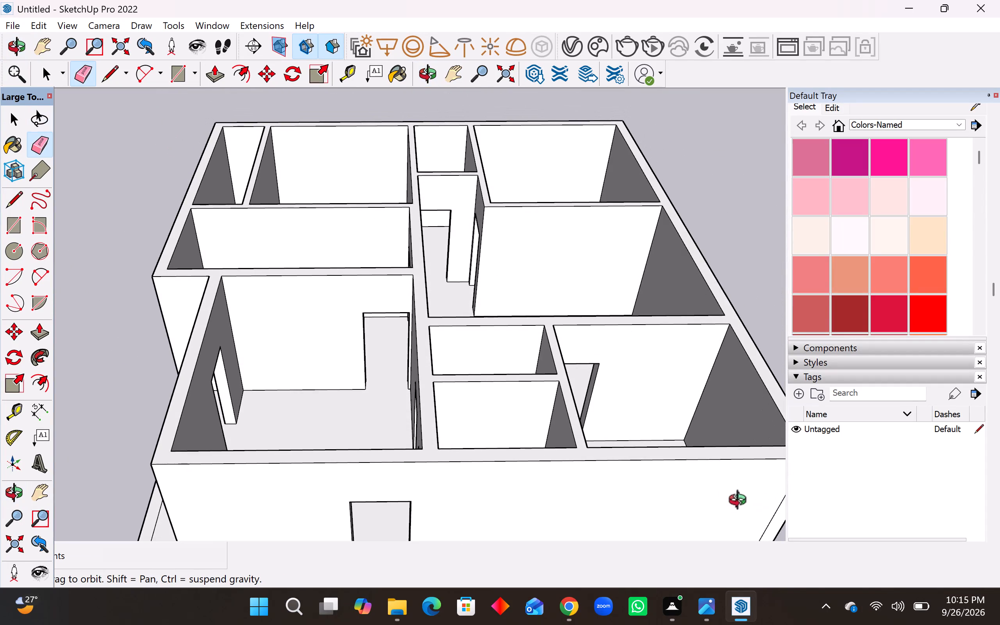
pyautogui.moveTo(741, 502); pyautogui.dragTo(87, 445, button='middle')
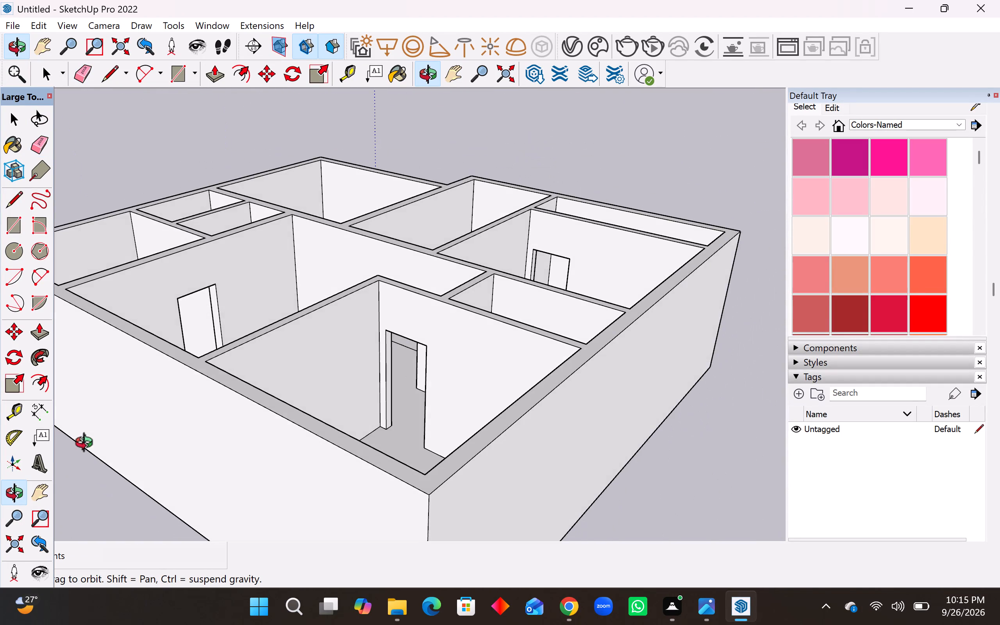
pyautogui.moveTo(87, 445); pyautogui.dragTo(999, 515, button='middle')
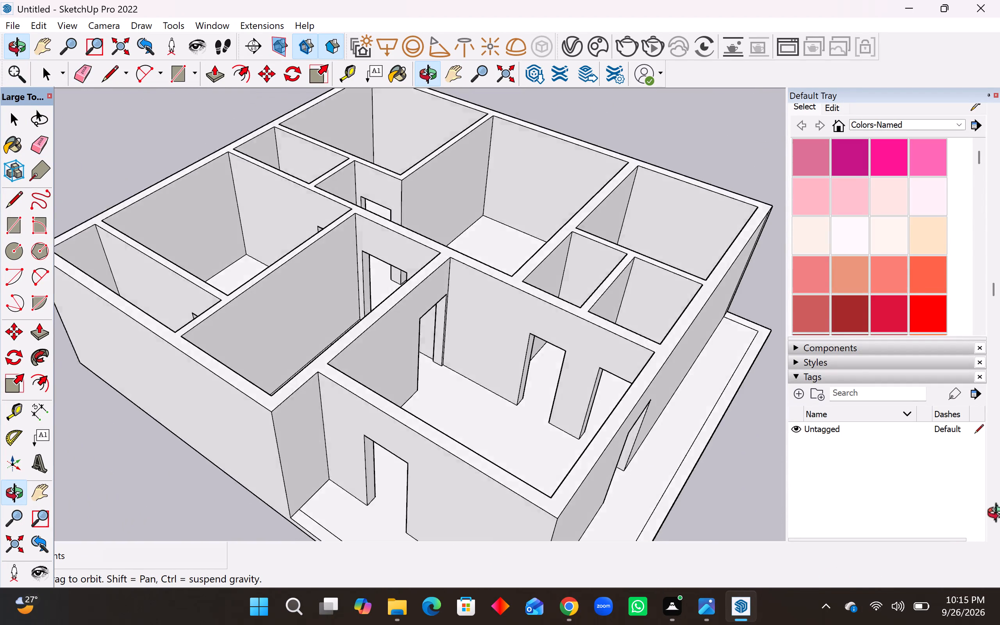
pyautogui.moveTo(999, 515); pyautogui.dragTo(842, 390, button='middle')
pyautogui.scroll(1, 840, 389)
pyautogui.moveTo(699, 328); pyautogui.dragTo(659, 448, button='middle')
pyautogui.scroll(-6, 582, 365)
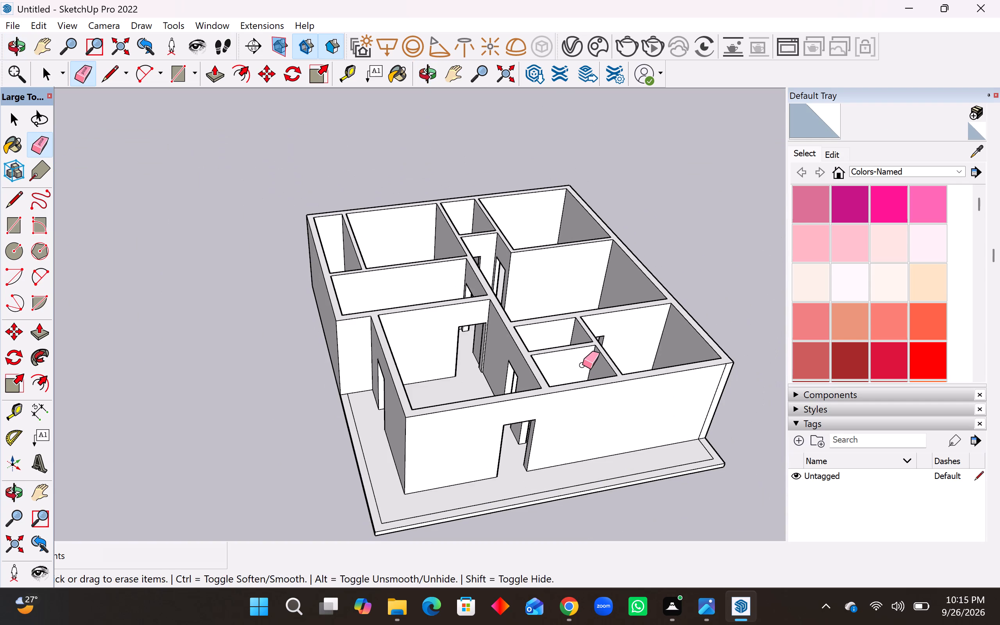
pyautogui.moveTo(580, 369); pyautogui.dragTo(745, 478, button='middle')
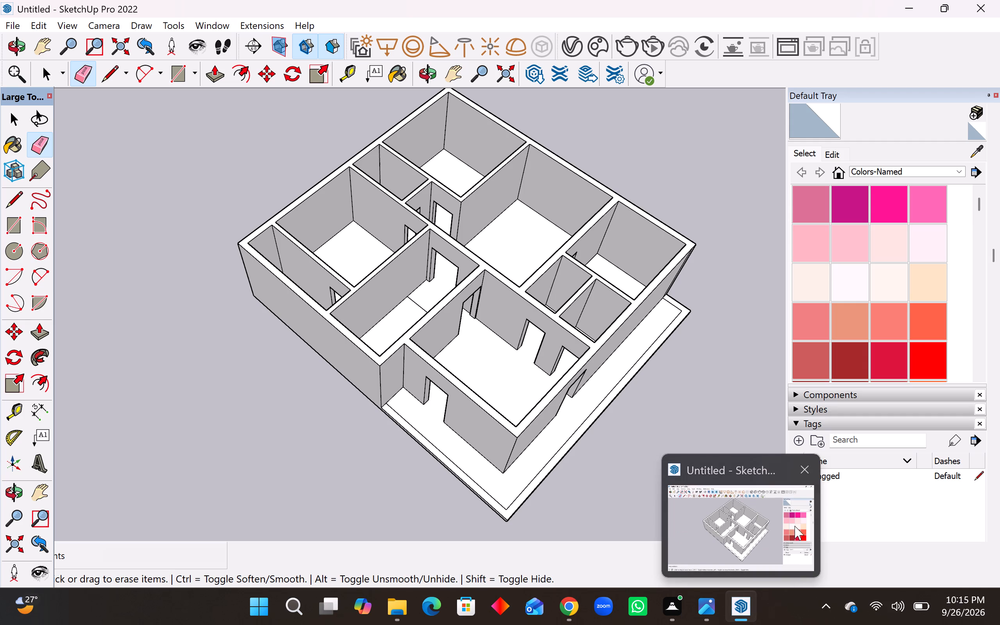
# Draw an about 4' floor line across the doorway at the long middle room's inner end and delete the face filling the opening.
pyautogui.moveTo(487, 374); pyautogui.dragTo(462, 525, button='middle')
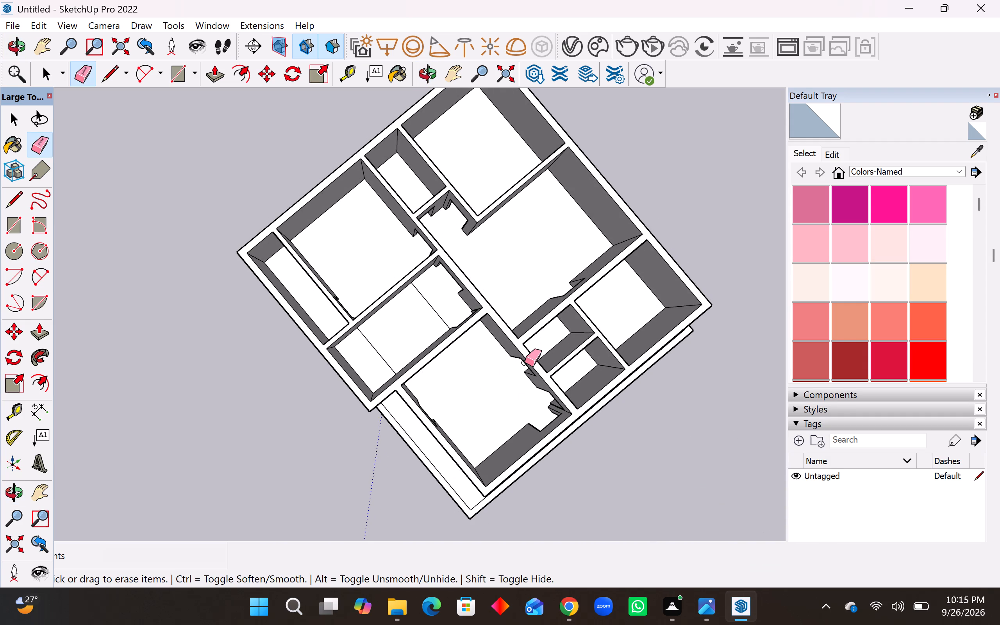
pyautogui.scroll(4, 436, 225)
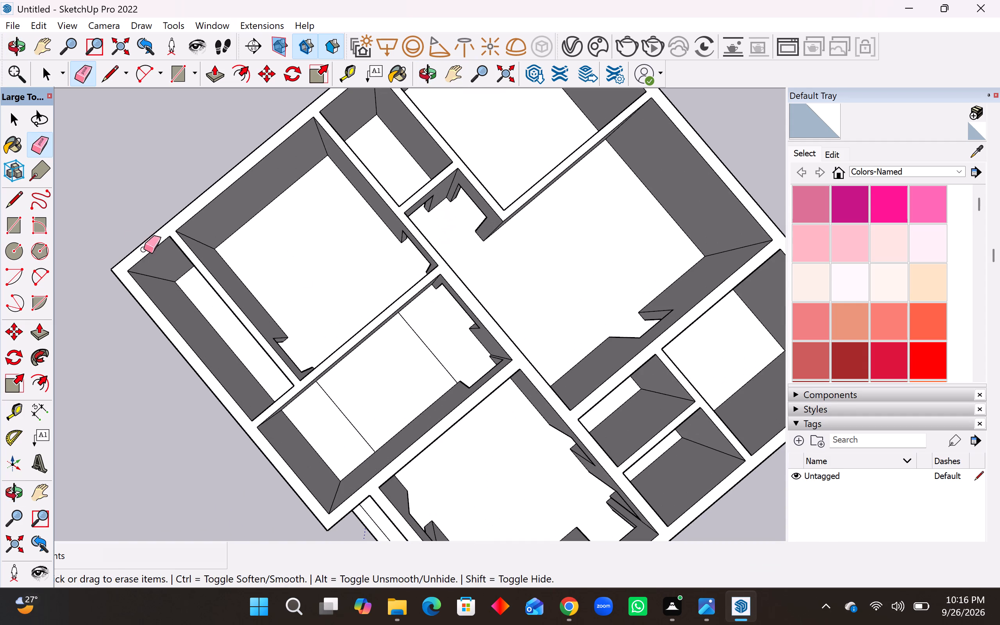
pyautogui.click(16, 200)
pyautogui.scroll(2, 445, 304)
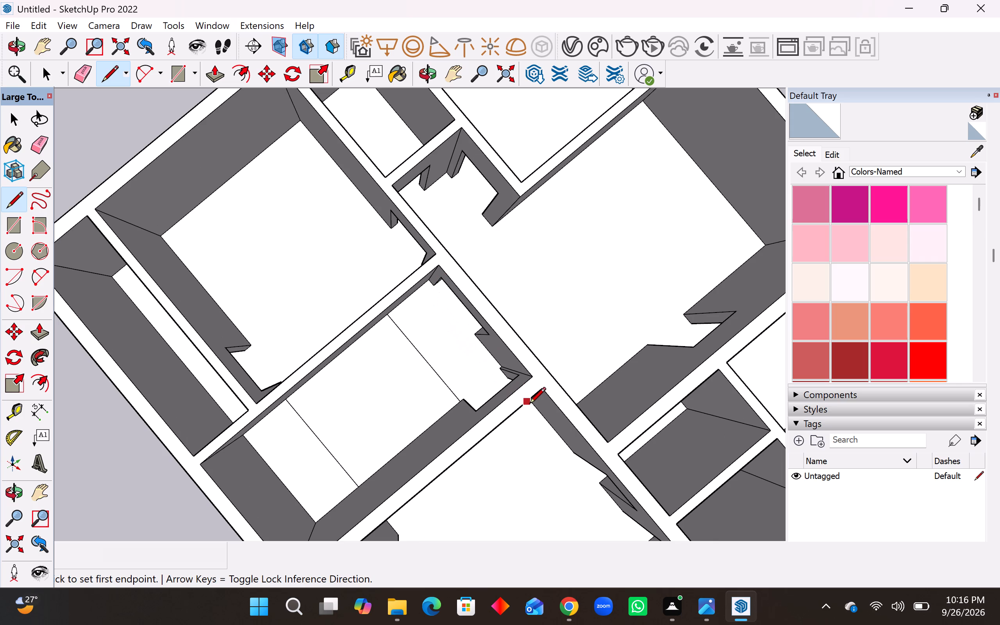
pyautogui.moveTo(529, 405); pyautogui.dragTo(729, 302, button='middle')
pyautogui.scroll(7, 439, 296)
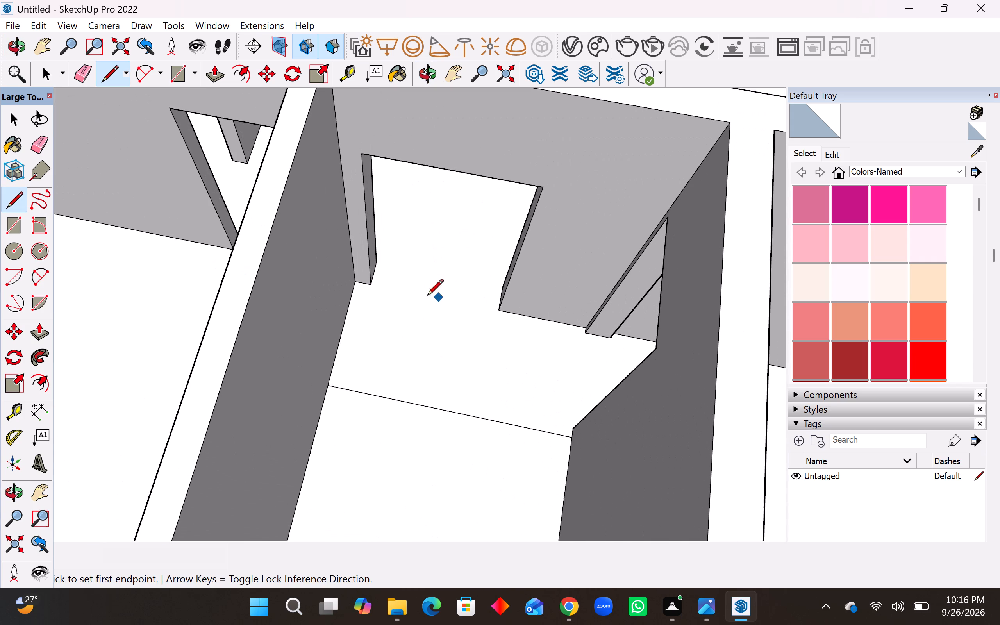
pyautogui.click(369, 286)
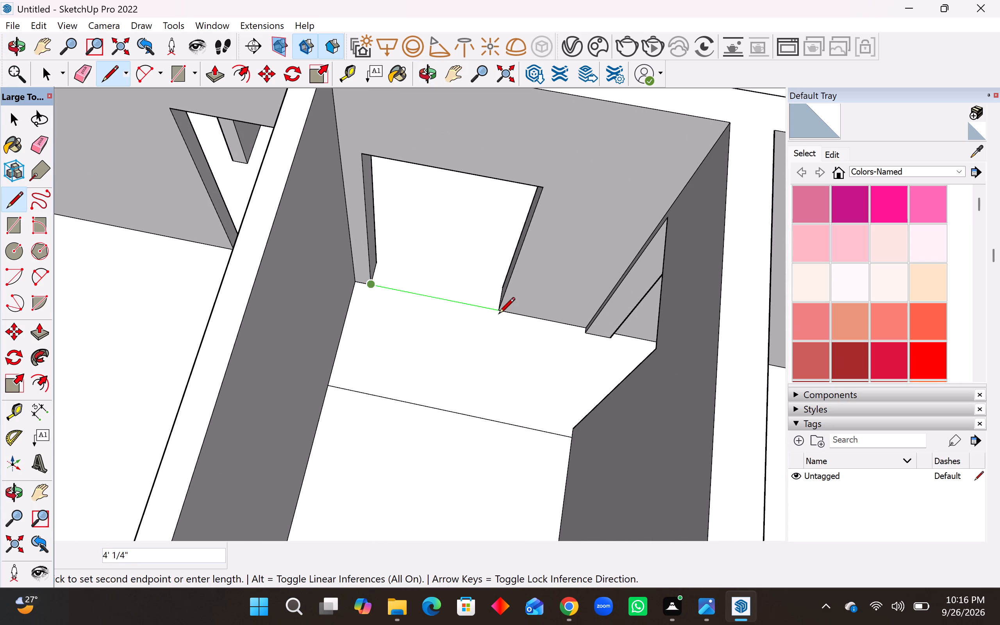
pyautogui.click(498, 312)
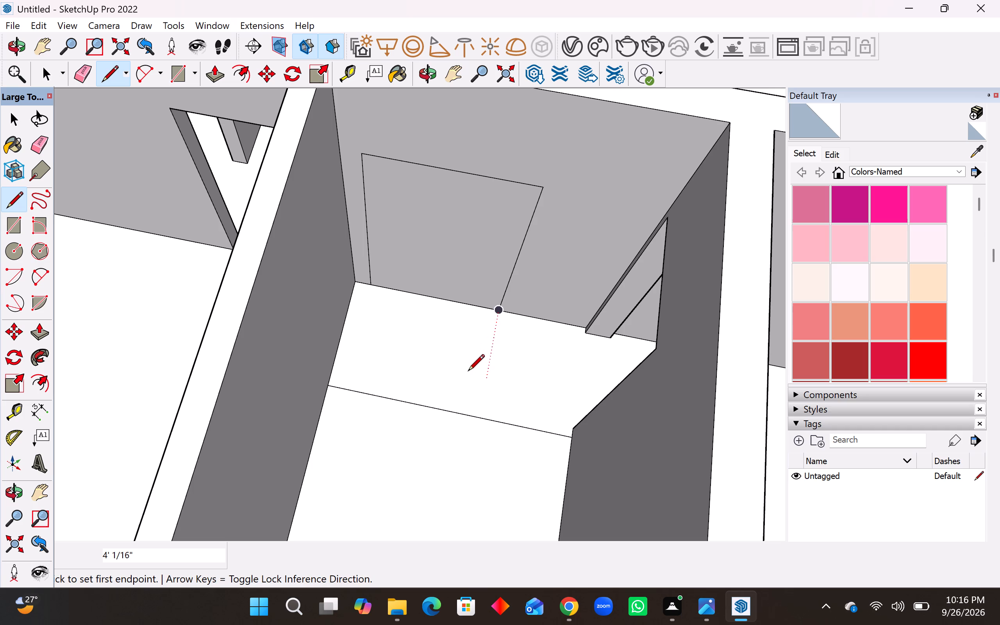
pyautogui.press('space')
pyautogui.click(458, 260)
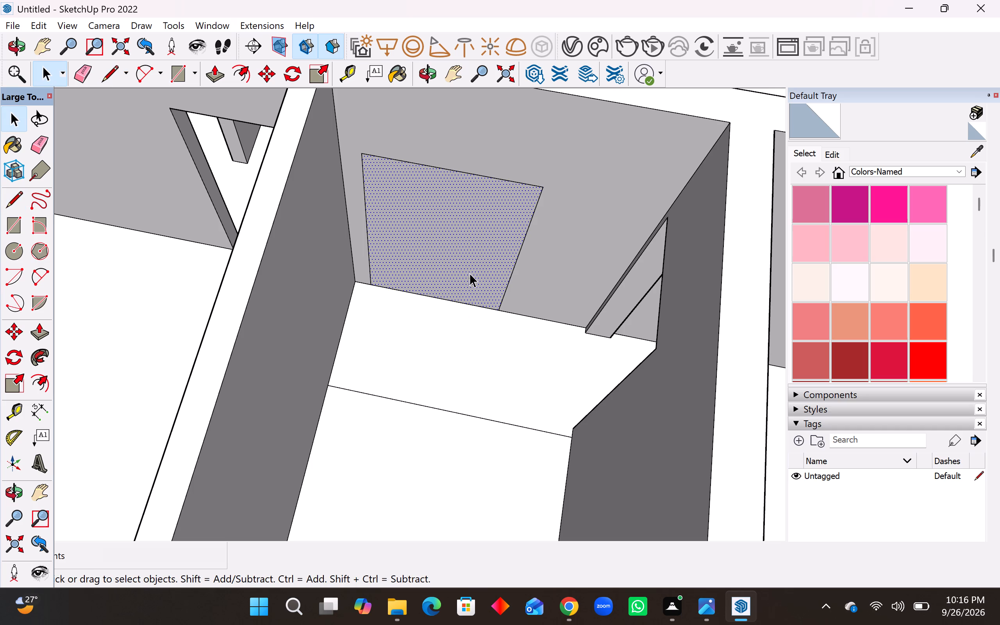
pyautogui.press('Delete')
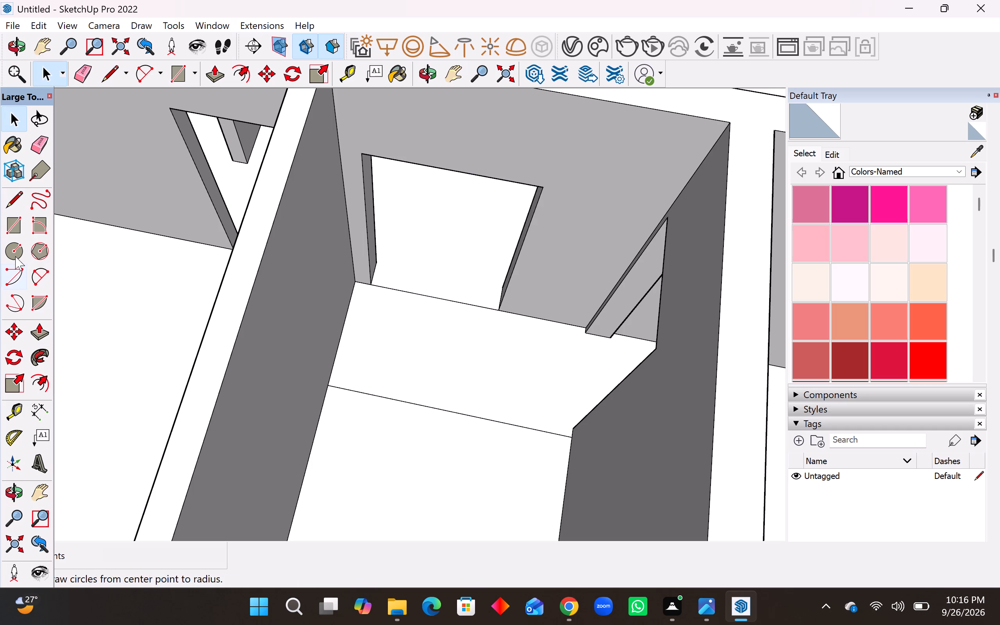
# Draw a 3' floor line across the side-wall doorway between the long middle room and the adjoining corner room, and delete the face filling it.
pyautogui.click(6, 201)
pyautogui.click(587, 332)
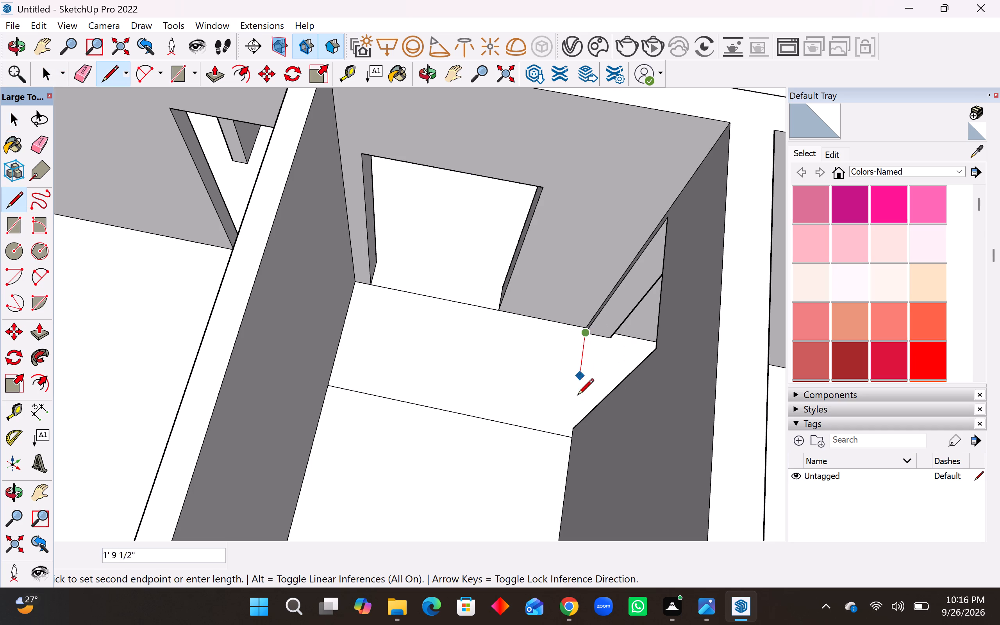
pyautogui.click(575, 426)
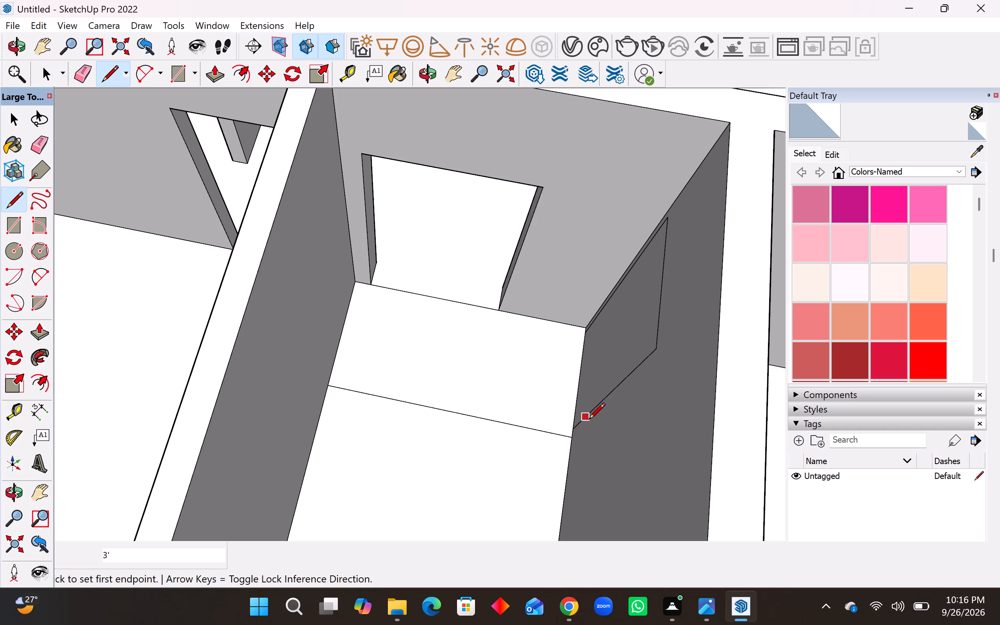
pyautogui.press('space')
pyautogui.click(614, 366)
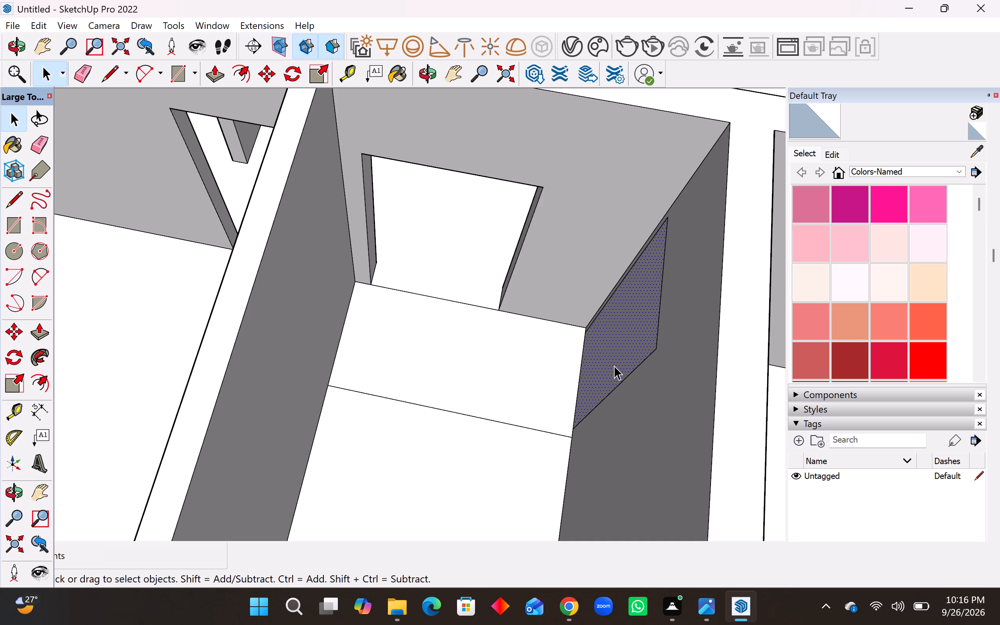
pyautogui.press('Delete')
# Draw a 3' floor line across the corner room's outer doorway in the recessed wall beside the long middle room, and delete the filling face.
pyautogui.scroll(-10, 593, 415)
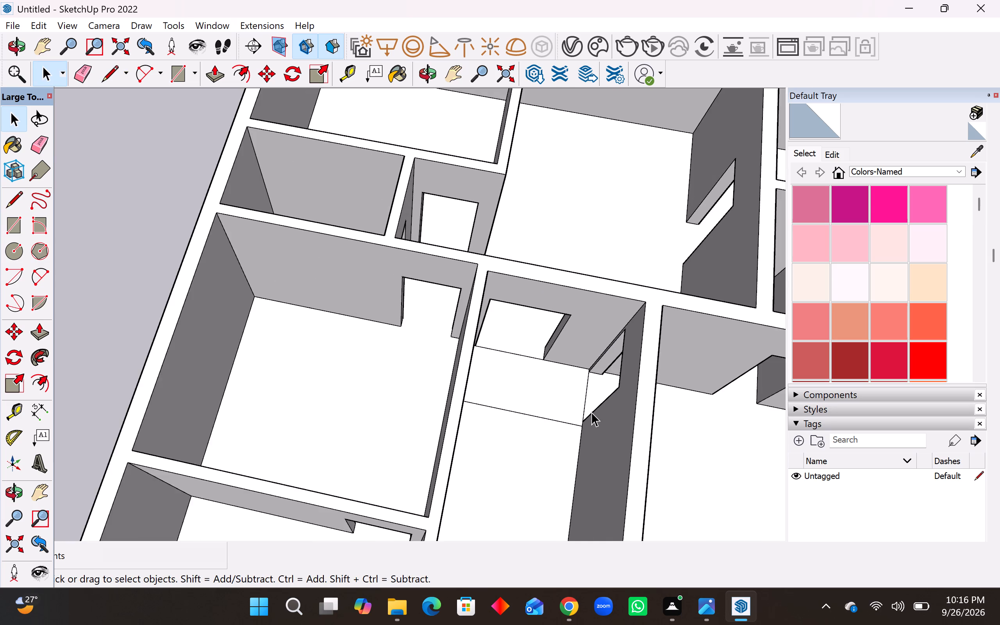
pyautogui.scroll(-5, 591, 412)
pyautogui.moveTo(591, 409); pyautogui.dragTo(444, 344, button='middle')
pyautogui.scroll(-9, 512, 340)
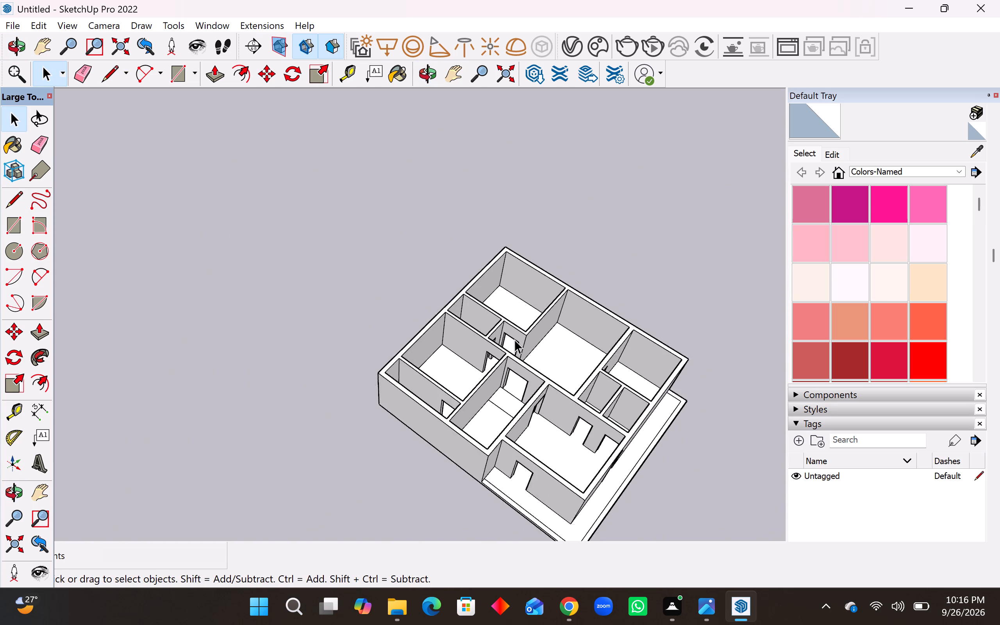
pyautogui.scroll(-2, 514, 339)
pyautogui.moveTo(551, 405); pyautogui.dragTo(553, 455, button='middle')
pyautogui.scroll(1, 550, 458)
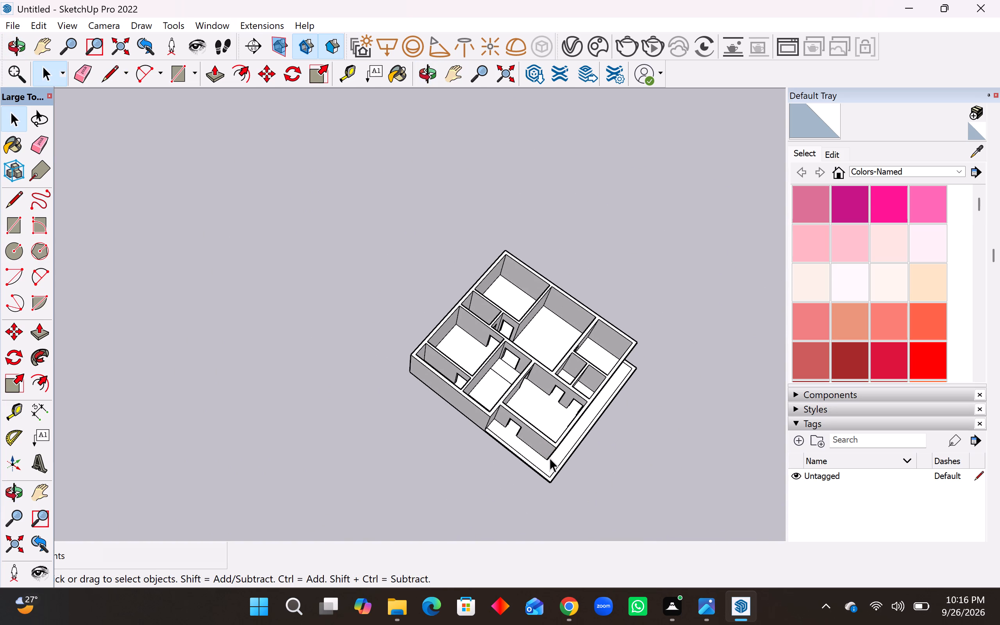
pyautogui.scroll(7, 550, 458)
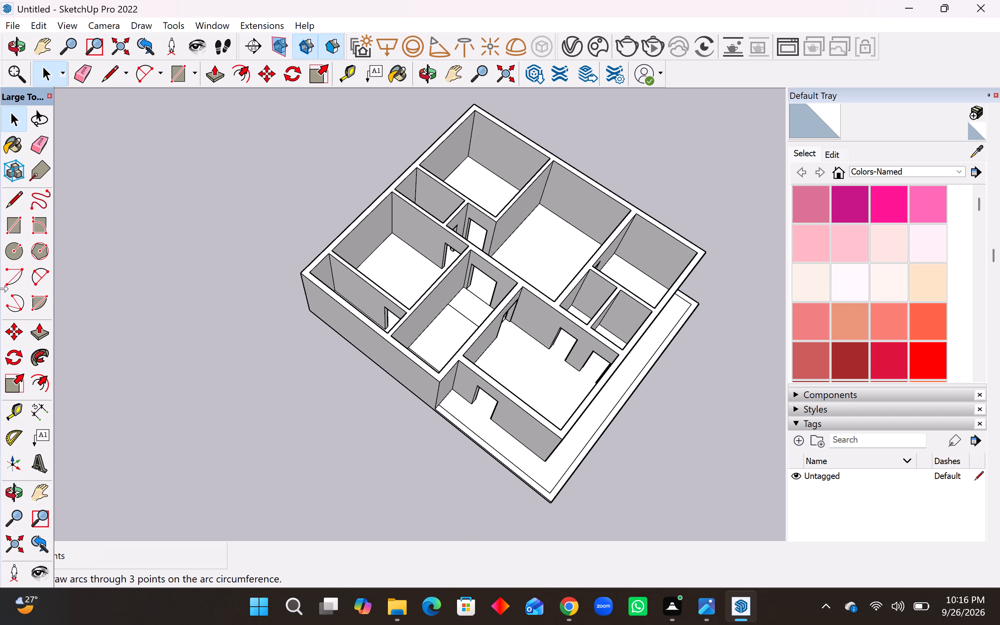
pyautogui.click(8, 205)
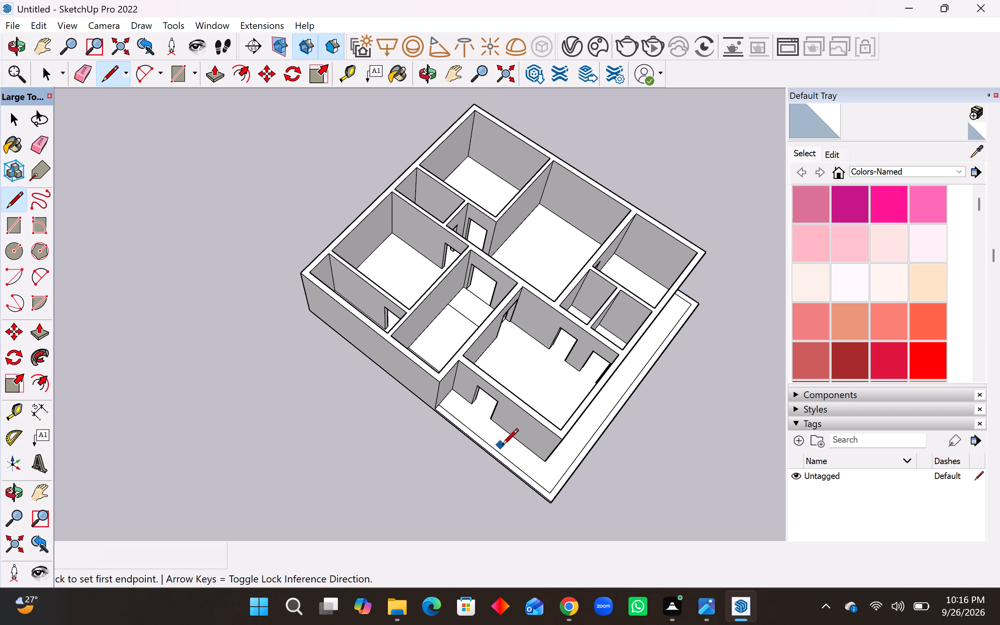
pyautogui.scroll(6, 502, 446)
pyautogui.click(447, 375)
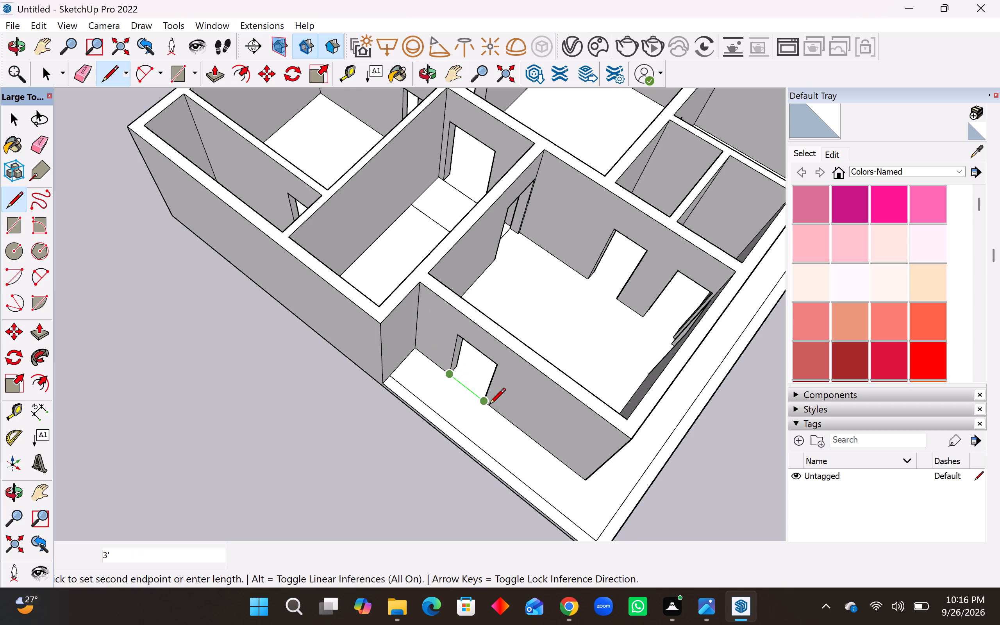
pyautogui.click(483, 401)
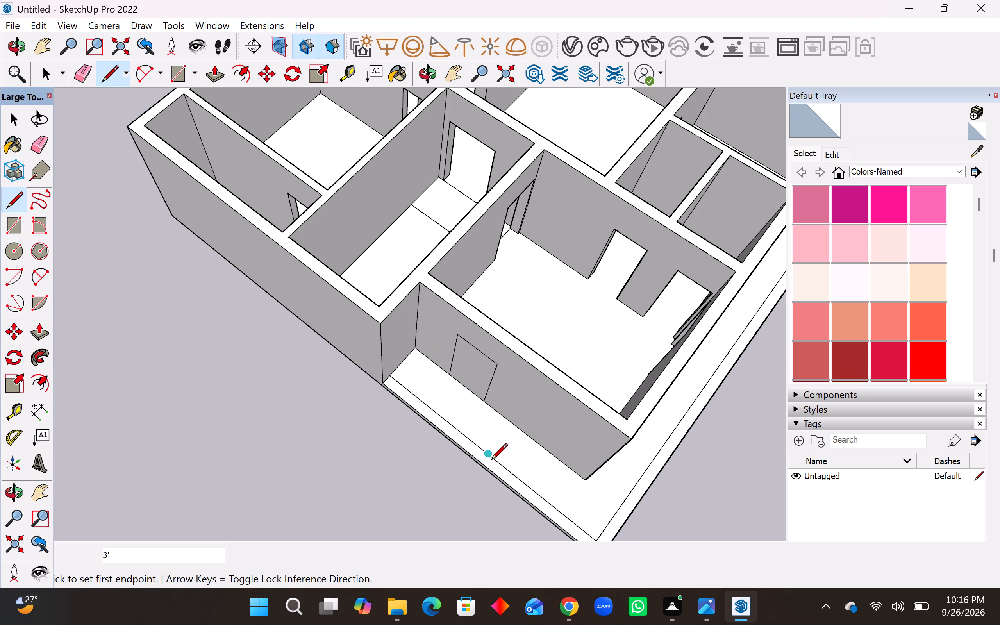
pyautogui.press('space')
pyautogui.click(475, 374)
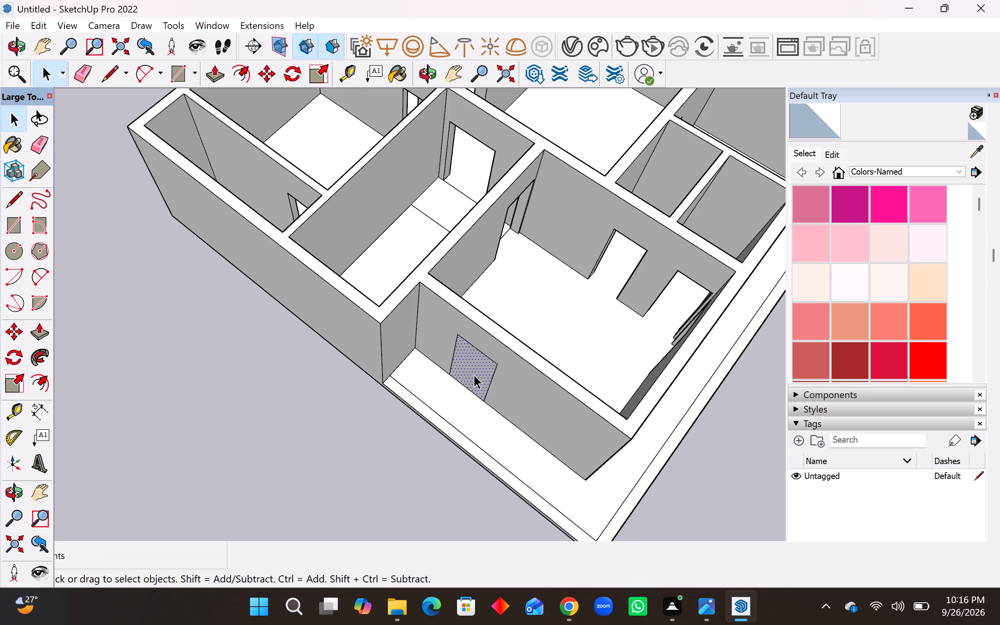
pyautogui.press('Delete')
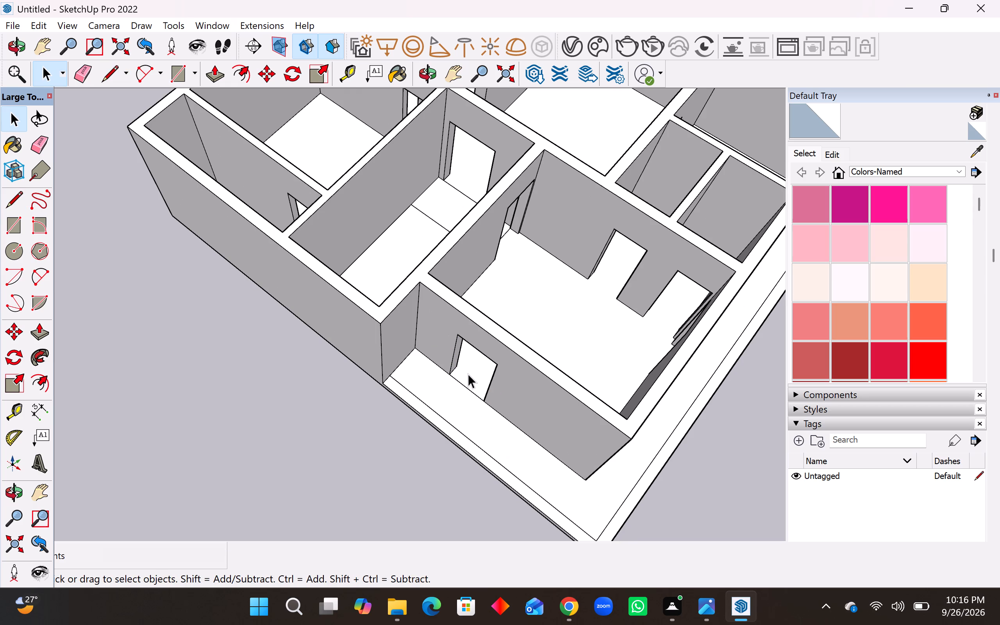
# Draw a 3' floor line across the corner room's doorway in the long outer wall facing the ledge, and delete the face filling it.
pyautogui.scroll(-4, 468, 374)
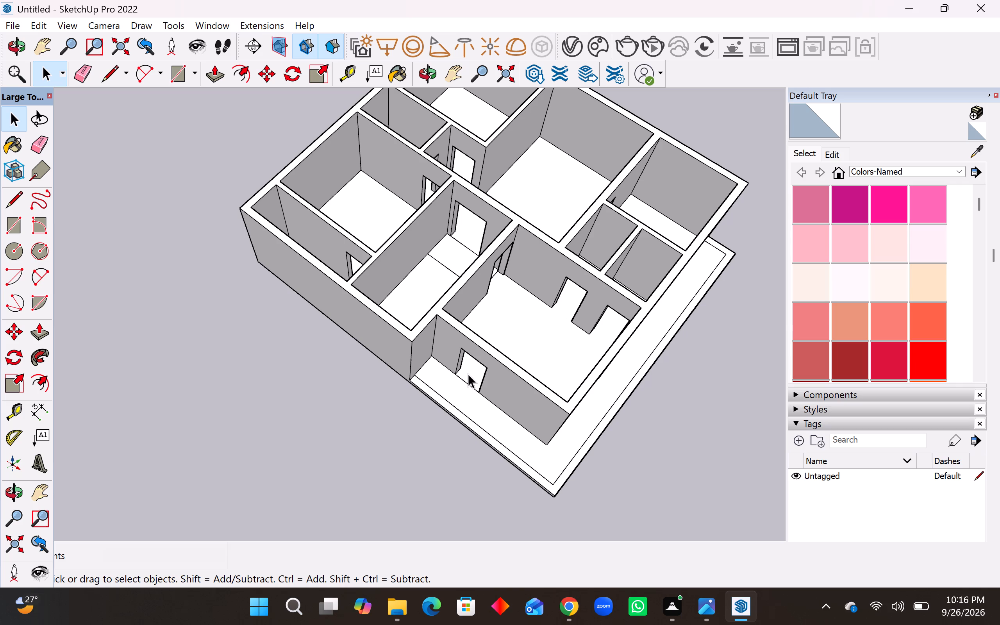
pyautogui.moveTo(579, 334); pyautogui.dragTo(505, 277, button='middle')
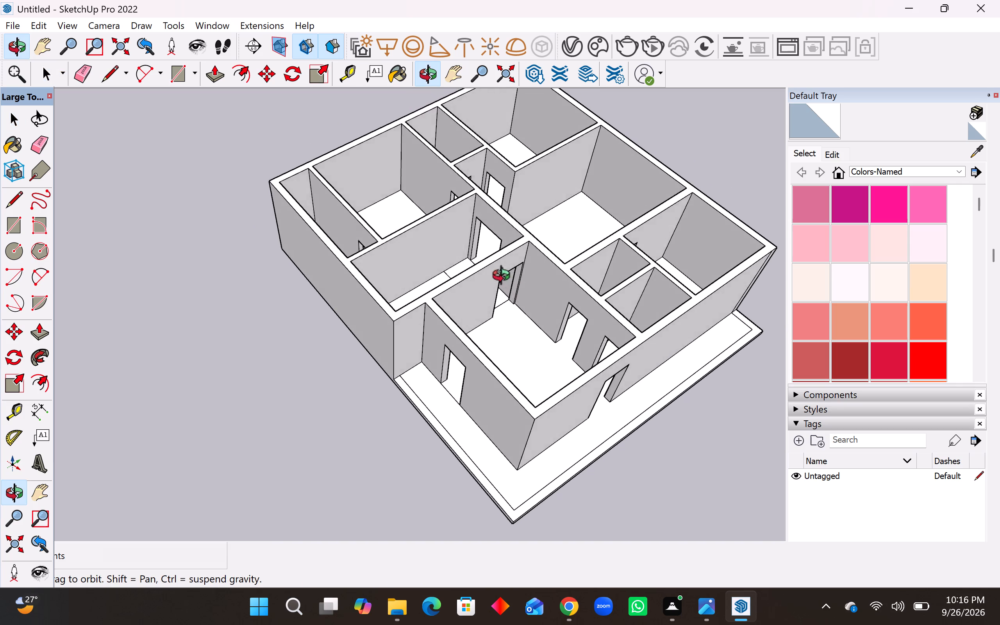
pyautogui.moveTo(505, 277); pyautogui.dragTo(431, 243, button='middle')
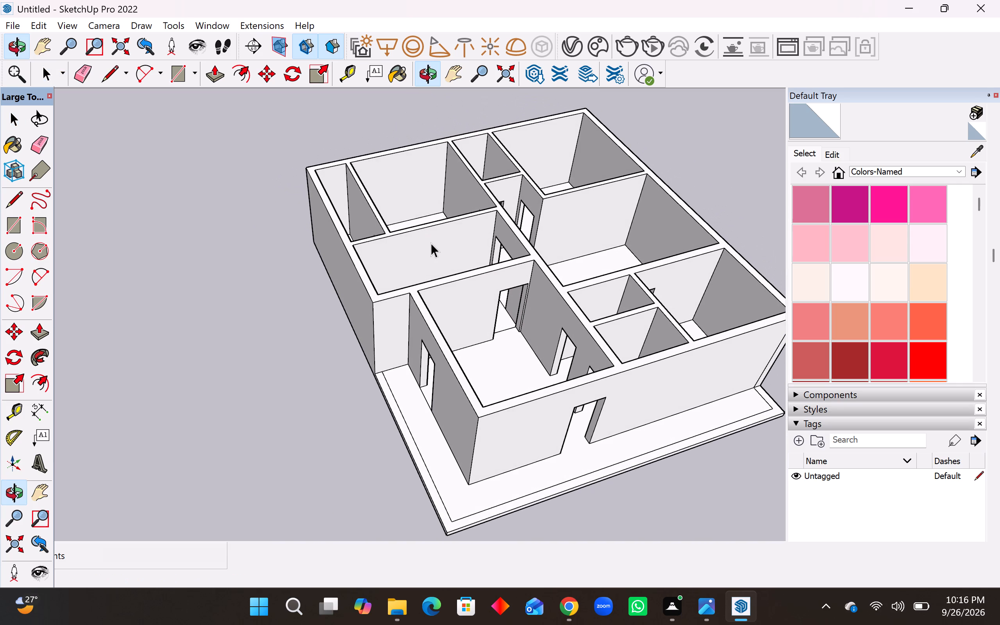
pyautogui.scroll(-2, 431, 243)
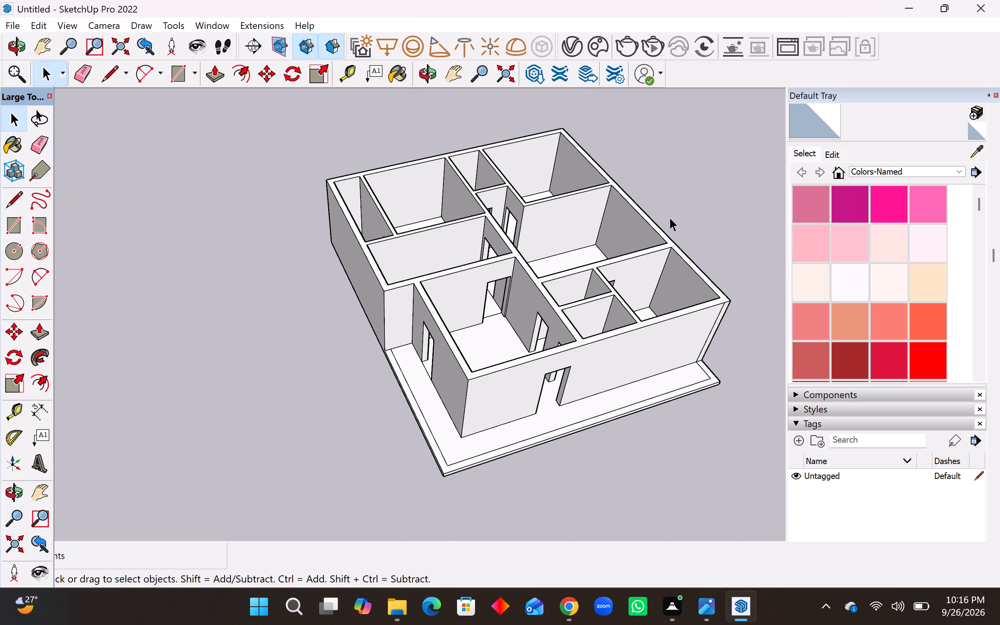
pyautogui.scroll(2, 670, 217)
pyautogui.scroll(1, 639, 232)
pyautogui.moveTo(526, 301); pyautogui.dragTo(430, 283, button='middle')
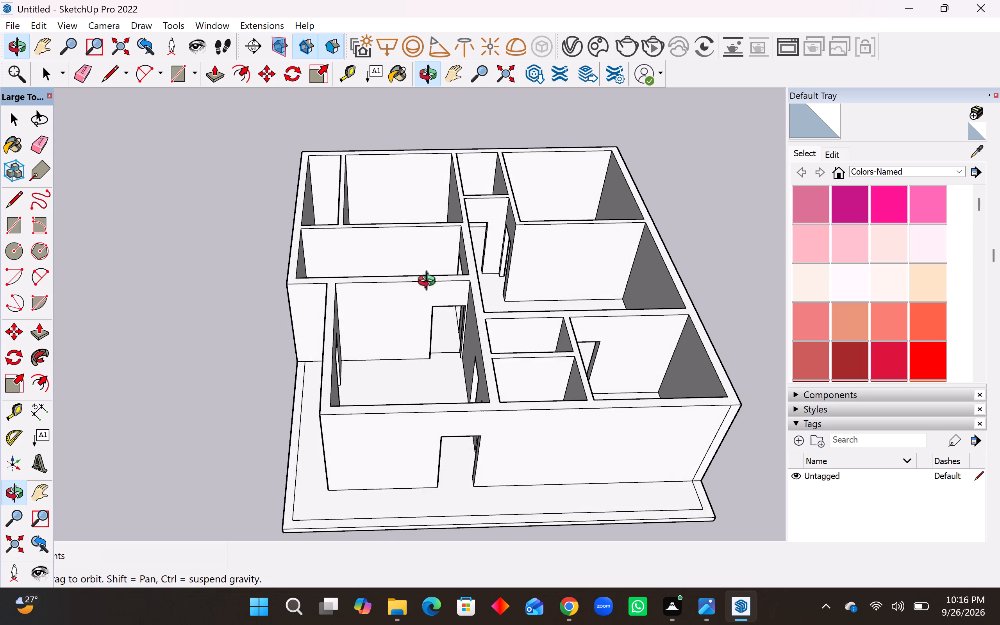
pyautogui.moveTo(430, 283); pyautogui.dragTo(427, 272, button='middle')
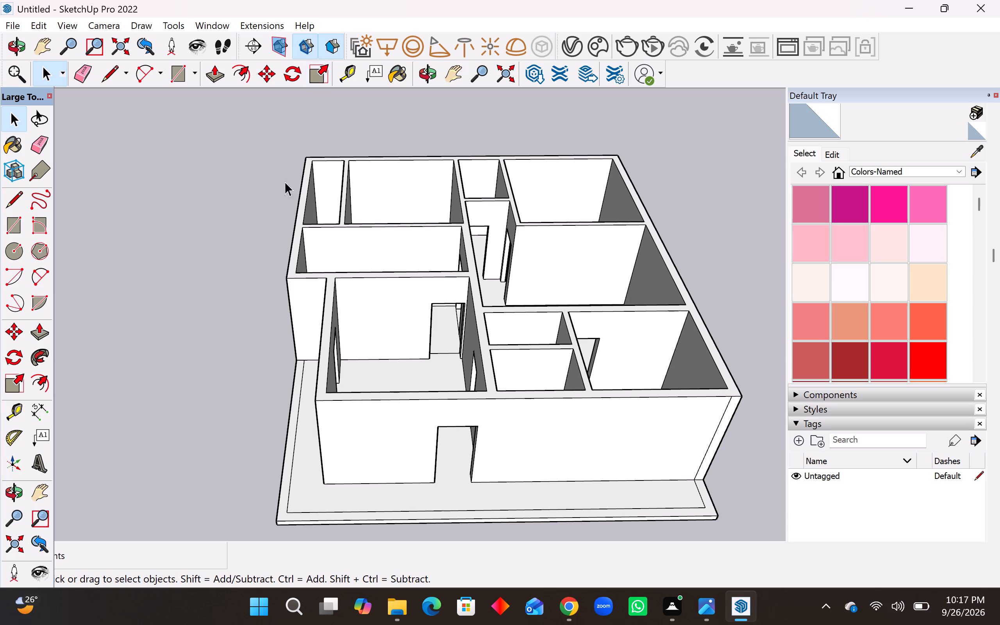
pyautogui.moveTo(423, 460); pyautogui.dragTo(425, 549, button='middle')
pyautogui.scroll(5, 471, 483)
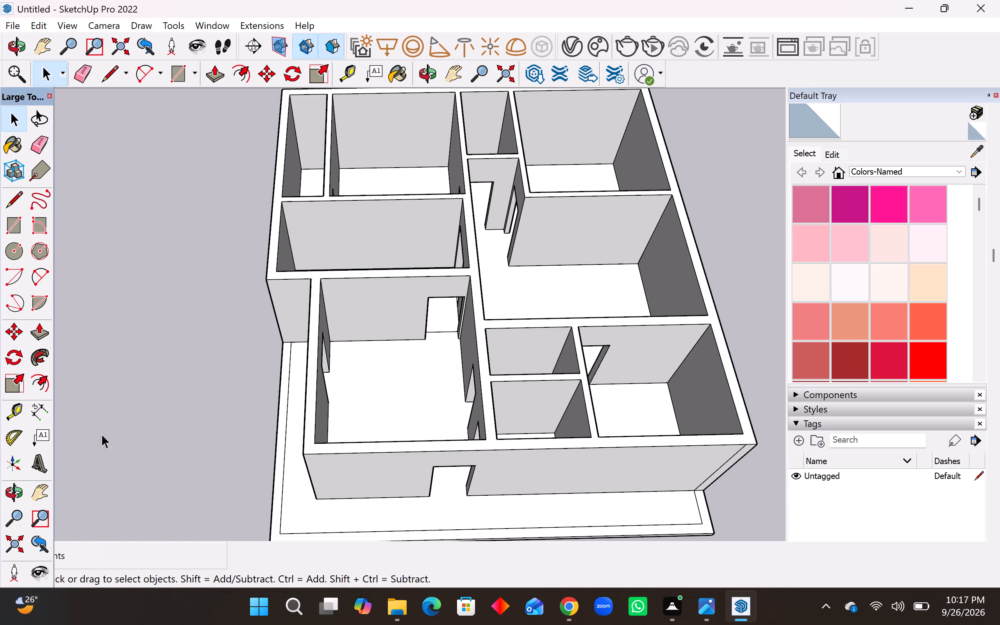
pyautogui.click(13, 205)
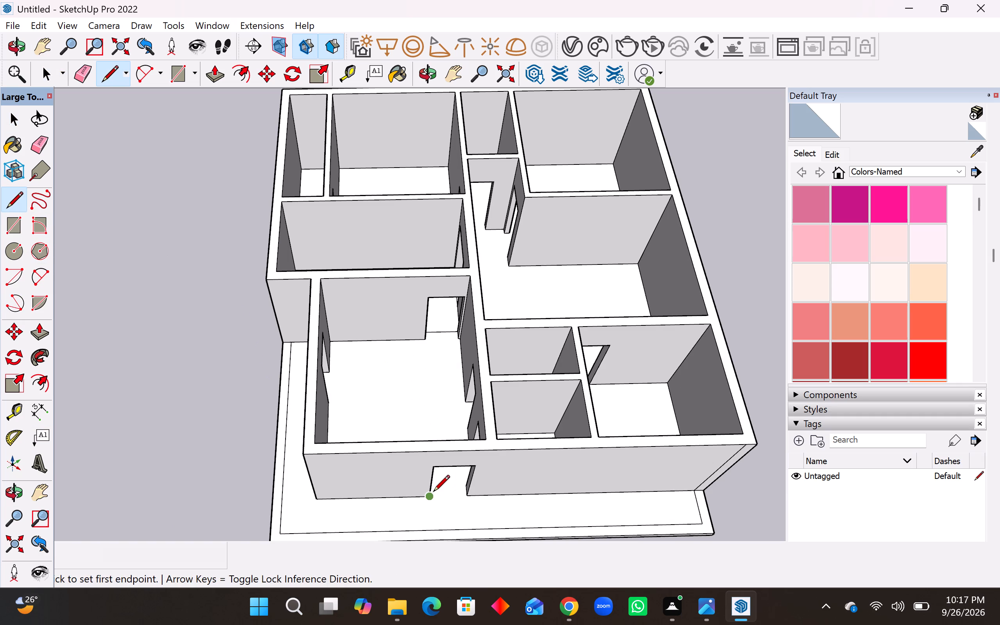
pyautogui.click(432, 496)
pyautogui.click(466, 497)
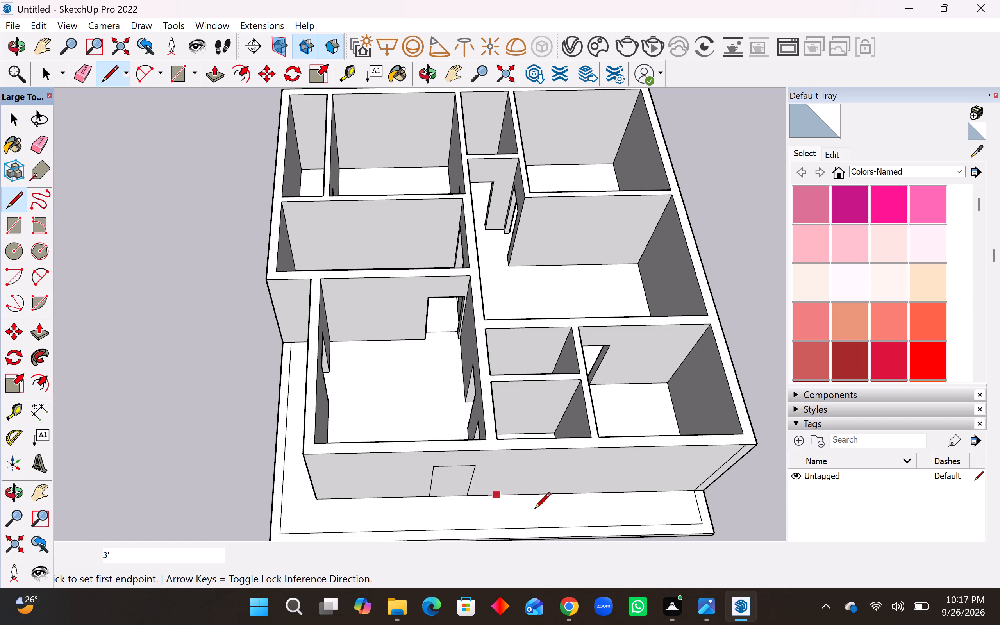
pyautogui.press('space')
pyautogui.click(446, 479)
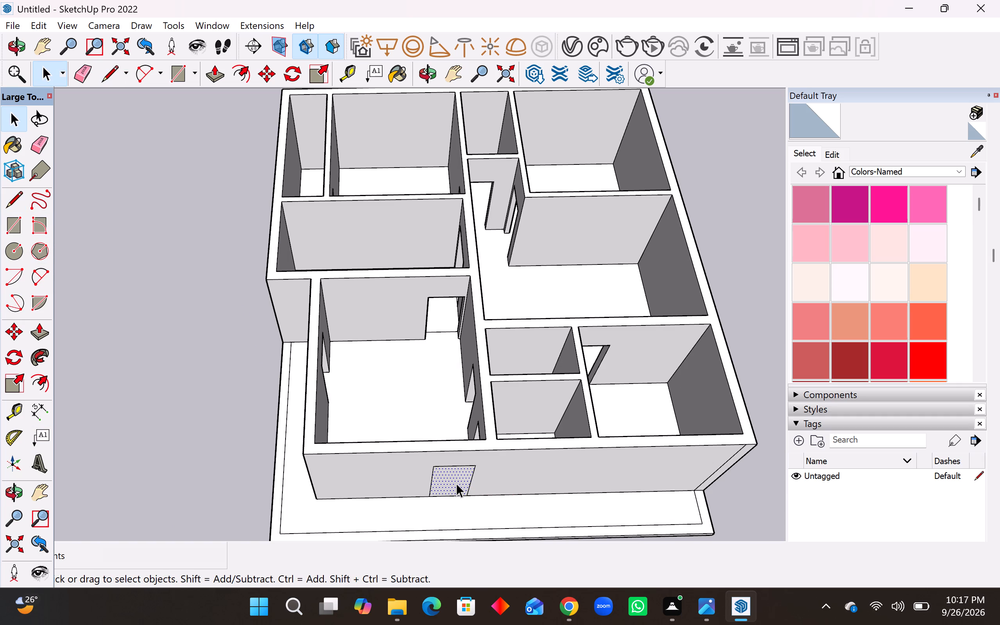
pyautogui.press('Delete')
# Paint the room floors with Marble Carrara Floor Tile from the Tile materials, leaving the long middle room unpainted.
pyautogui.moveTo(484, 466); pyautogui.dragTo(314, 448, button='middle')
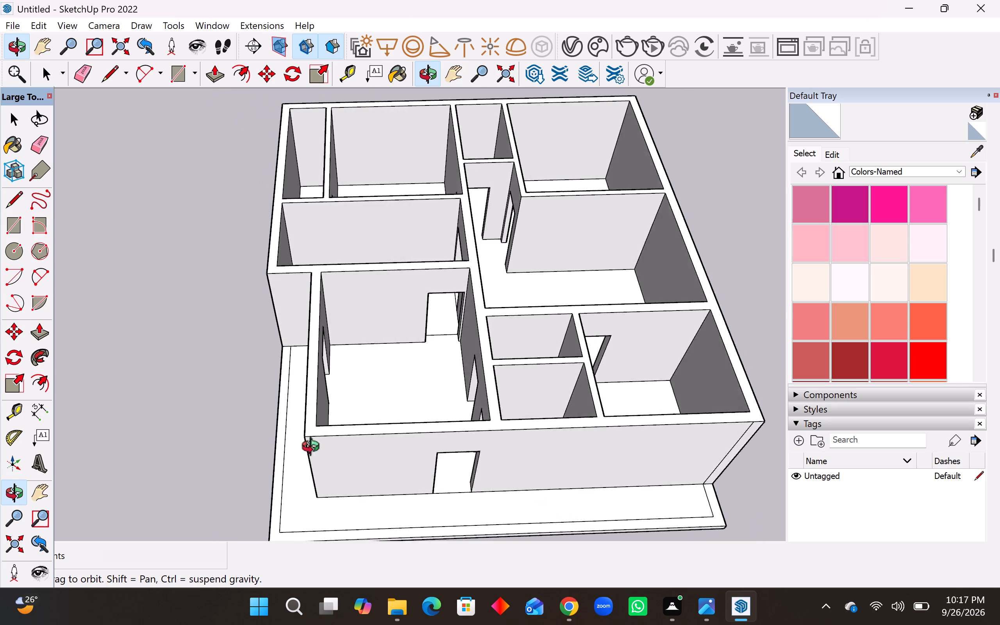
pyautogui.moveTo(314, 448); pyautogui.dragTo(371, 472, button='middle')
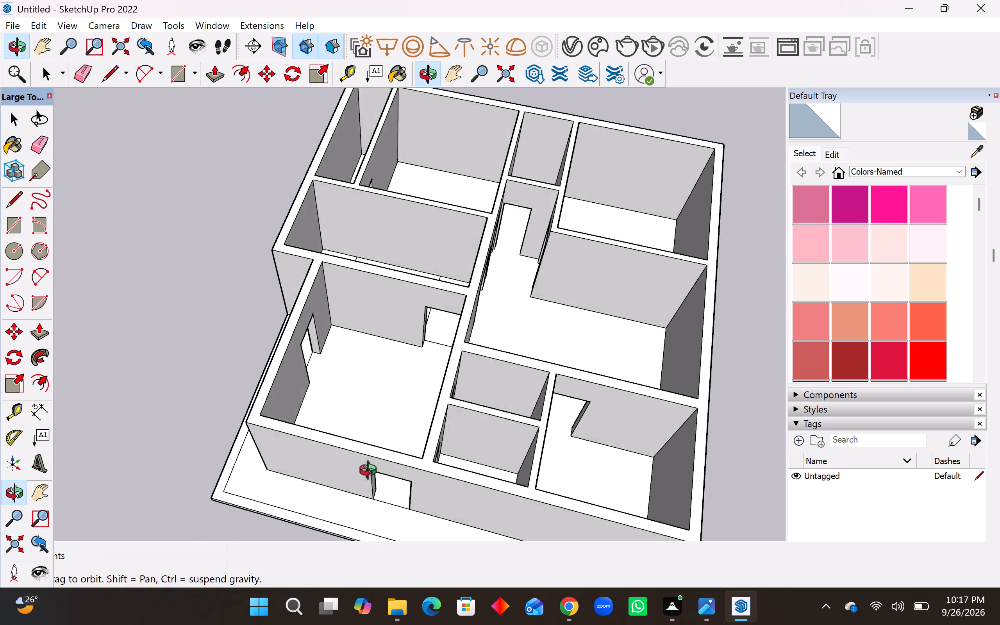
pyautogui.moveTo(371, 472); pyautogui.dragTo(619, 498, button='middle')
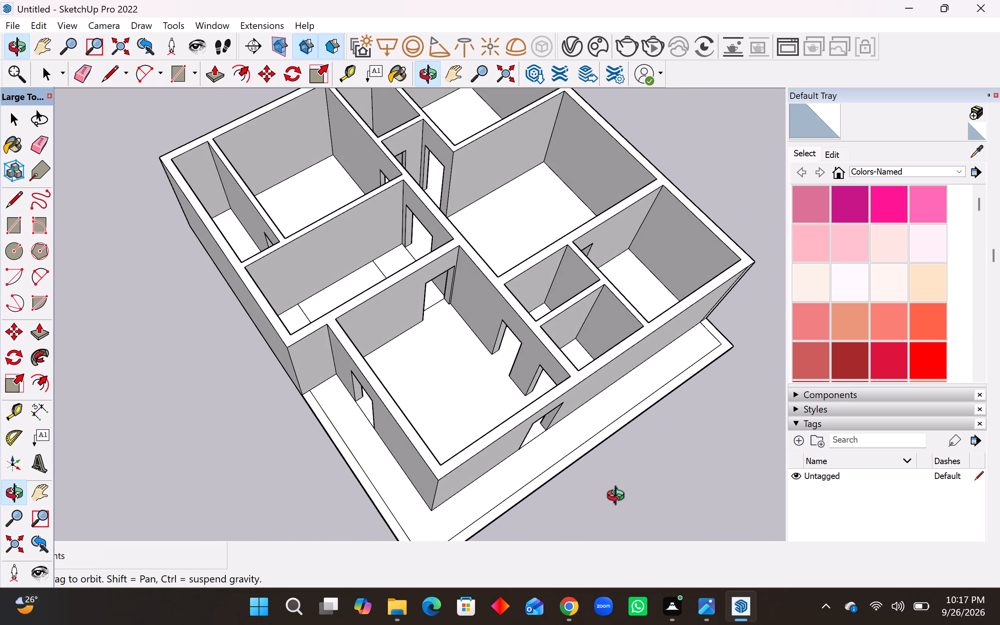
pyautogui.moveTo(619, 498); pyautogui.dragTo(612, 482, button='middle')
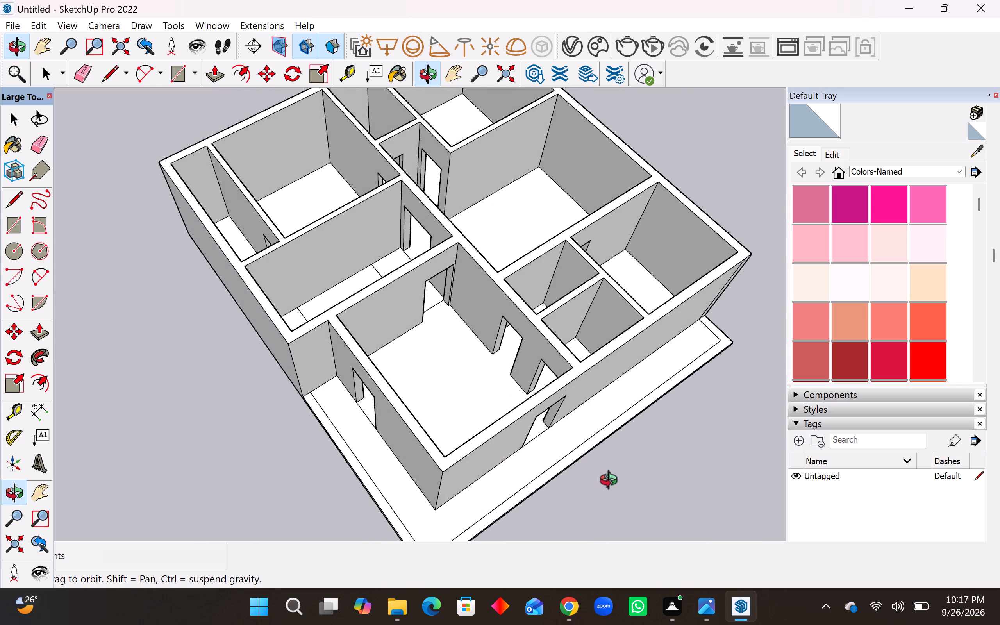
pyautogui.moveTo(612, 482); pyautogui.dragTo(469, 489, button='middle')
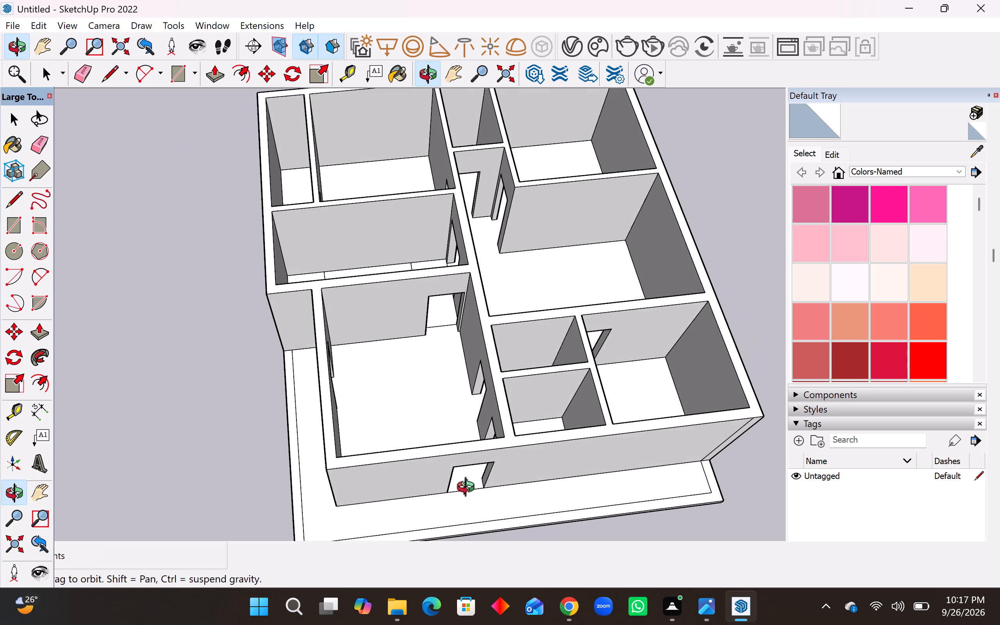
pyautogui.moveTo(469, 489); pyautogui.dragTo(466, 496, button='middle')
pyautogui.press('space')
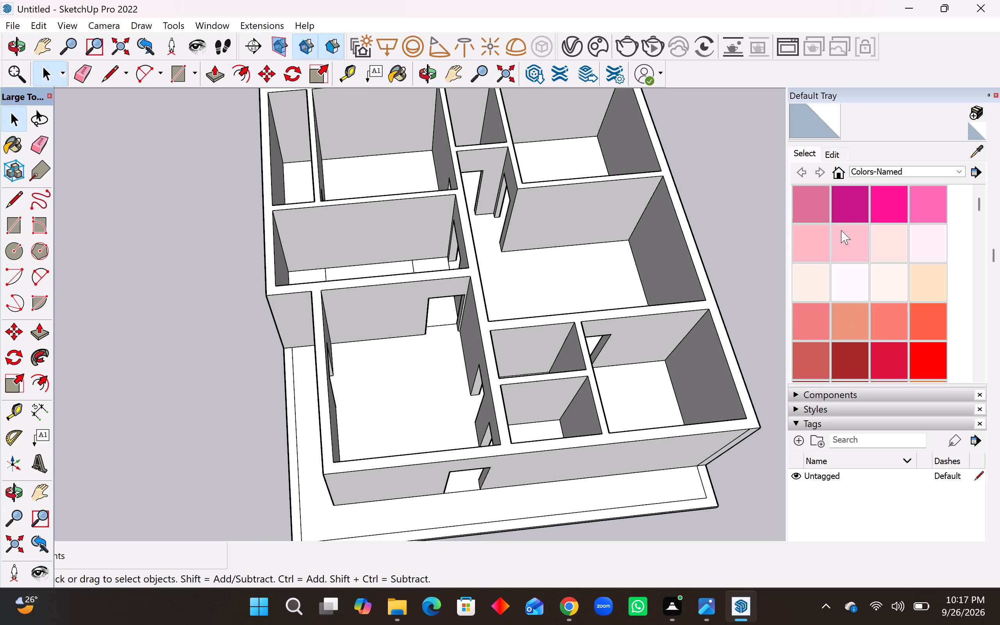
pyautogui.click(921, 167)
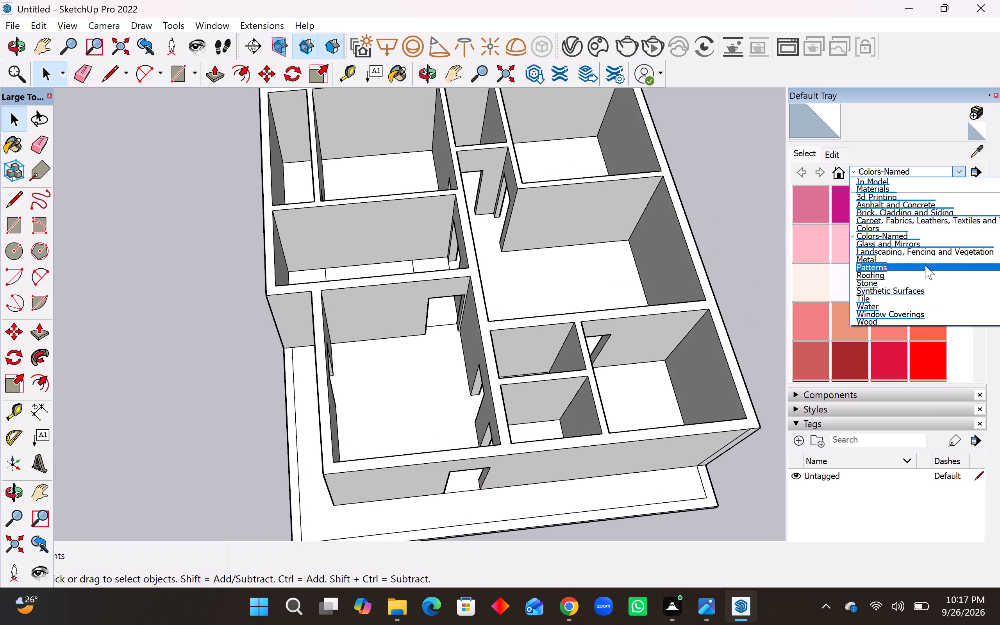
pyautogui.click(923, 300)
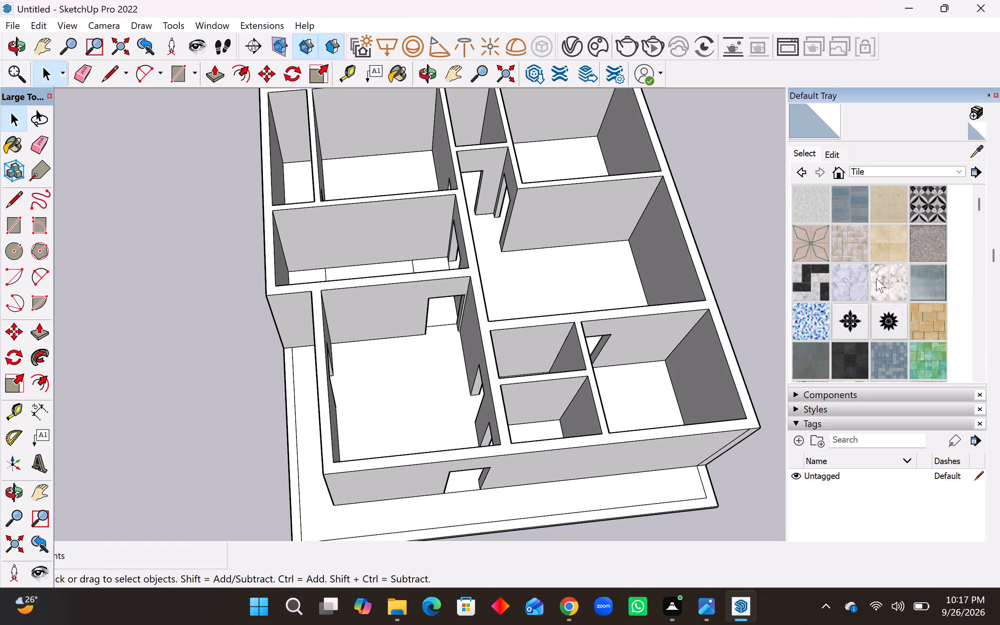
pyautogui.click(859, 280)
pyautogui.click(583, 278)
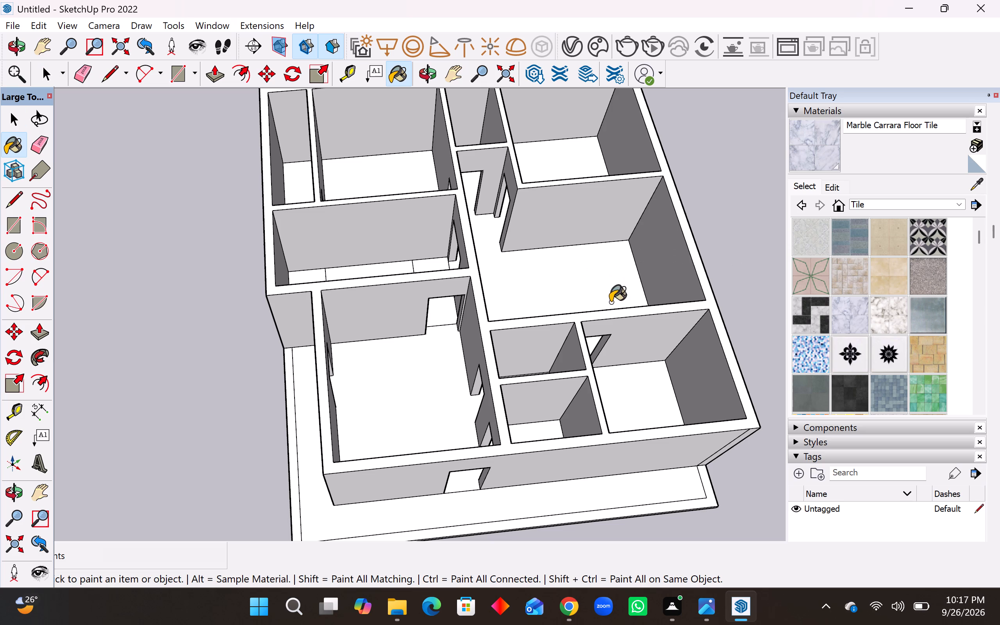
pyautogui.moveTo(524, 357); pyautogui.dragTo(509, 450, button='middle')
pyautogui.click(506, 405)
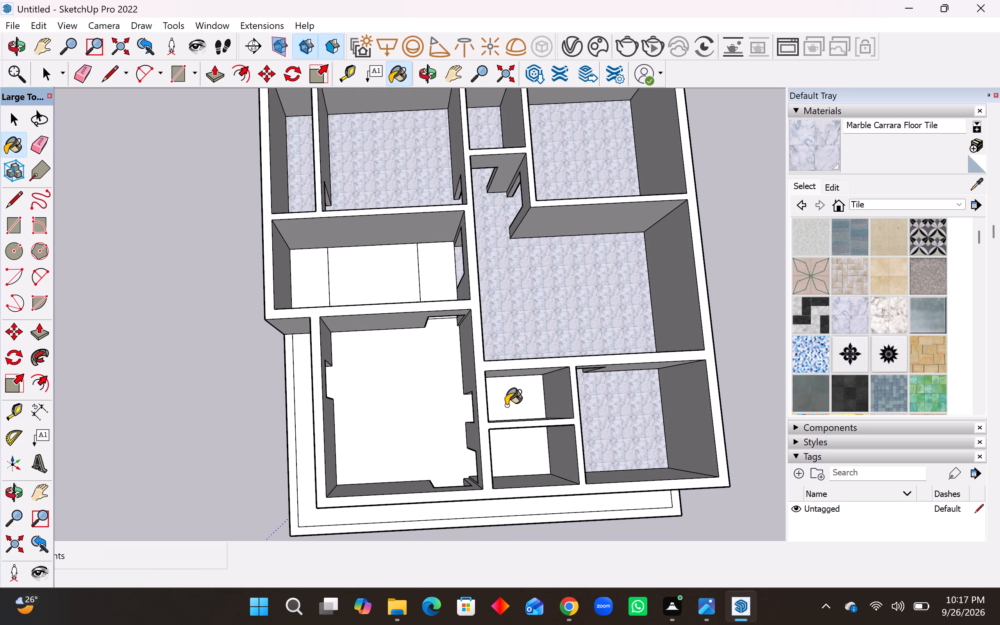
# Set the Marble Carrara Floor Tile texture size to 6' × 6'.
pyautogui.click(834, 186)
pyautogui.moveTo(833, 360); pyautogui.dragTo(806, 361)
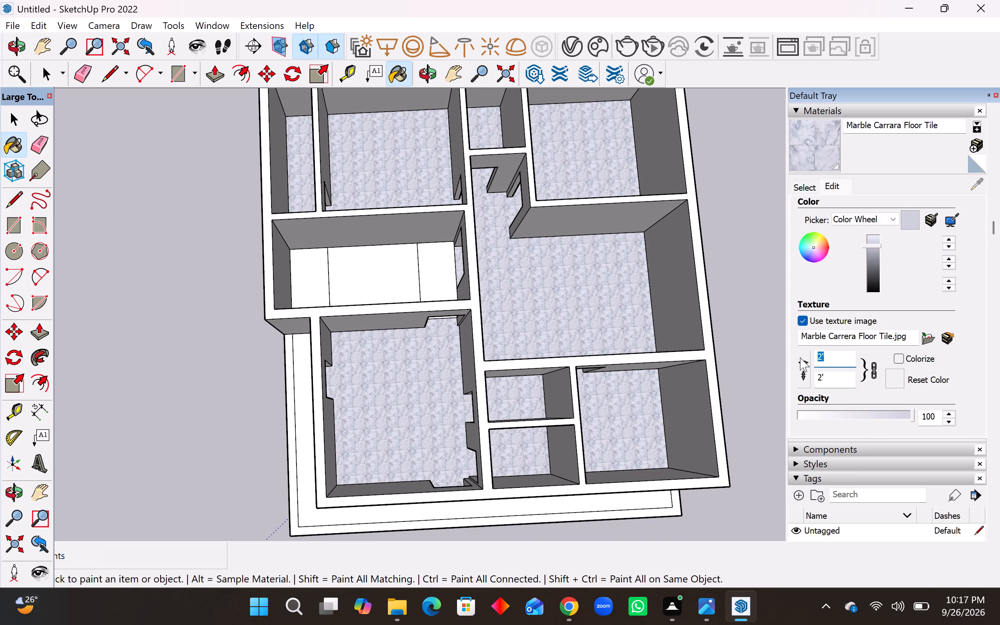
pyautogui.write("6'")
pyautogui.press('Return')
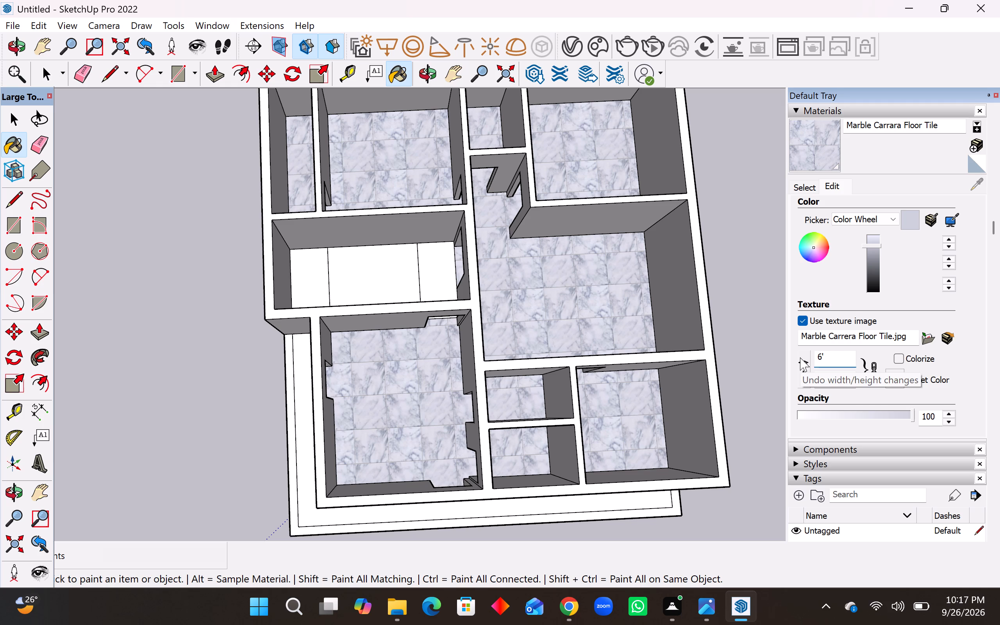
pyautogui.press('space')
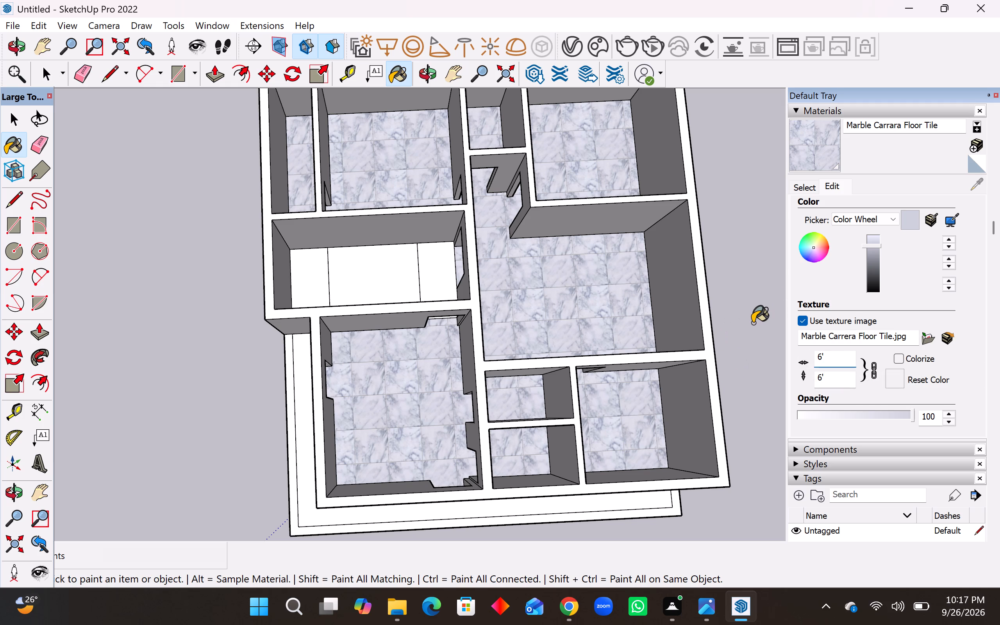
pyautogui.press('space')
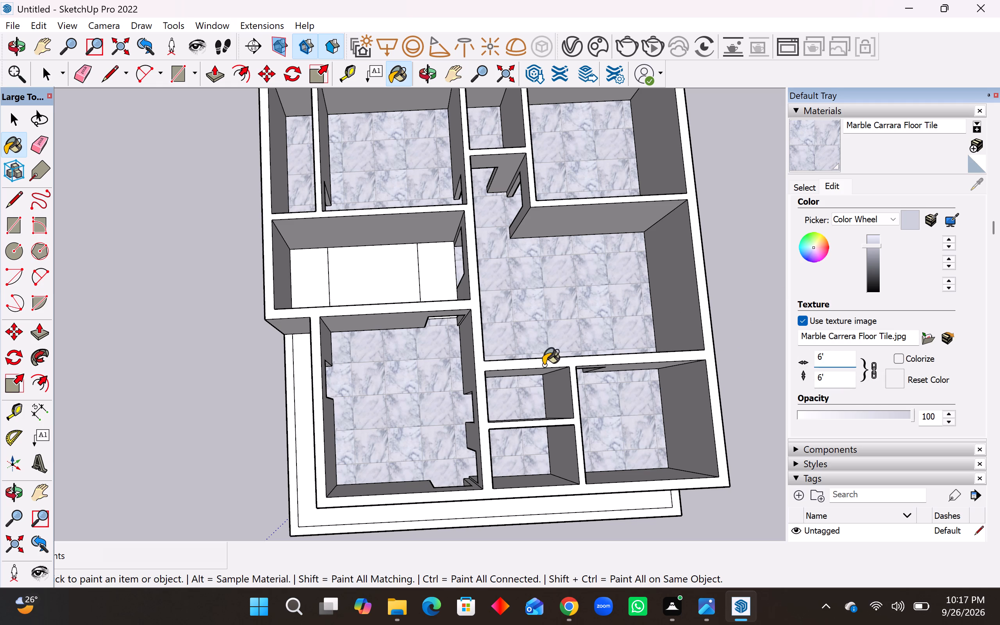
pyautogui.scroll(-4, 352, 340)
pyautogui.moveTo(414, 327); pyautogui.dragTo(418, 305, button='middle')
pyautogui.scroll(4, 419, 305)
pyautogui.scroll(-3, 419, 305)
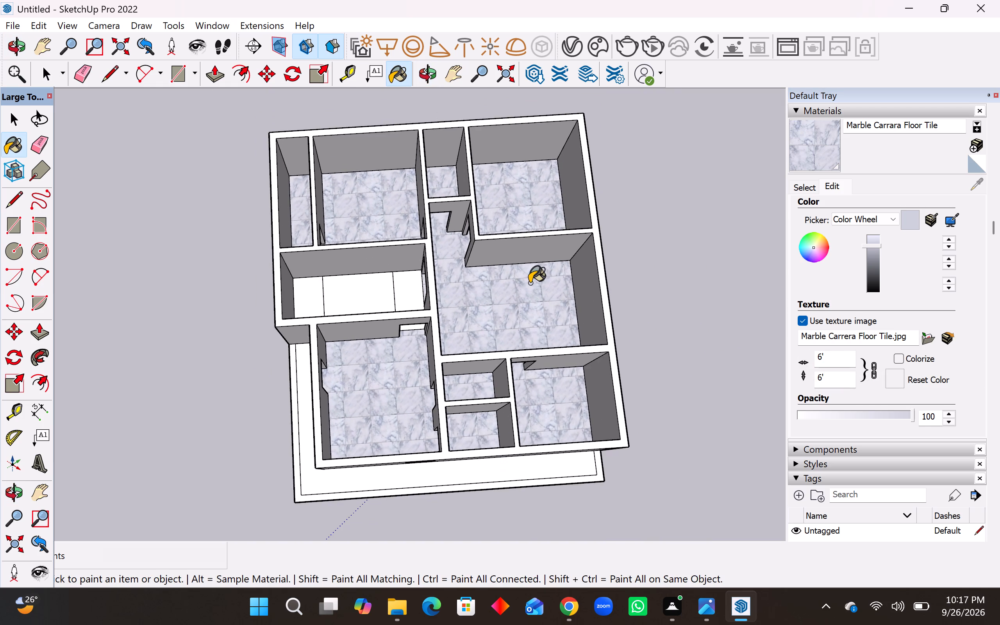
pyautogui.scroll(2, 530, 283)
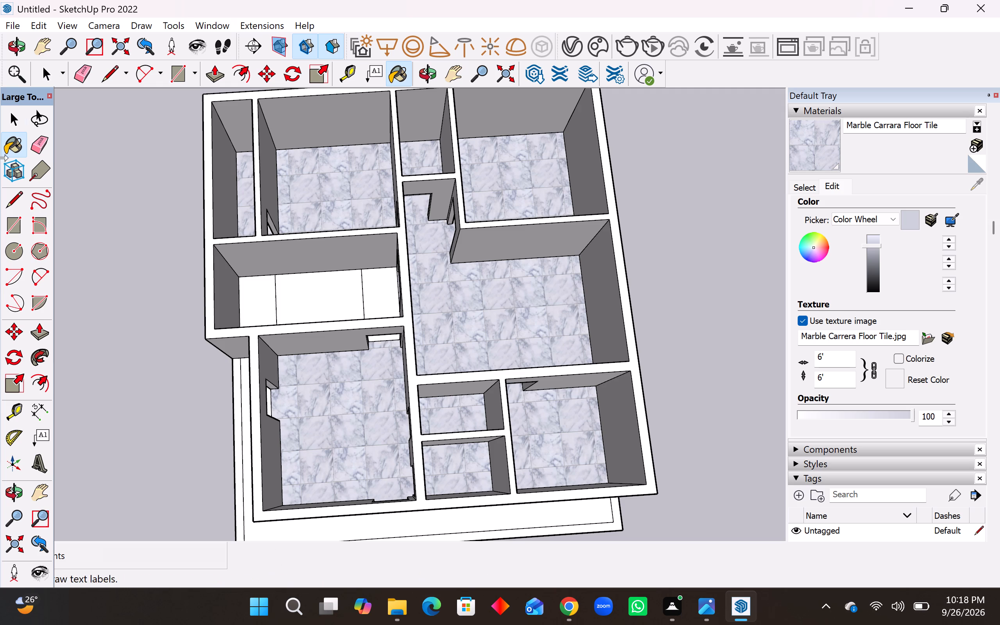
# Begin saving the model as a new file in the Downloads folder, entering the name file 42 sketchup.
pyautogui.click(15, 21)
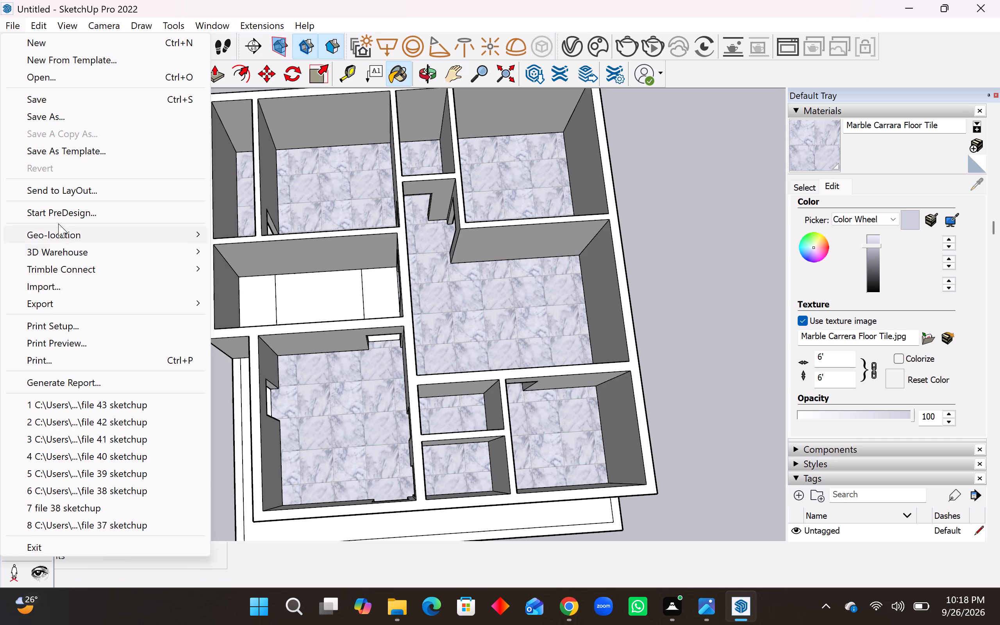
pyautogui.click(76, 117)
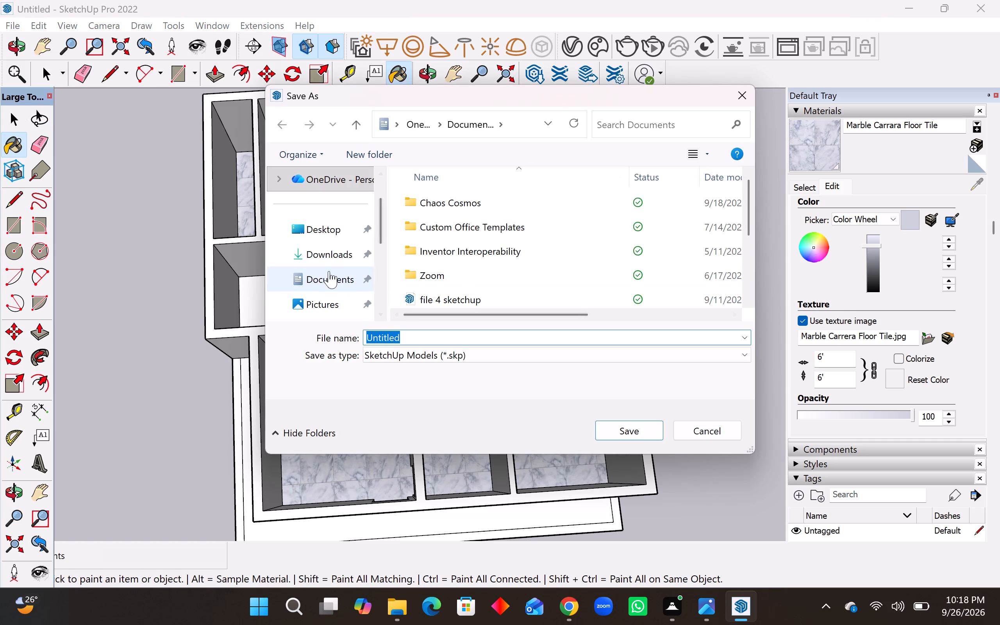
pyautogui.click(330, 255)
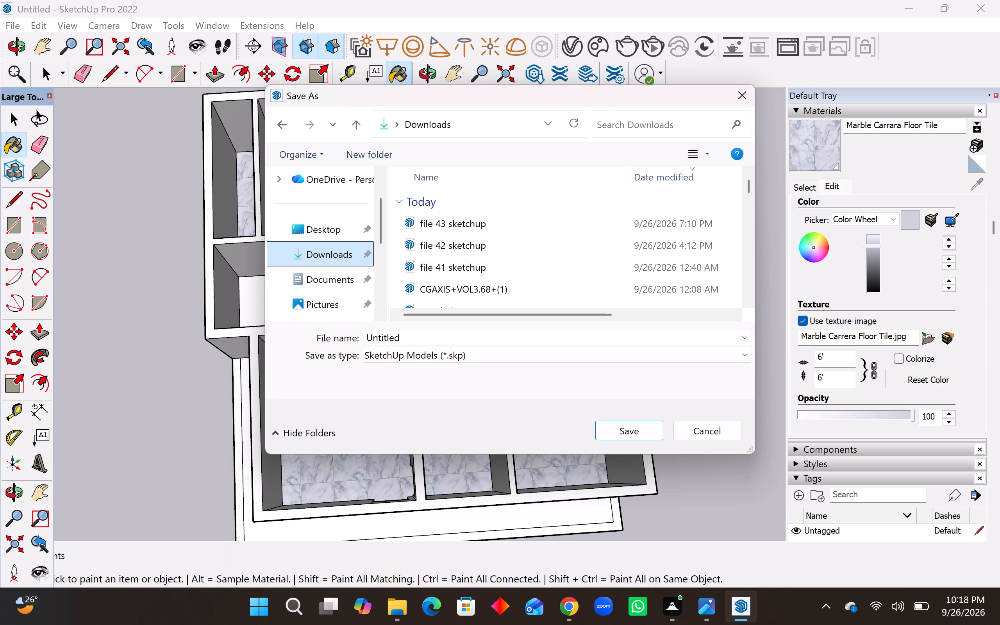
pyautogui.moveTo(407, 338); pyautogui.dragTo(370, 334)
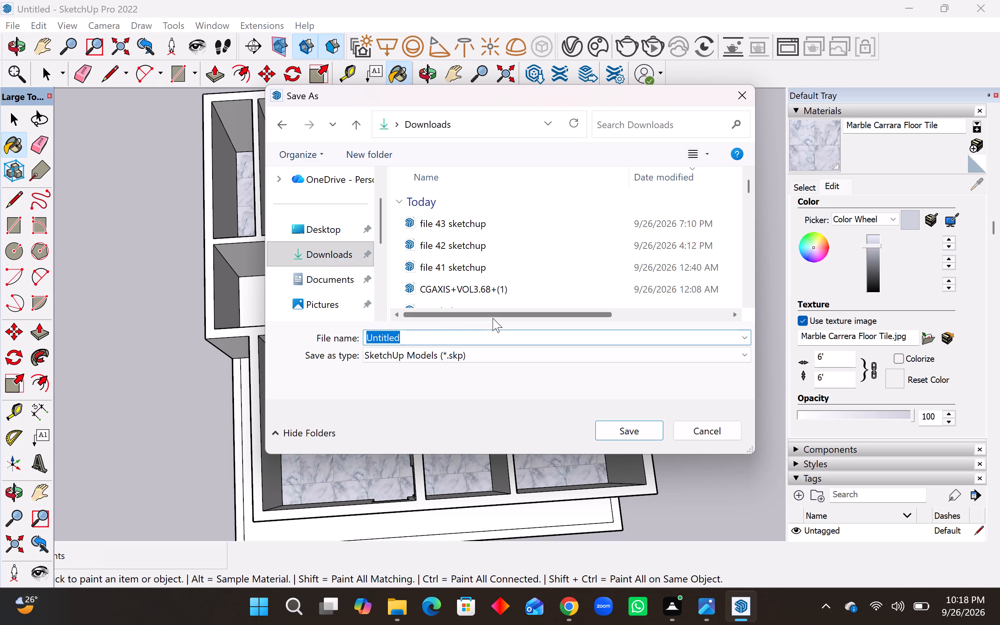
pyautogui.write('file 42')
pyautogui.press('space')
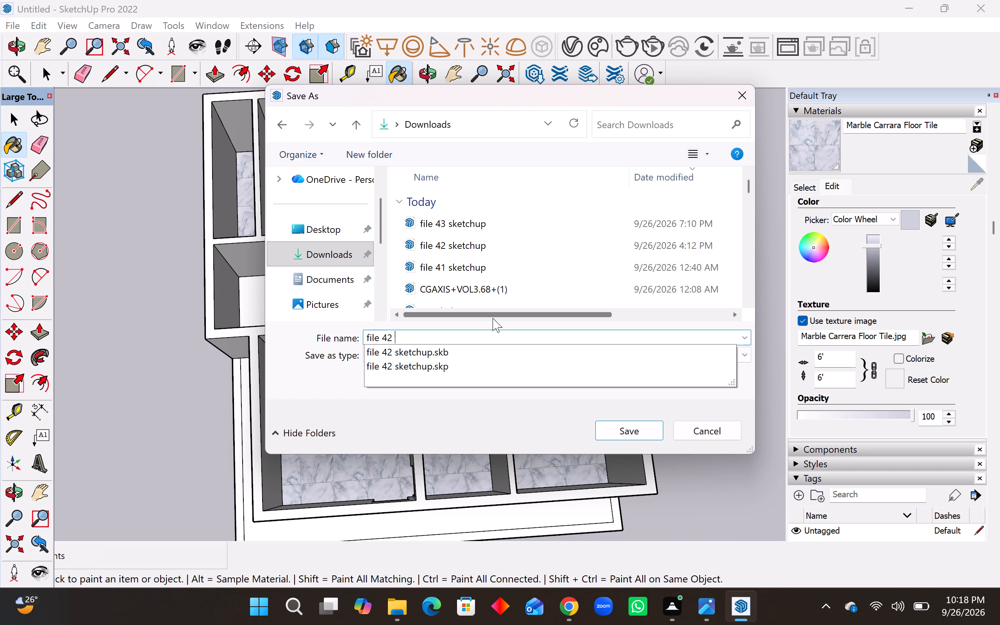
pyautogui.write('sketchup')
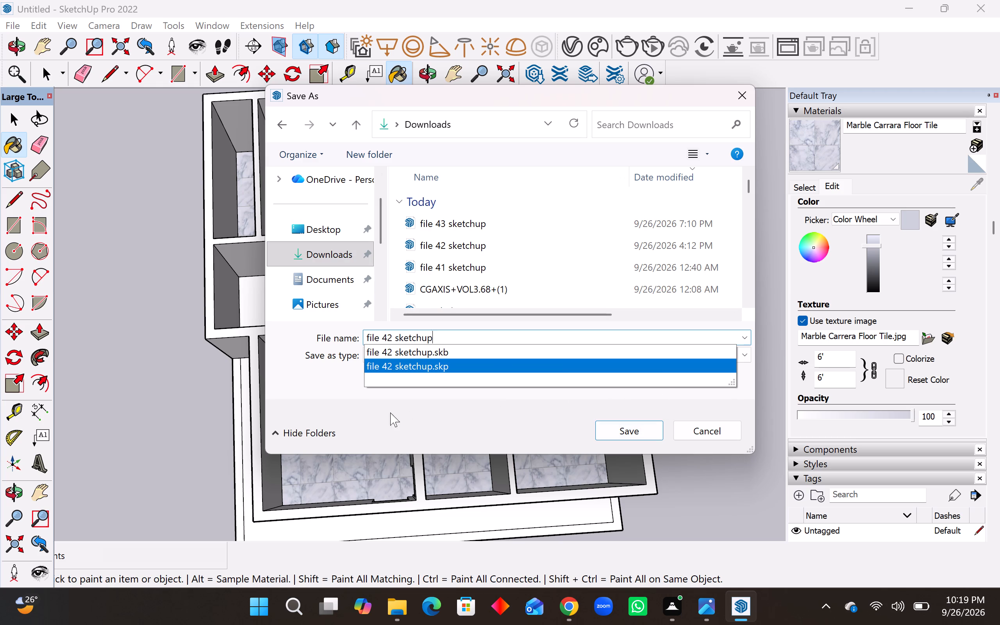
# Switch to File Explorer and delete the existing file 42 sketchup model and file 42 sketchup.skb from Downloads.
pyautogui.click(391, 610)
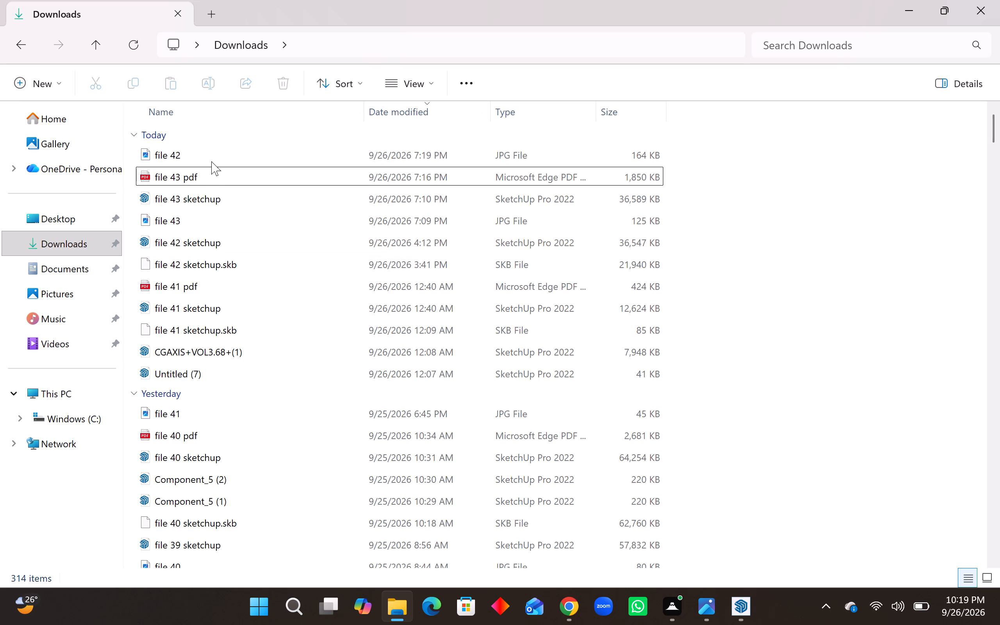
pyautogui.click(696, 606)
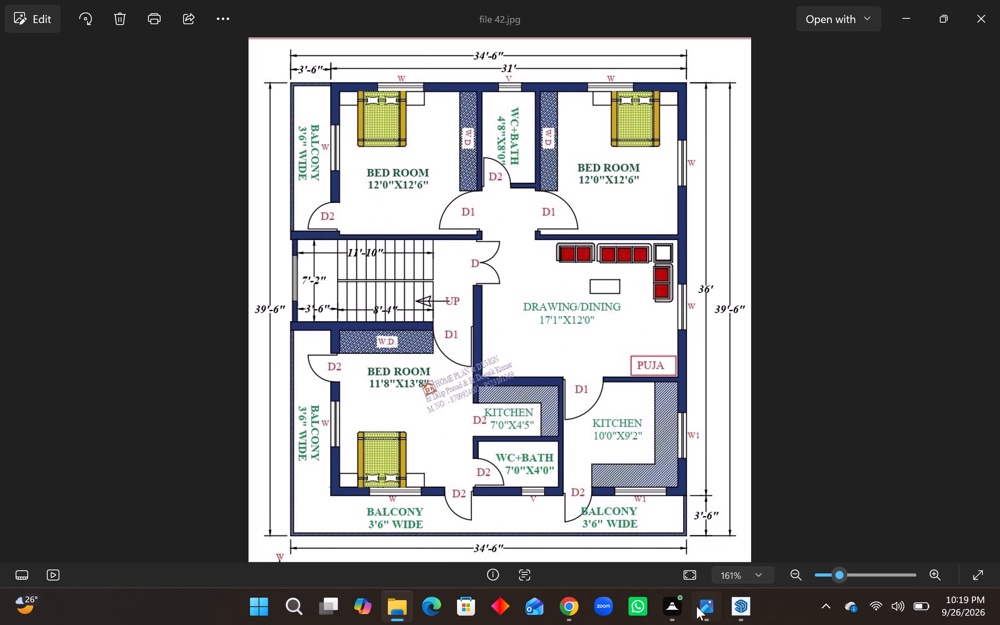
pyautogui.click(899, 13)
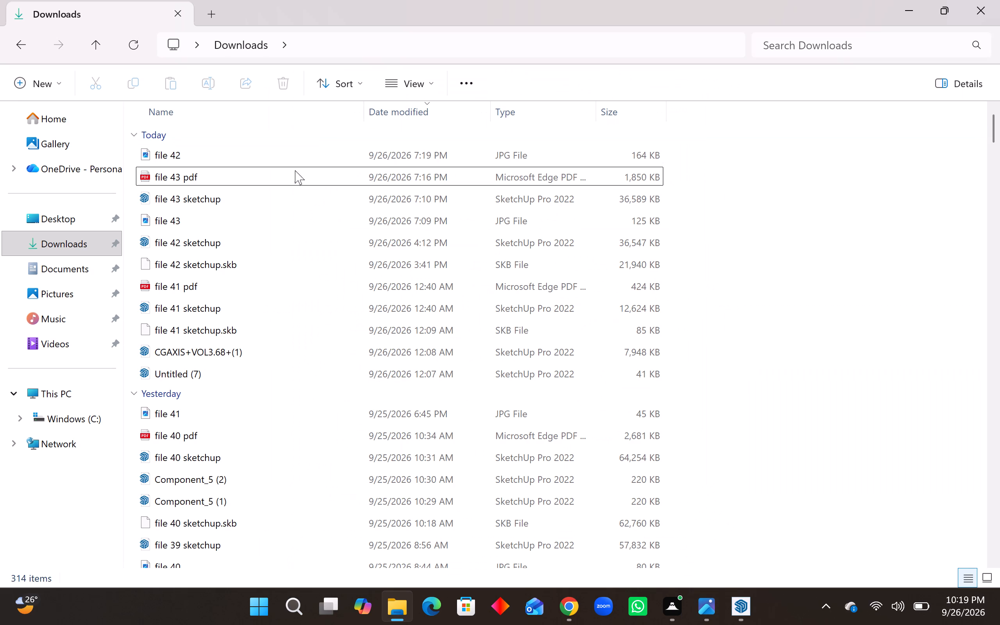
pyautogui.click(256, 241)
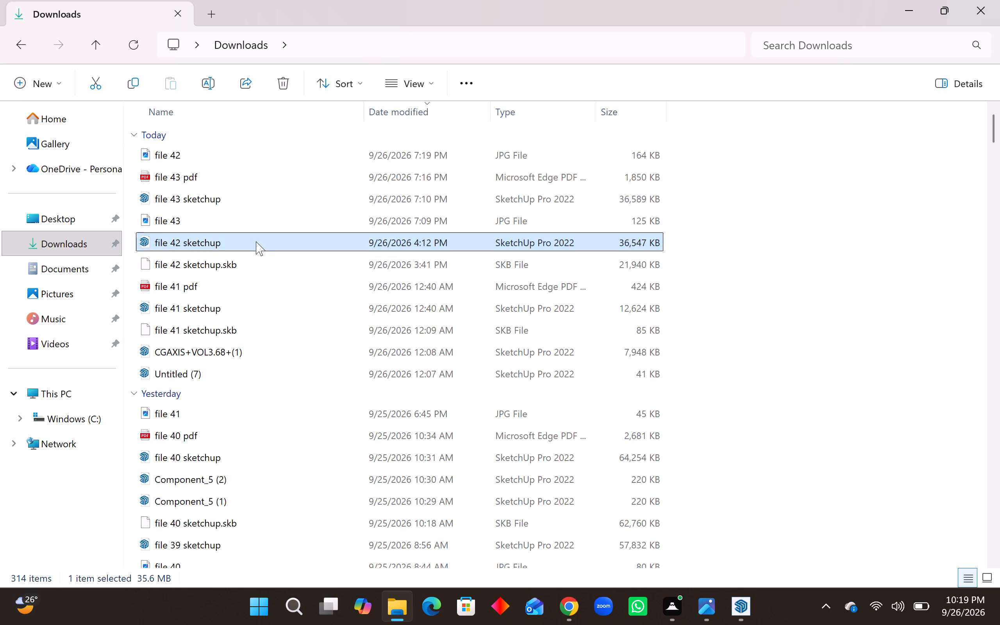
pyautogui.press('Delete')
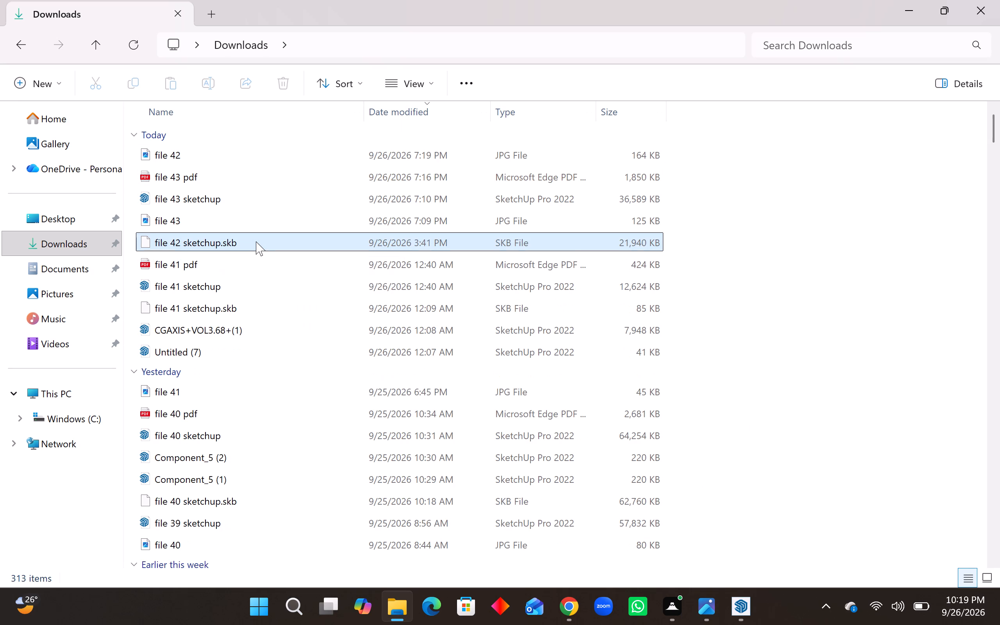
pyautogui.click(252, 243)
pyautogui.press('Delete')
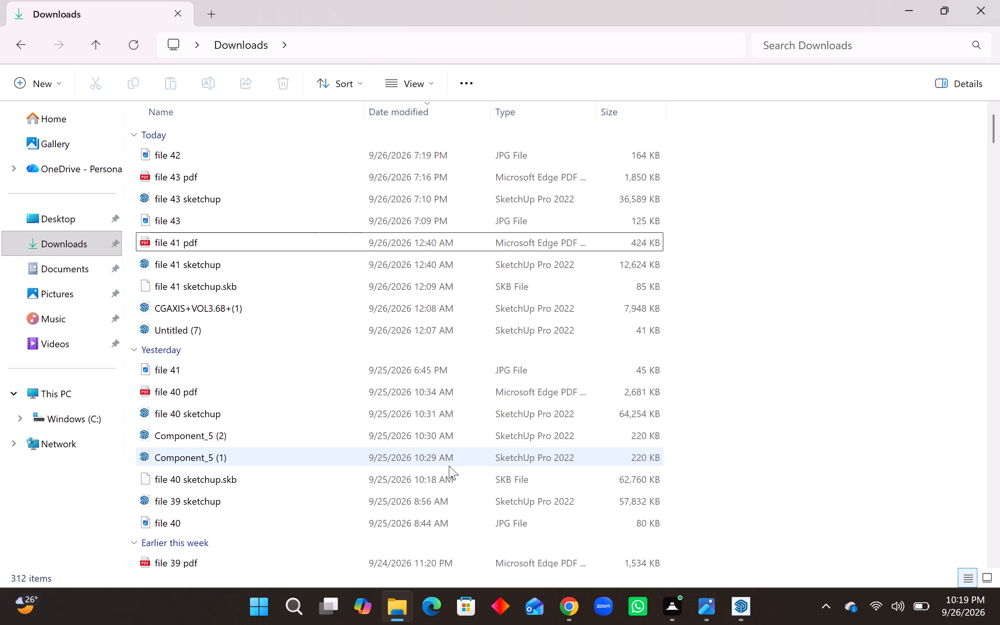
# Return to SketchUp and complete saving the model as file 42 sketchup in Downloads.
pyautogui.click(745, 602)
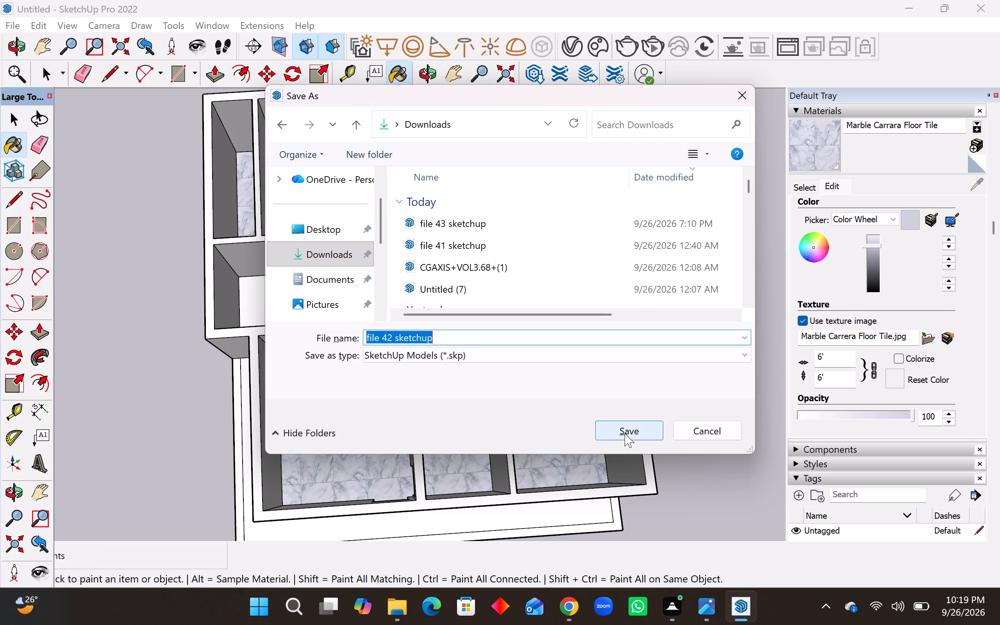
pyautogui.click(625, 433)
# Paint the long middle room's three floor sections and the outer L-shaped balcony floor with Stone Vein Gray from the Stone materials.
pyautogui.moveTo(610, 421); pyautogui.dragTo(596, 364, button='middle')
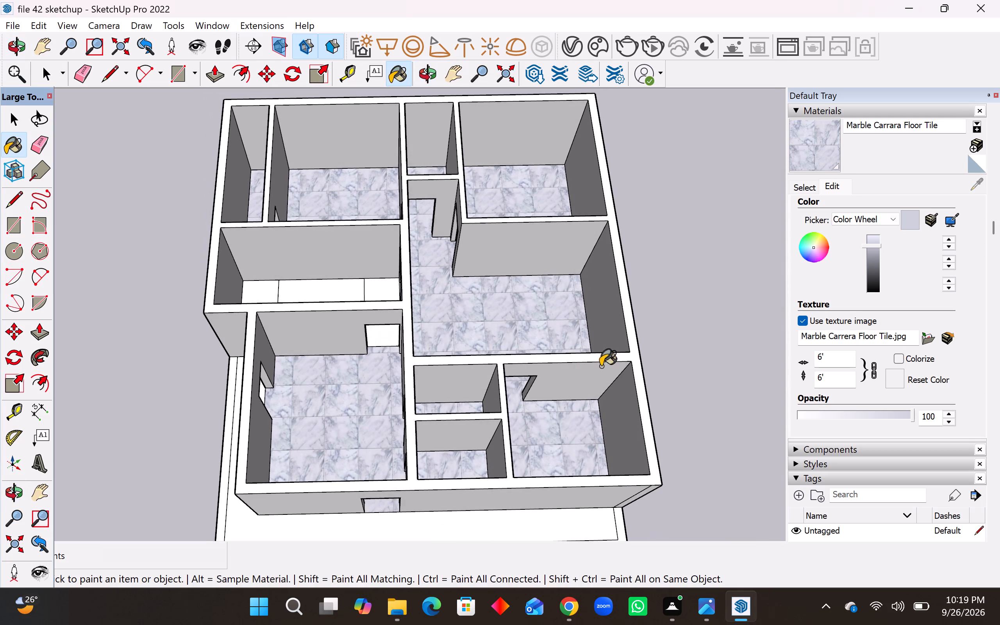
pyautogui.scroll(-3, 651, 386)
pyautogui.scroll(9, 650, 393)
pyautogui.moveTo(662, 390); pyautogui.dragTo(659, 418, button='middle')
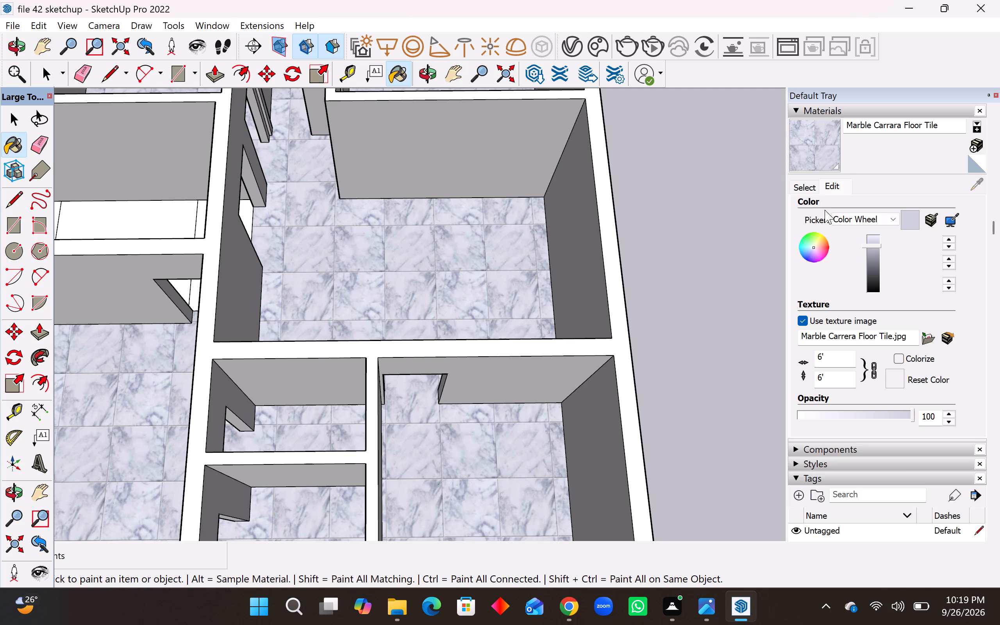
pyautogui.click(808, 189)
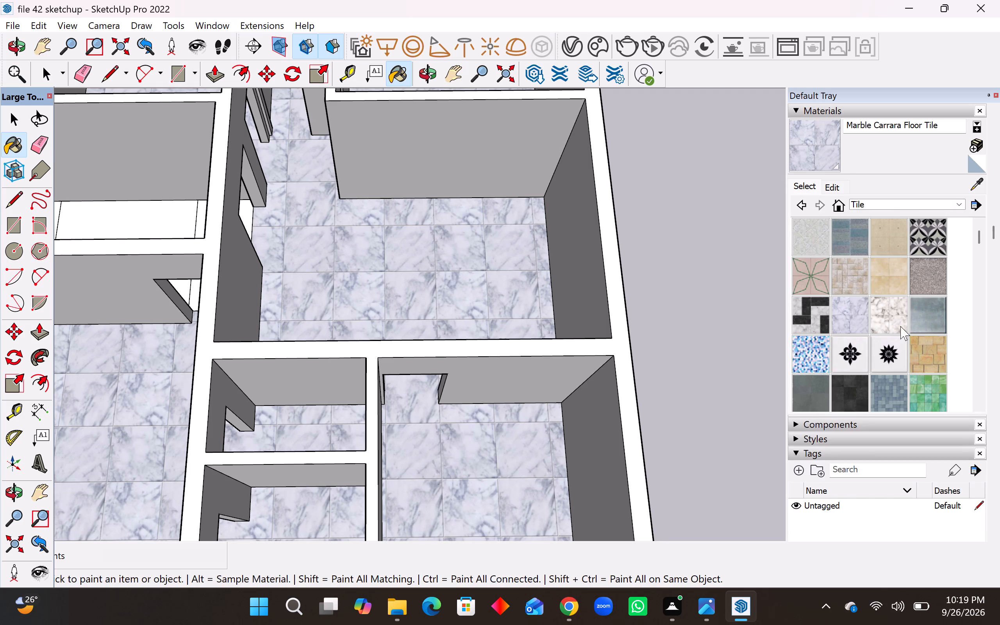
pyautogui.click(880, 204)
pyautogui.scroll(-1, 899, 337)
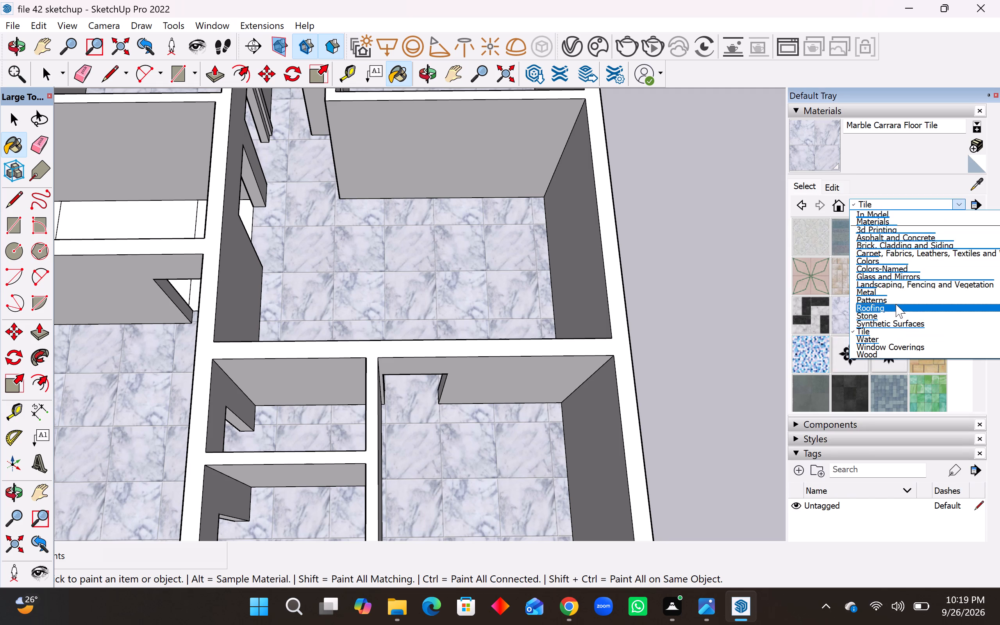
pyautogui.click(889, 316)
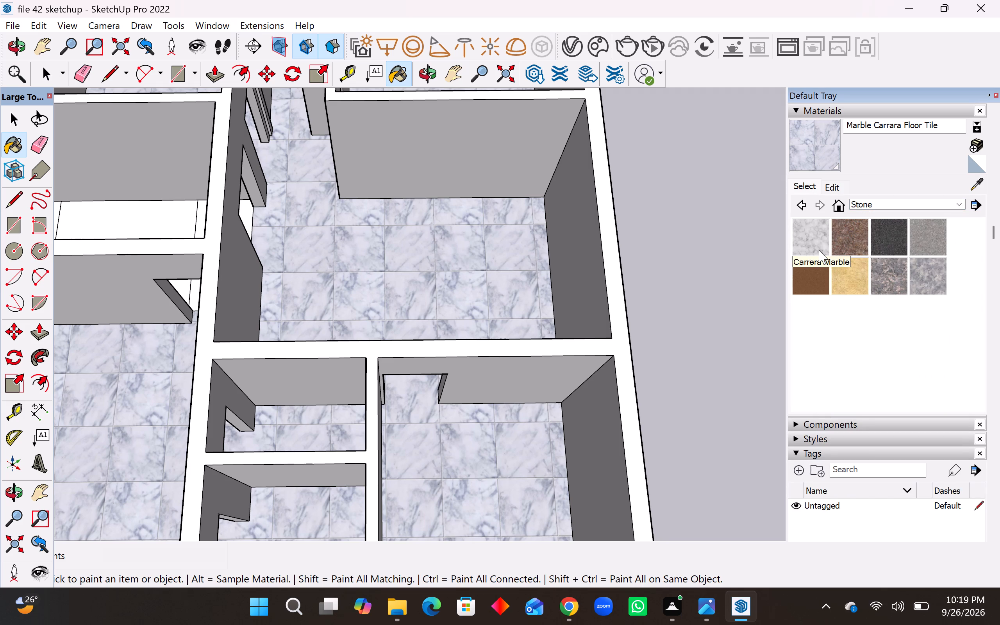
pyautogui.click(816, 245)
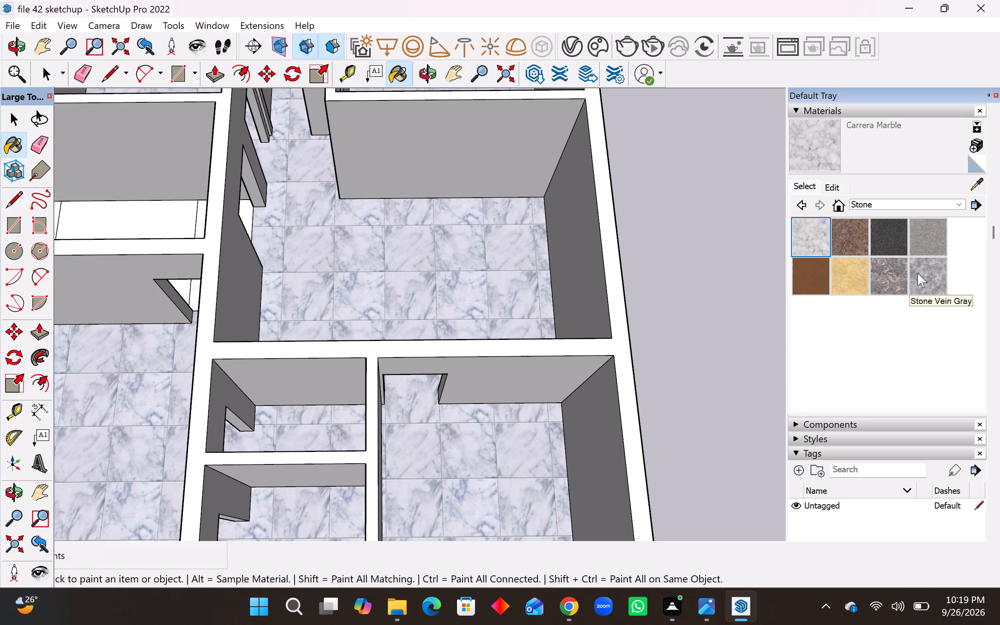
pyautogui.click(918, 273)
pyautogui.scroll(-4, 867, 378)
pyautogui.scroll(-13, 684, 352)
pyautogui.scroll(3, 418, 330)
pyautogui.click(365, 298)
pyautogui.click(391, 293)
pyautogui.click(481, 293)
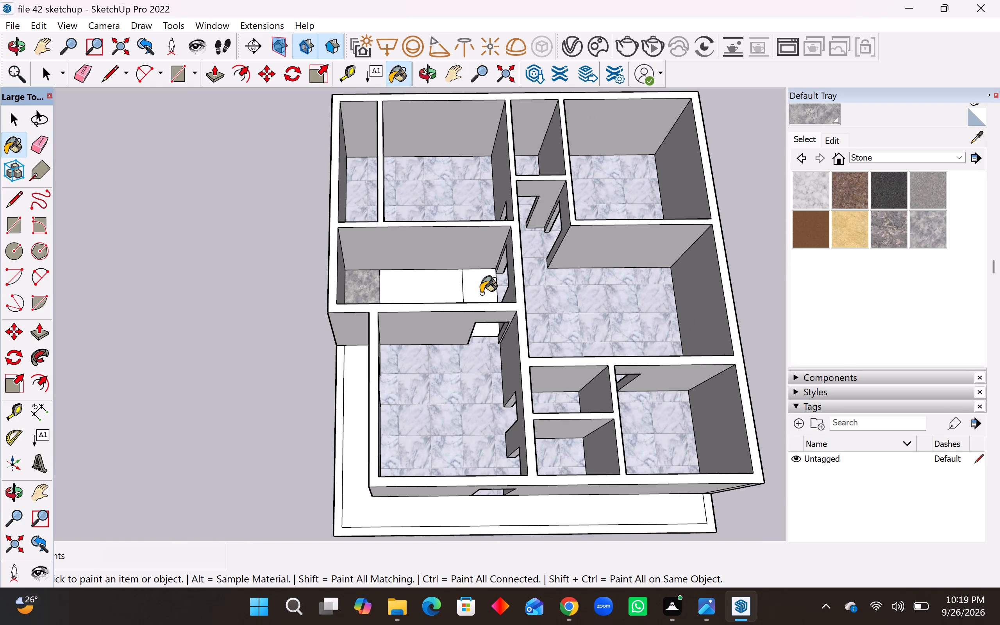
pyautogui.click(357, 381)
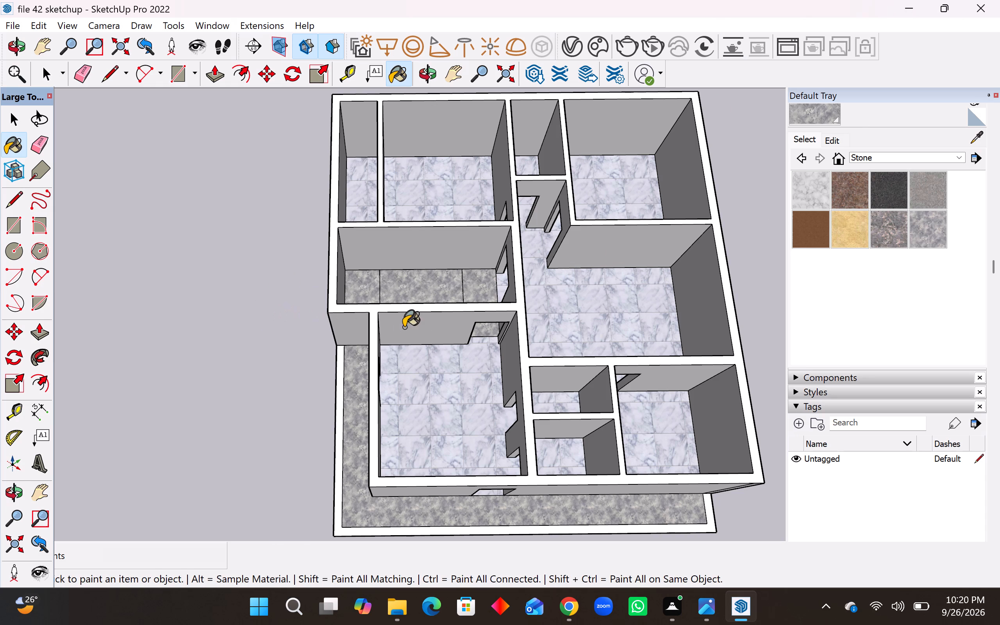
# Repaint the long middle room's three floor sections with Marble Carrara Floor Tile from the Tile materials.
pyautogui.moveTo(404, 327); pyautogui.dragTo(537, 311, button='middle')
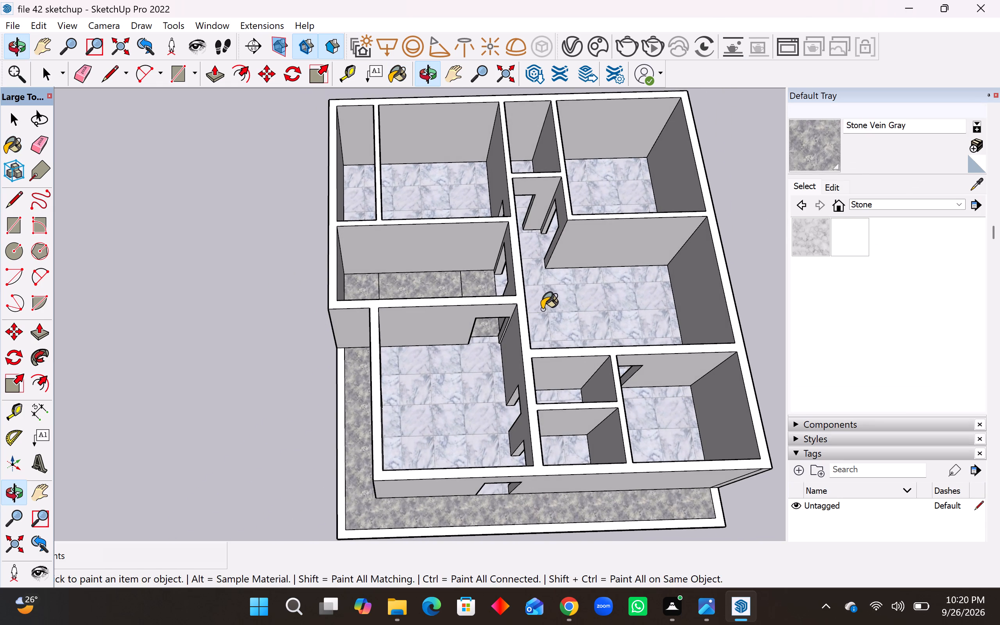
pyautogui.scroll(3, 542, 309)
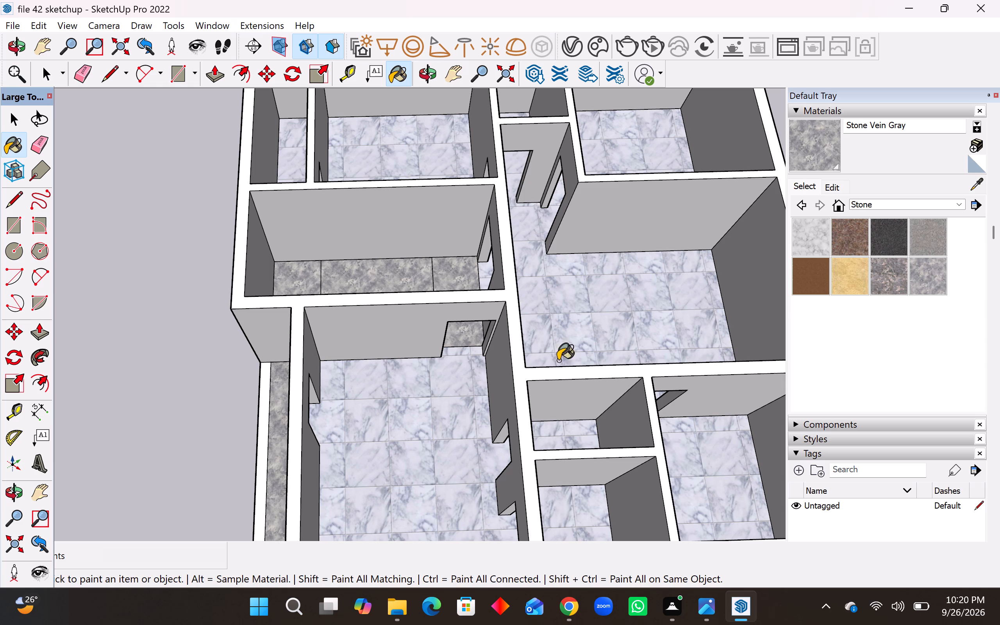
pyautogui.moveTo(487, 402); pyautogui.dragTo(459, 372, button='middle')
pyautogui.scroll(-10, 459, 372)
pyautogui.moveTo(459, 377); pyautogui.dragTo(458, 435, button='middle')
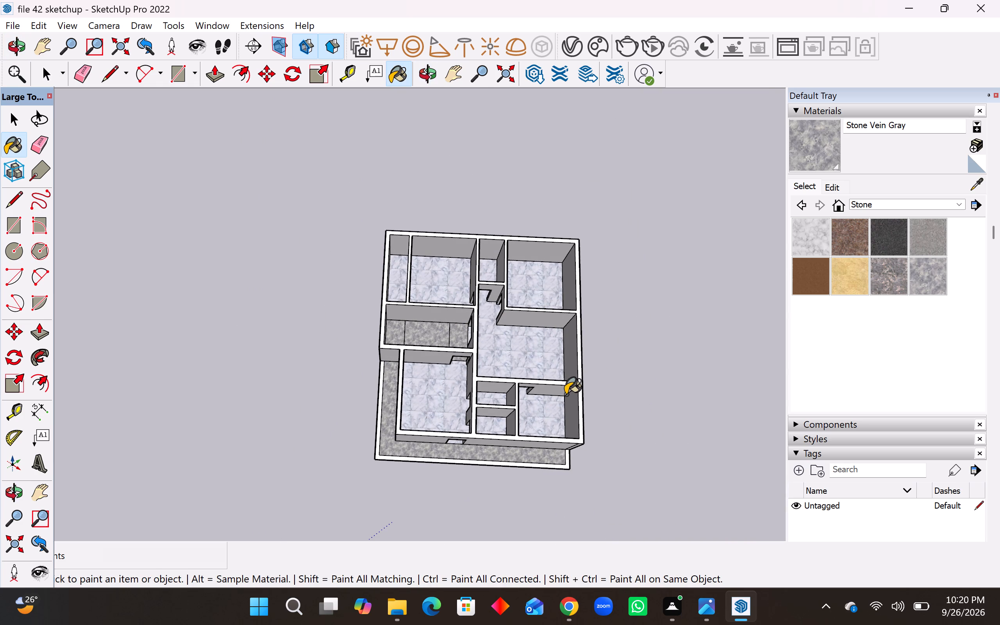
pyautogui.press('space')
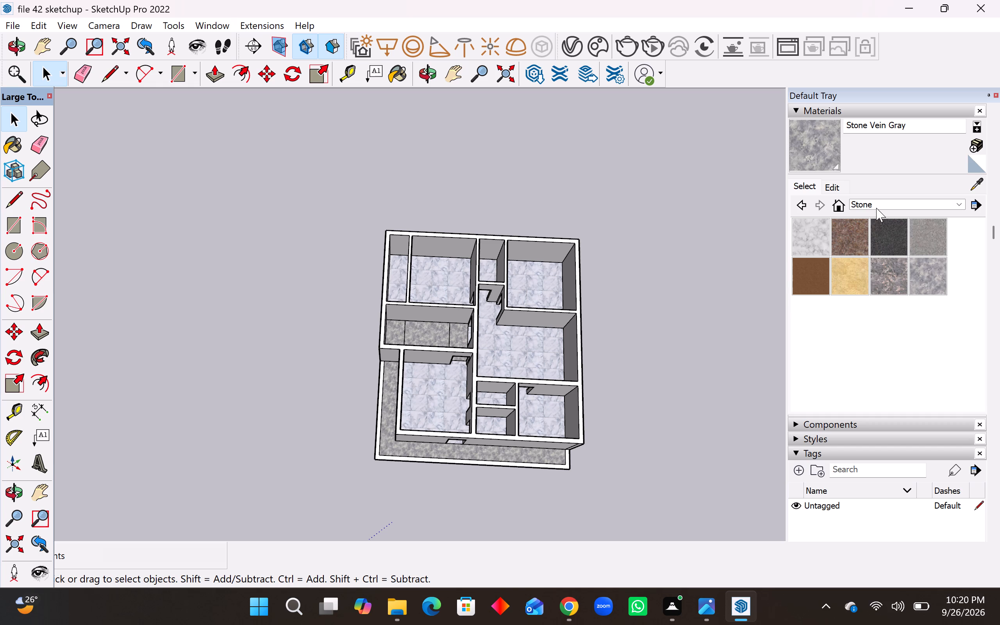
pyautogui.click(876, 208)
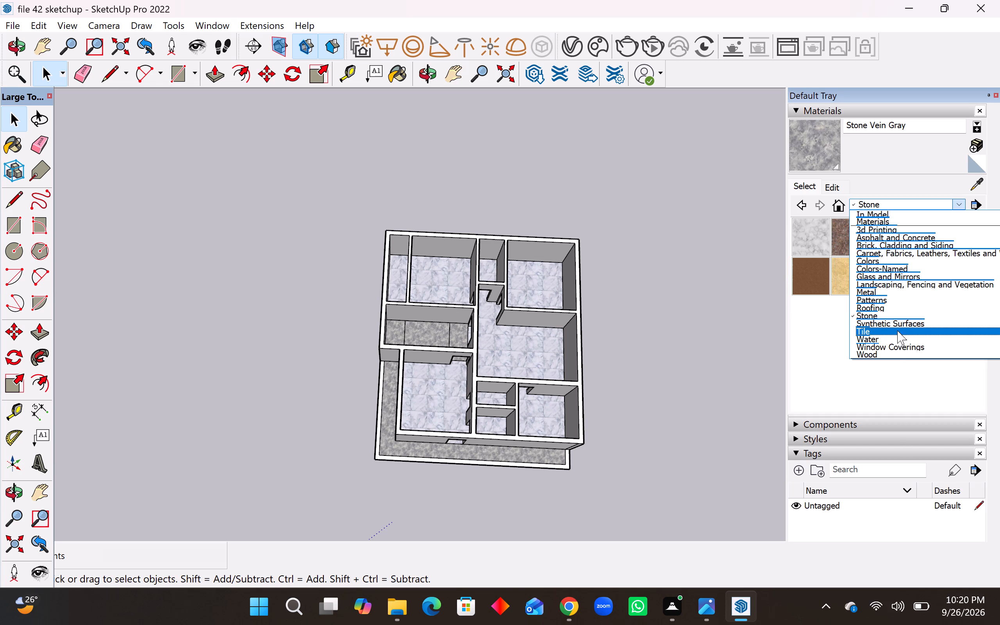
pyautogui.click(898, 329)
pyautogui.click(854, 311)
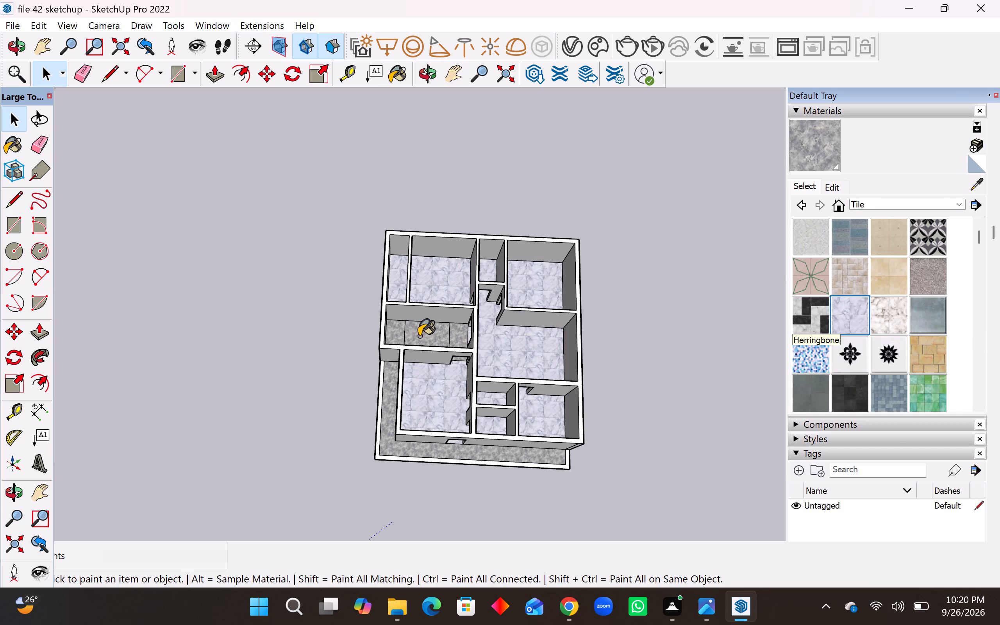
pyautogui.click(420, 336)
pyautogui.click(398, 335)
pyautogui.click(457, 338)
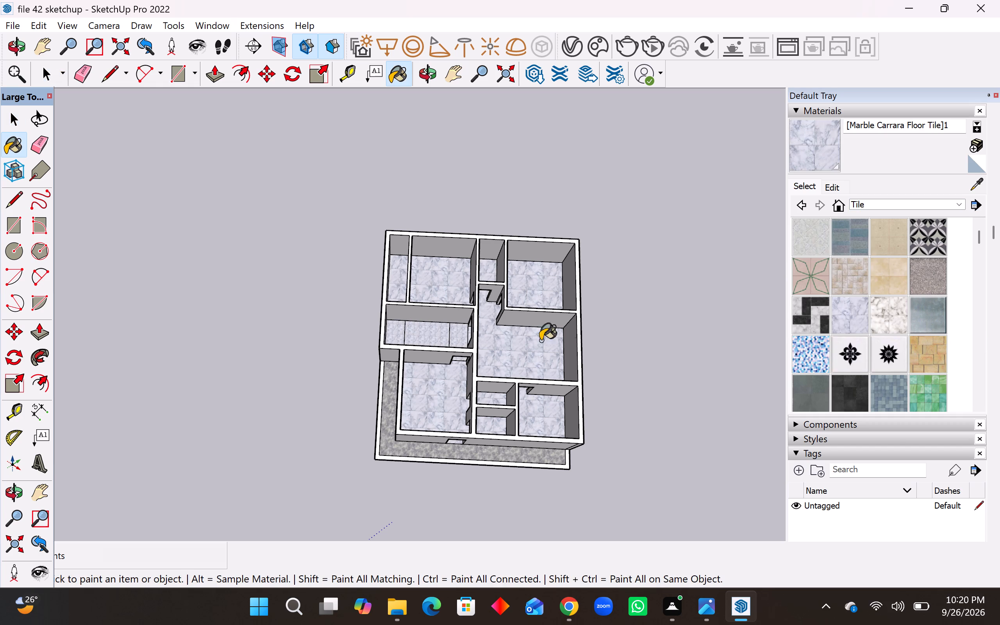
# Set the texture size of the long middle room's marble tile to 6' × 6'.
pyautogui.click(828, 184)
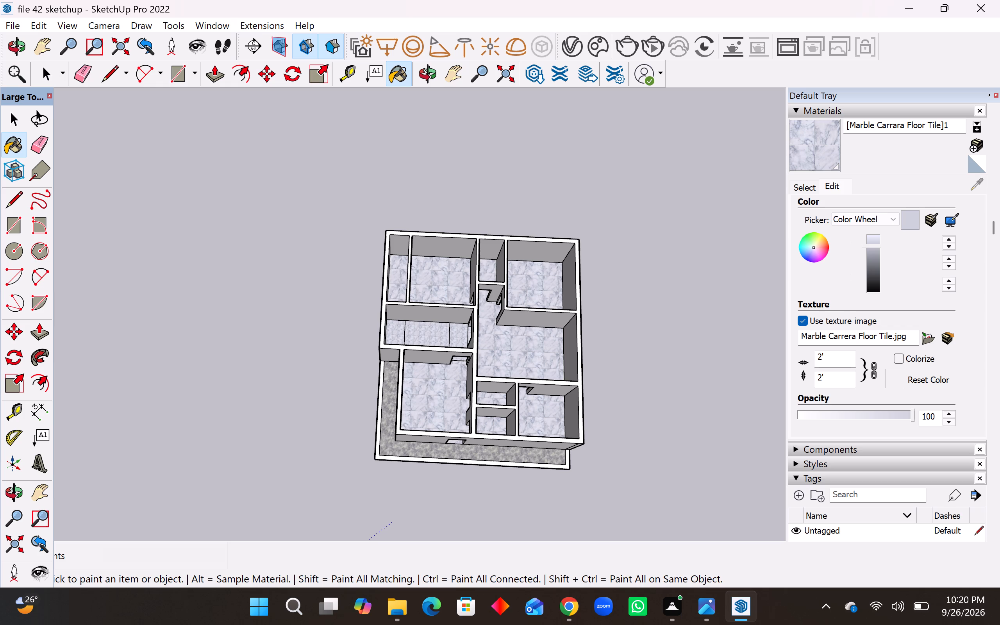
pyautogui.moveTo(829, 360); pyautogui.dragTo(810, 360)
pyautogui.press('6')
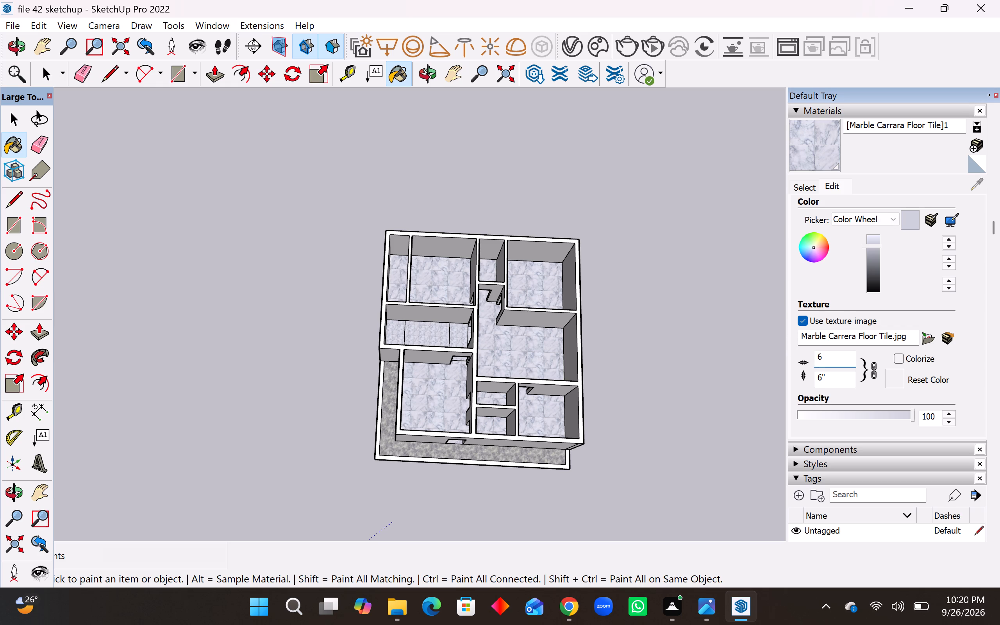
pyautogui.press("'")
pyautogui.press('space')
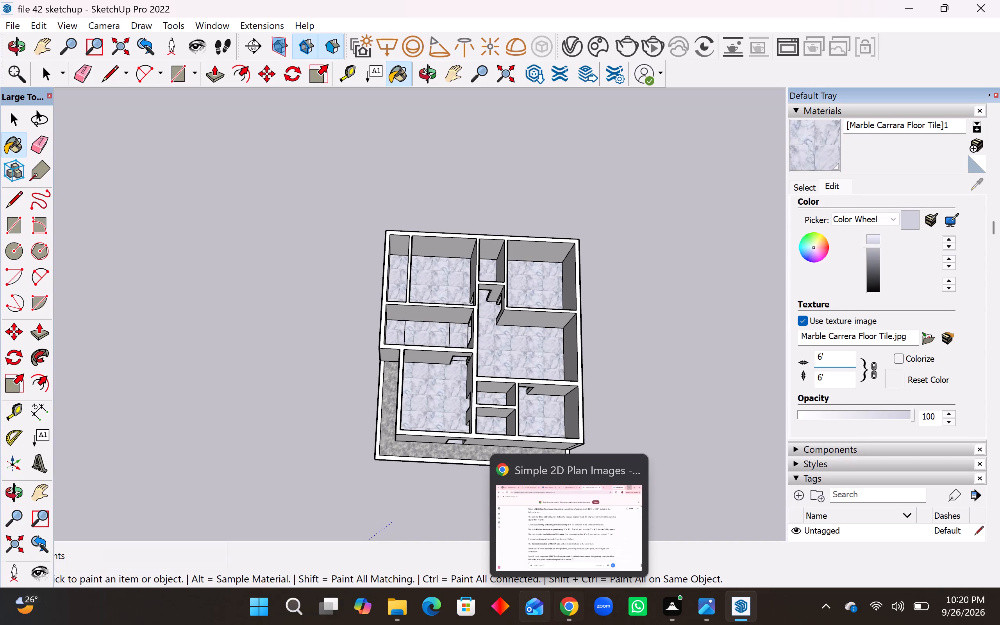
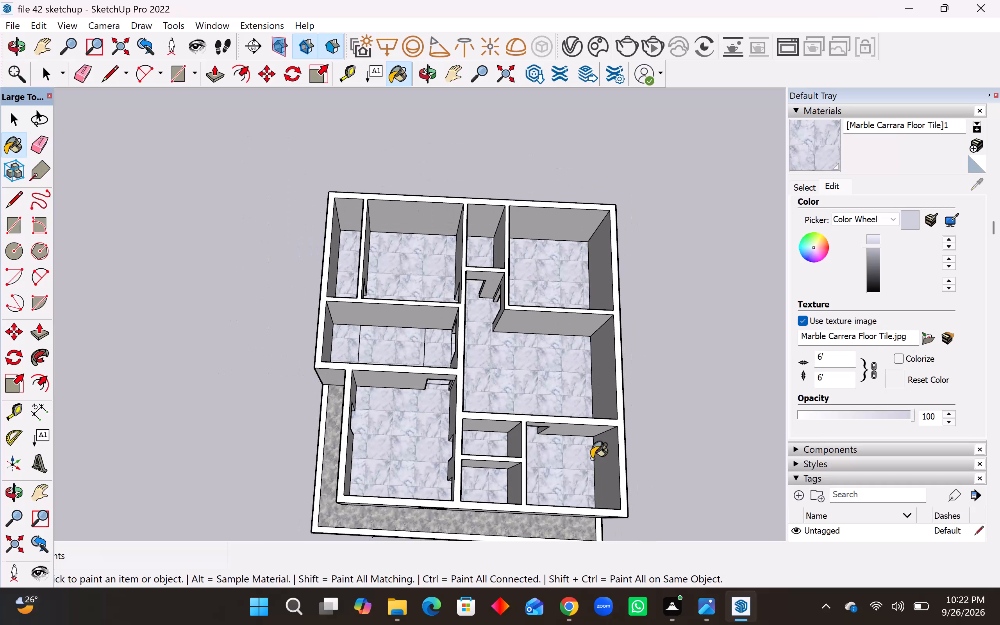
# Paint the central hall's walls and the inner walls of the two adjoining rooms with 0027_PeachPuff from the Colors-Named collection.
pyautogui.scroll(5, 575, 484)
pyautogui.moveTo(574, 479); pyautogui.dragTo(593, 335, button='middle')
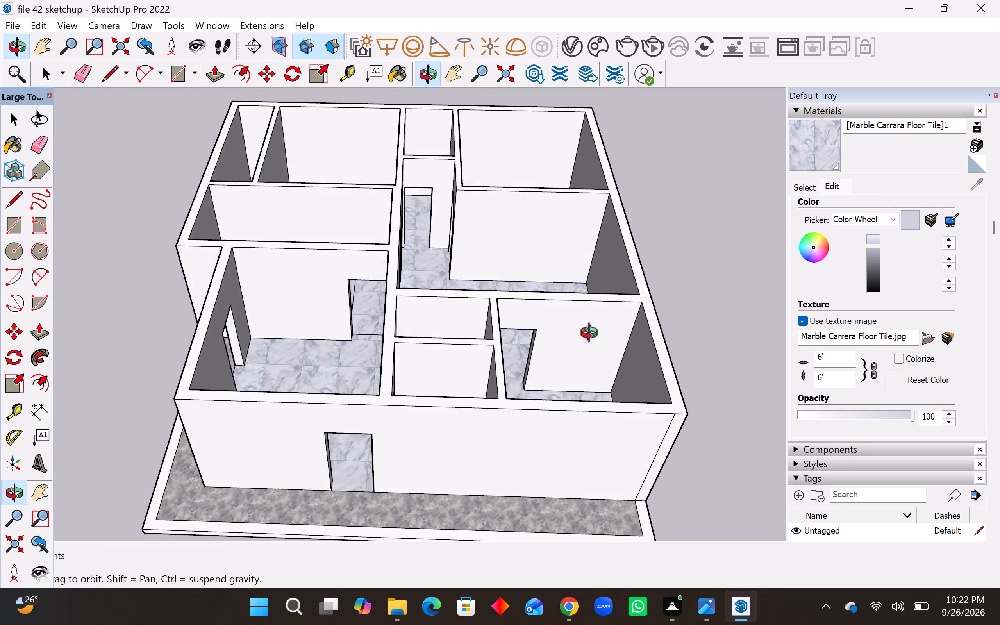
pyautogui.moveTo(593, 335); pyautogui.dragTo(657, 365, button='middle')
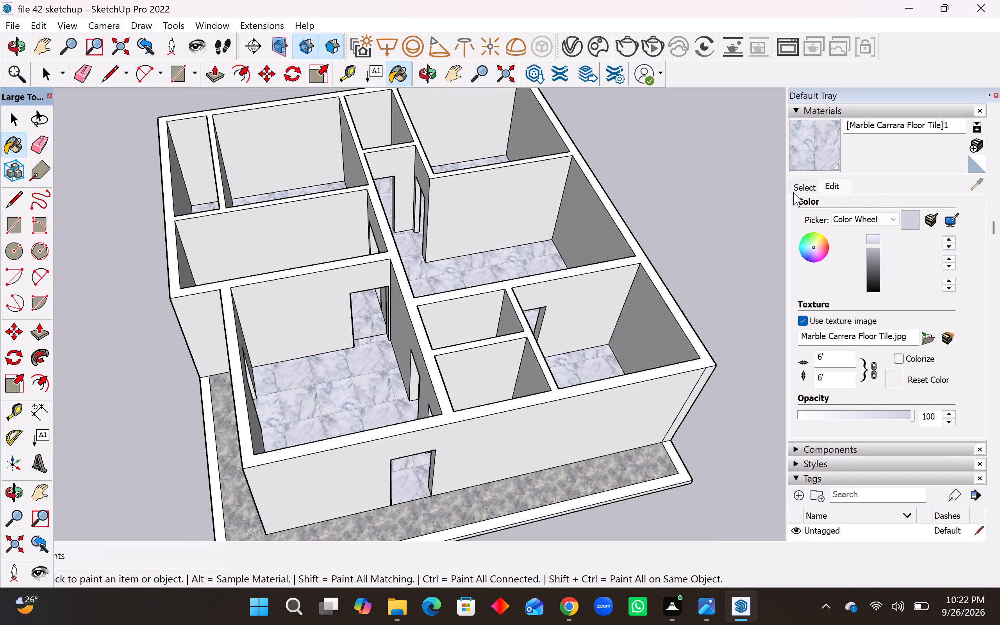
pyautogui.click(803, 182)
pyautogui.click(892, 202)
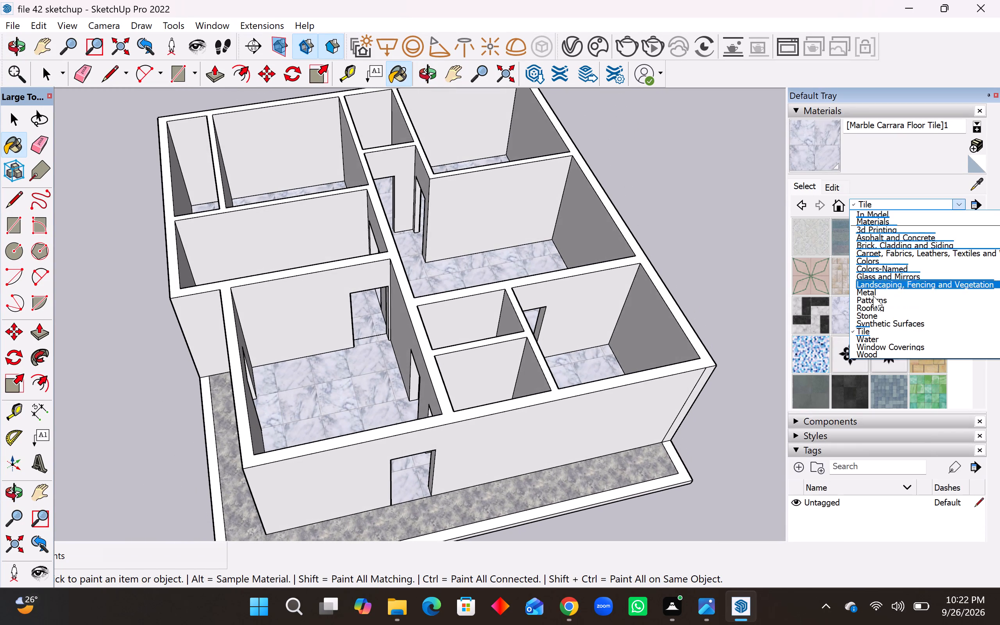
pyautogui.click(893, 269)
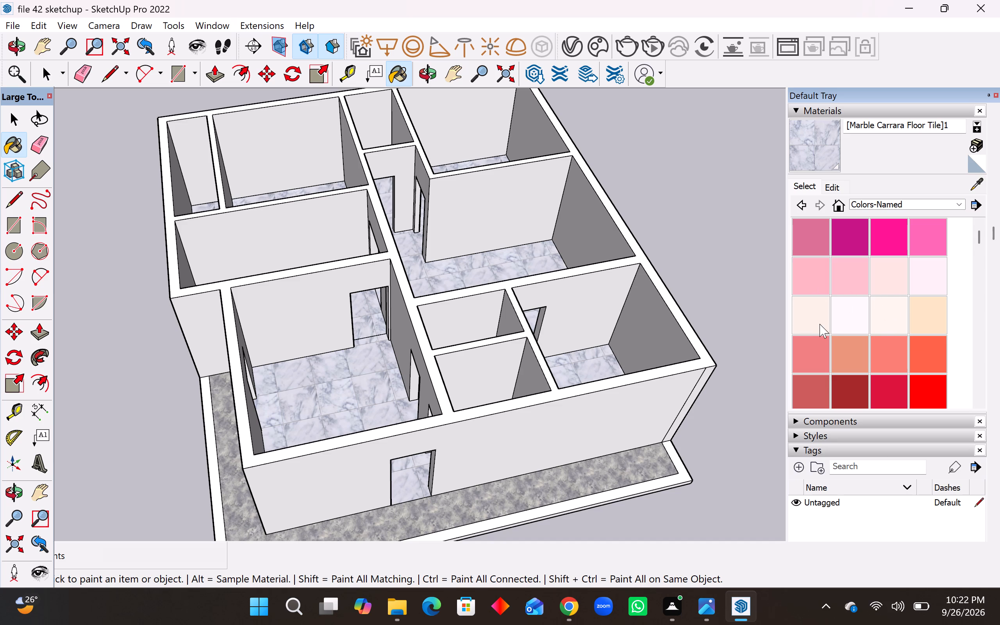
pyautogui.scroll(-3, 880, 325)
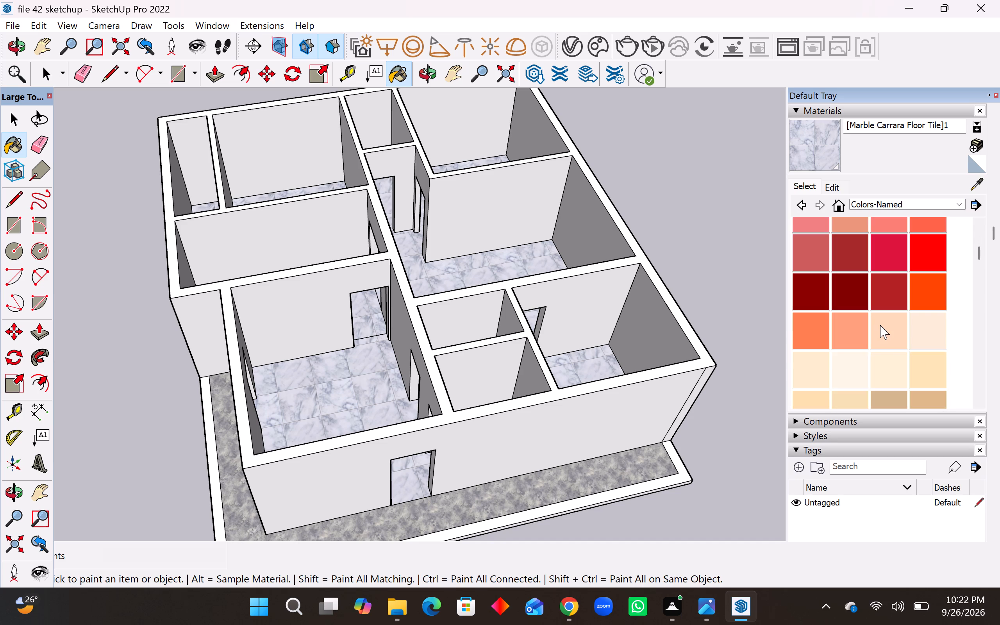
pyautogui.click(879, 325)
pyautogui.click(485, 212)
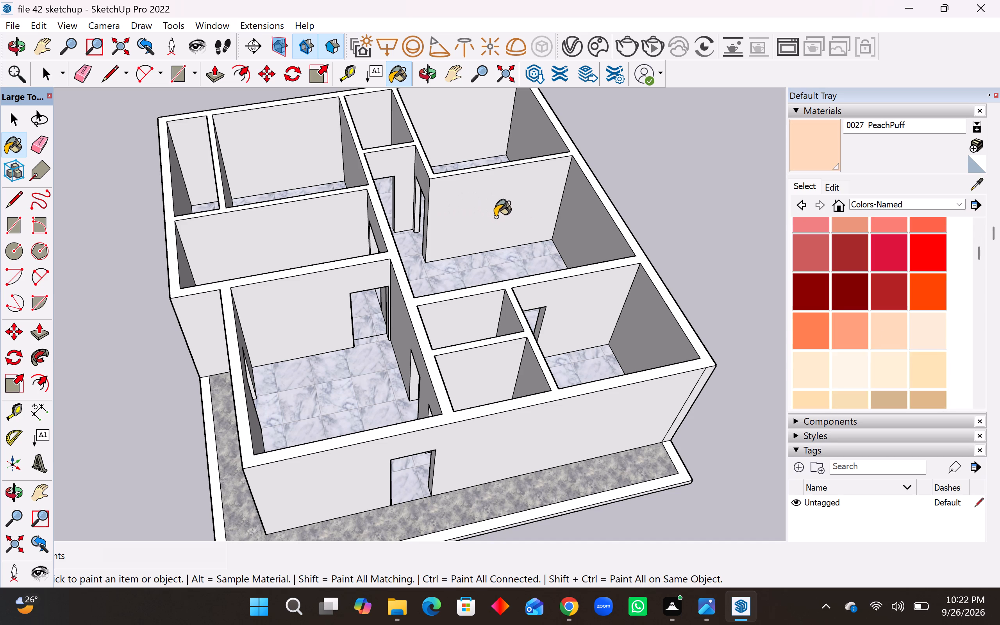
pyautogui.click(495, 216)
pyautogui.click(581, 227)
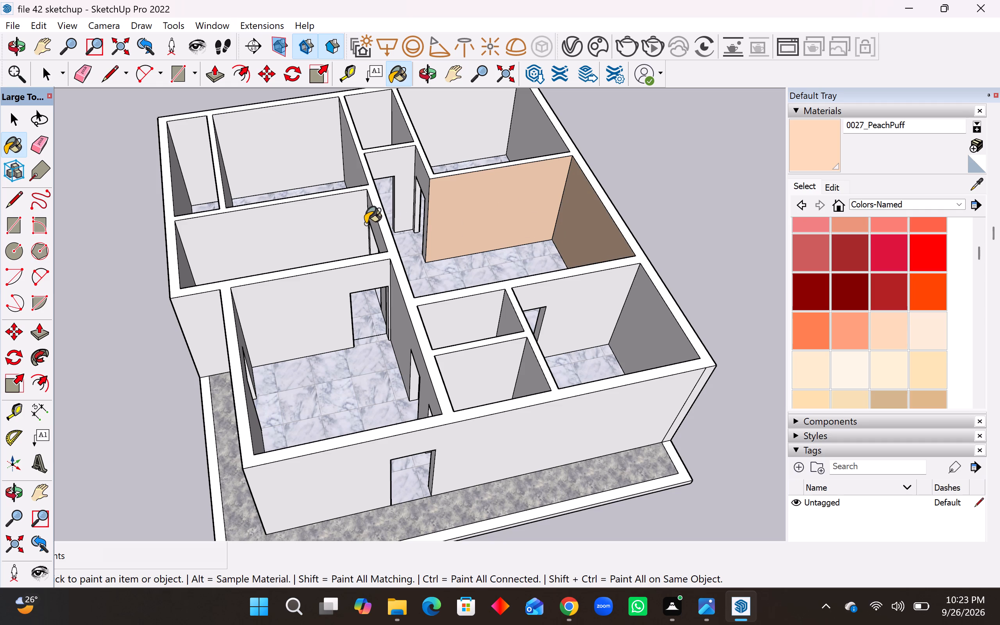
pyautogui.click(347, 223)
pyautogui.click(323, 294)
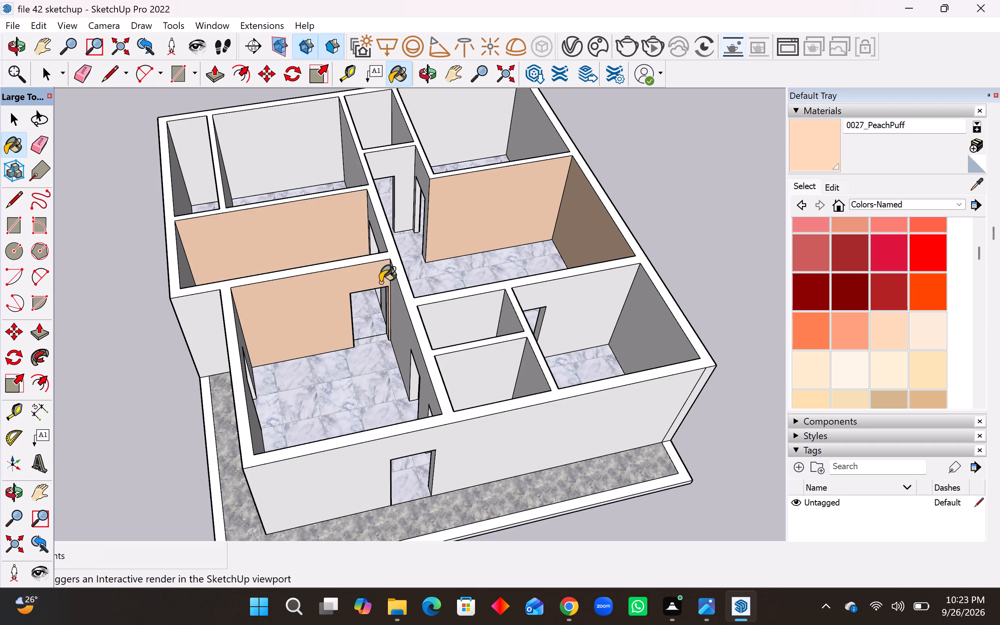
# Apply PeachPuff to the wall tops, the two small front rooms, the front corner room and the porch-side room's inner side wall.
pyautogui.click(375, 257)
pyautogui.click(469, 365)
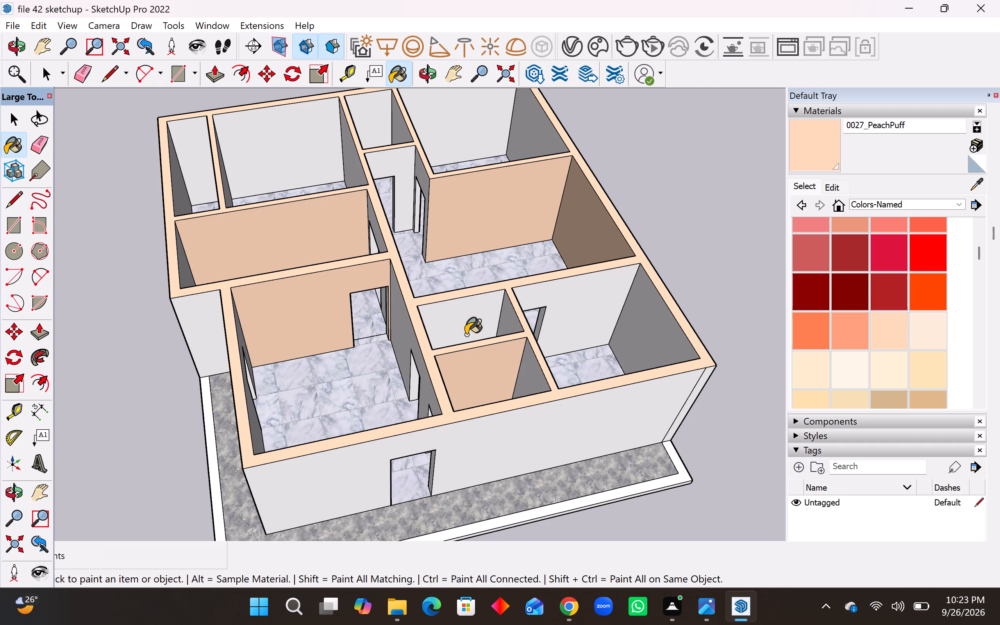
pyautogui.click(466, 335)
pyautogui.click(565, 315)
pyautogui.click(409, 347)
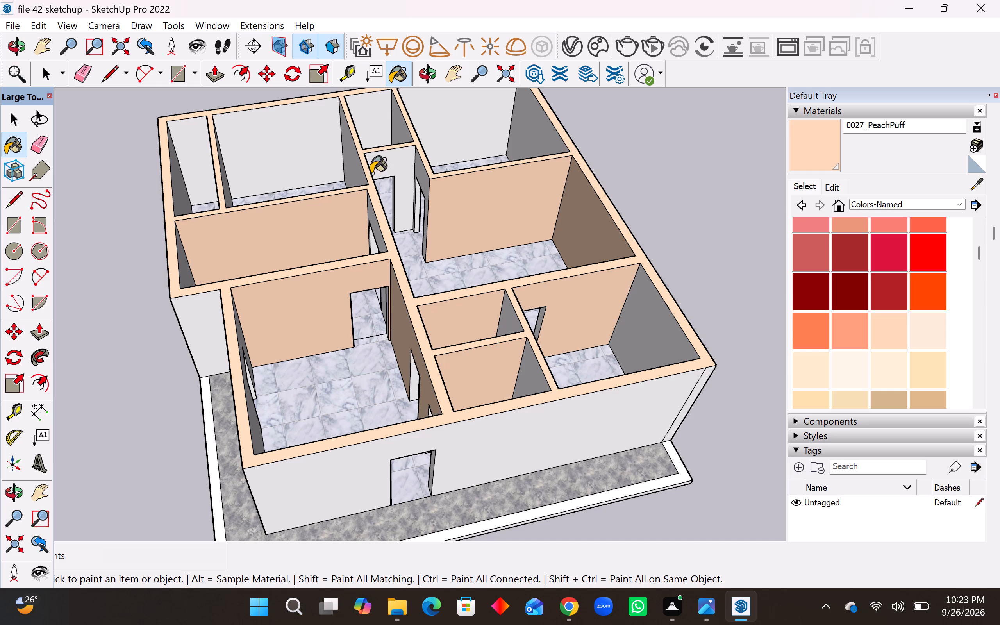
# Paint the corridor wall and the visible walls of the rear rooms with PeachPuff, including the narrow end room.
pyautogui.click(382, 169)
pyautogui.click(316, 157)
pyautogui.click(375, 123)
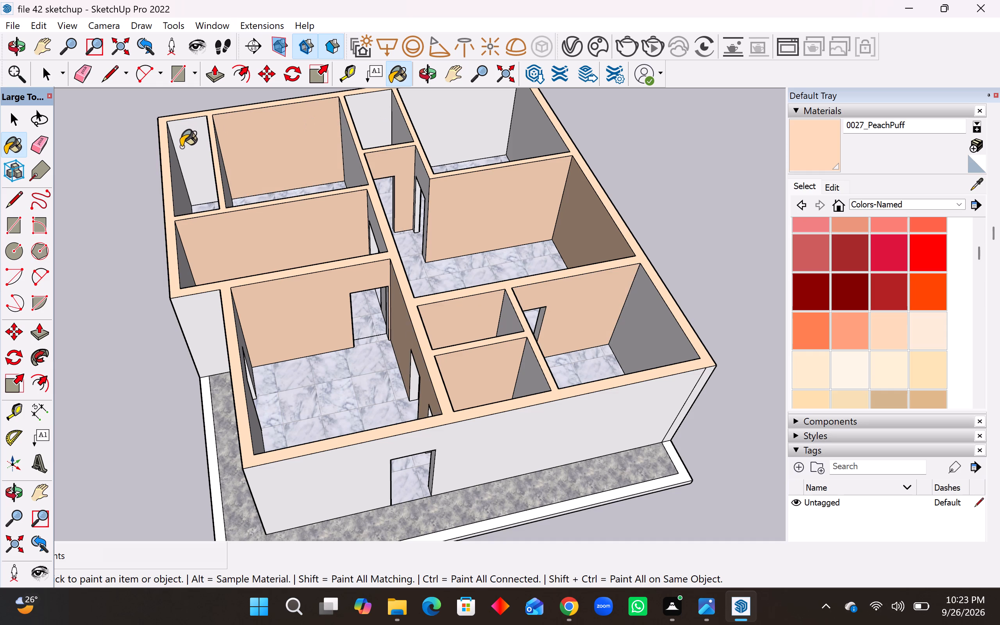
pyautogui.click(186, 154)
pyautogui.click(175, 173)
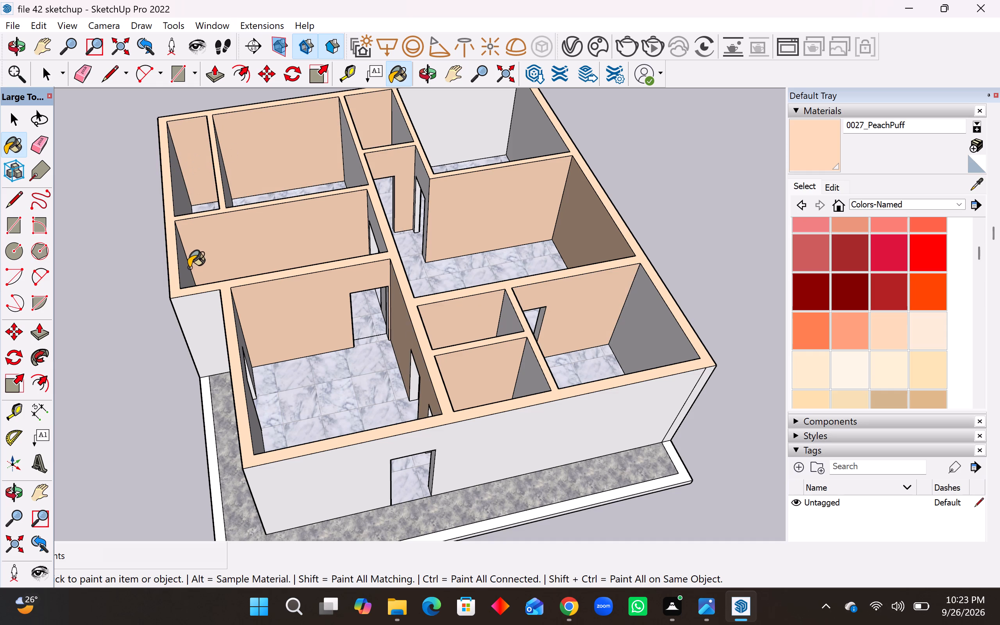
pyautogui.click(182, 268)
pyautogui.click(464, 132)
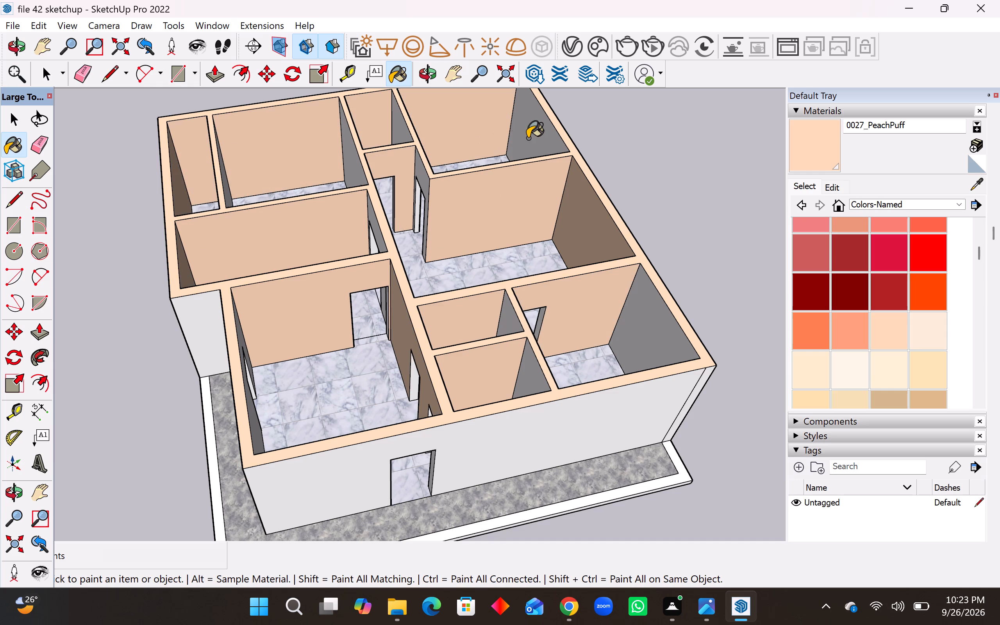
# Cover the remaining shaded side walls of the rear, corridor, middle and front rooms with PeachPuff.
pyautogui.click(529, 138)
pyautogui.click(400, 133)
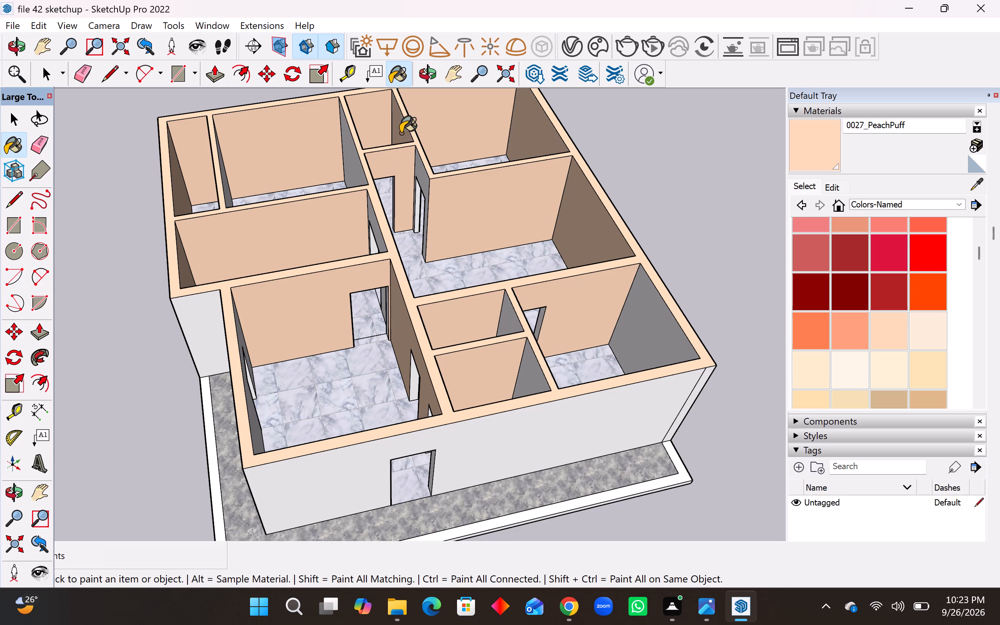
pyautogui.click(419, 169)
pyautogui.click(361, 170)
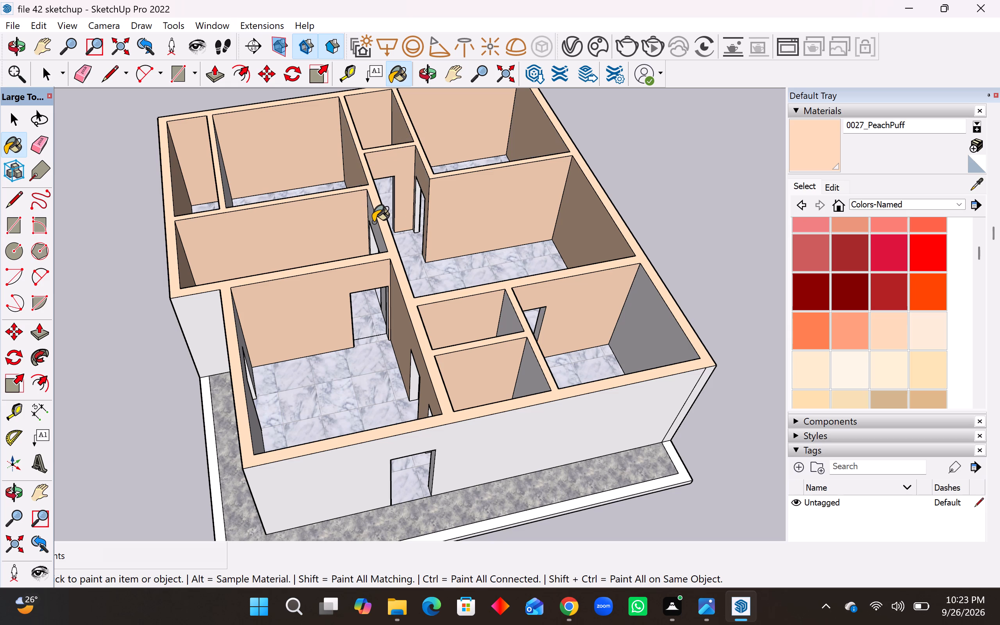
pyautogui.click(373, 222)
pyautogui.click(505, 322)
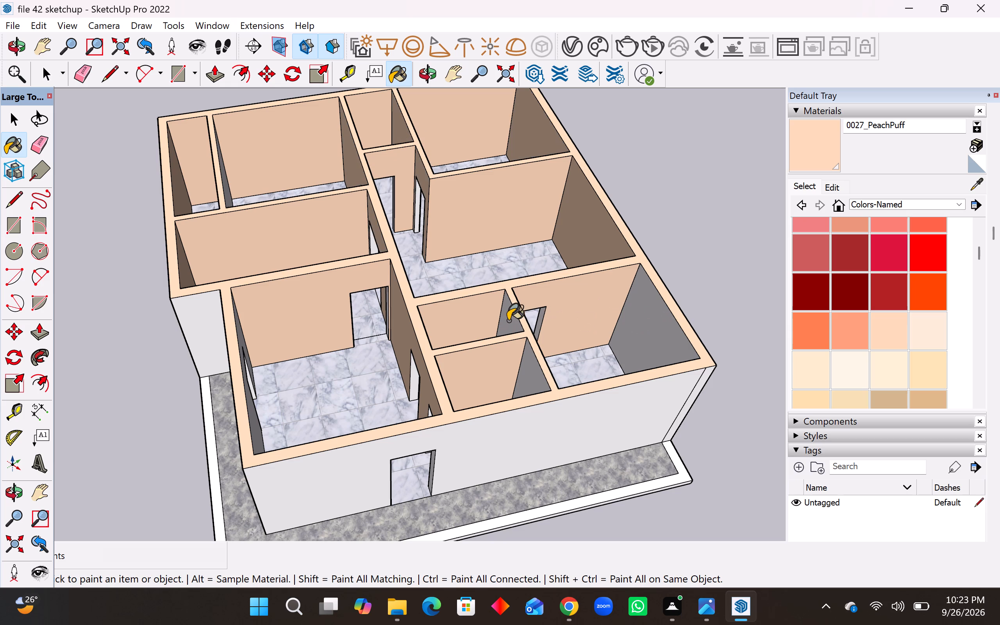
pyautogui.click(519, 371)
pyautogui.click(526, 368)
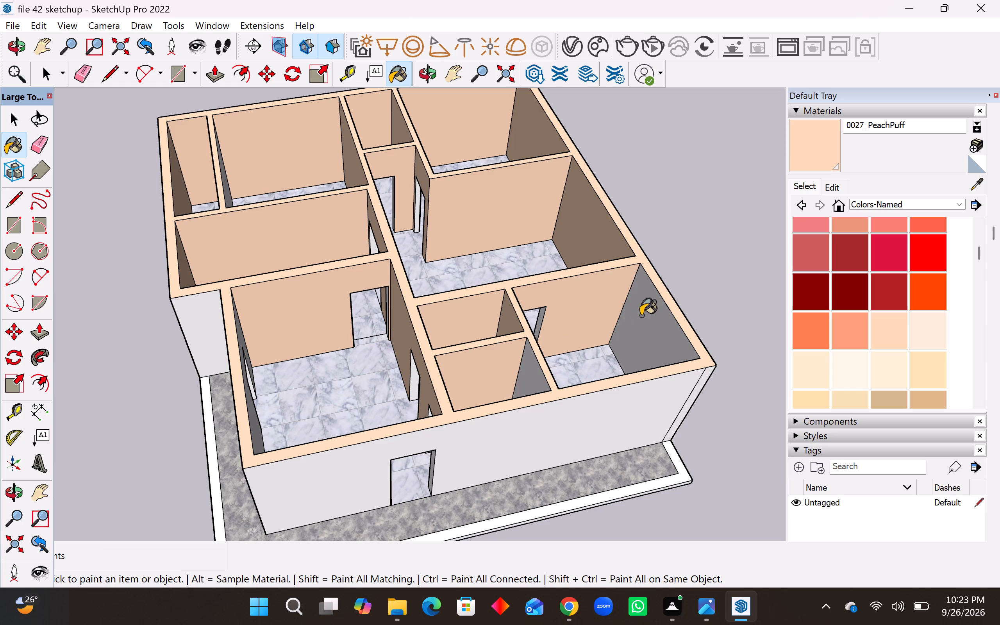
pyautogui.click(649, 312)
# Paint the door opening reveals of the front, corridor and middle rooms with PeachPuff.
pyautogui.click(538, 316)
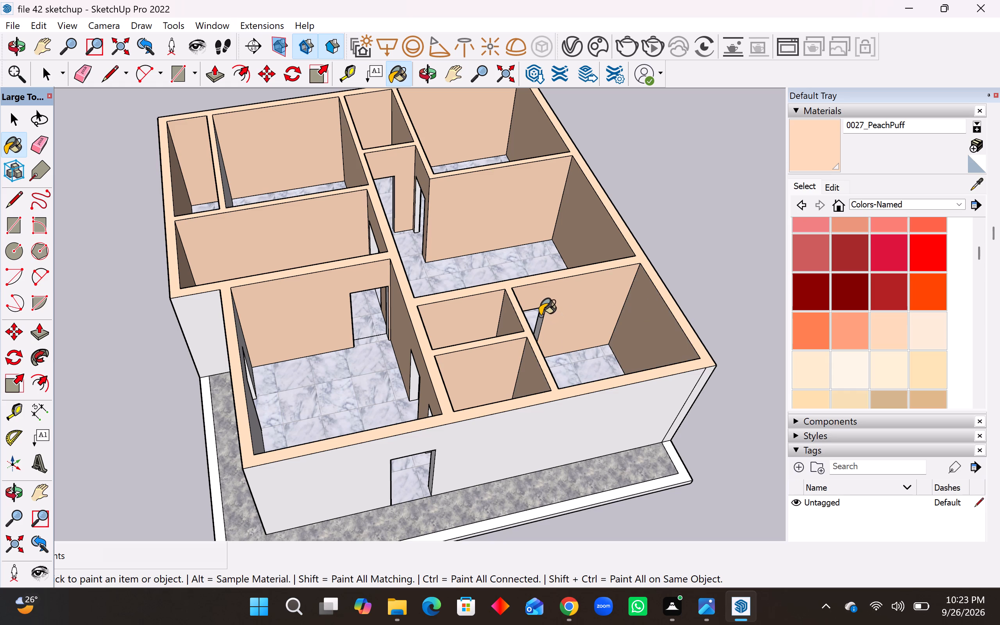
pyautogui.click(540, 316)
pyautogui.click(414, 374)
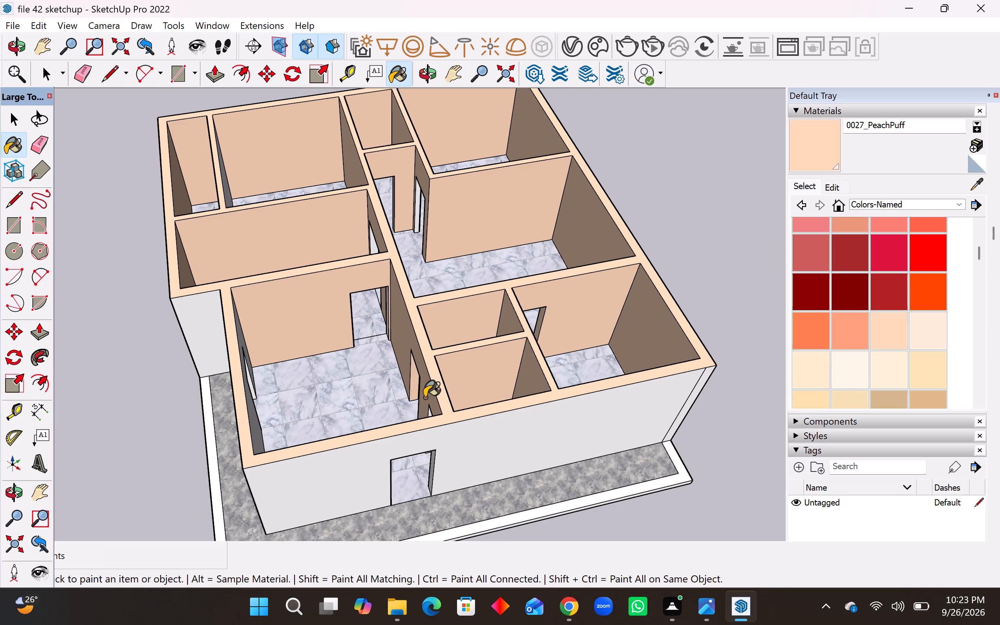
pyautogui.click(430, 412)
pyautogui.click(418, 202)
pyautogui.click(373, 243)
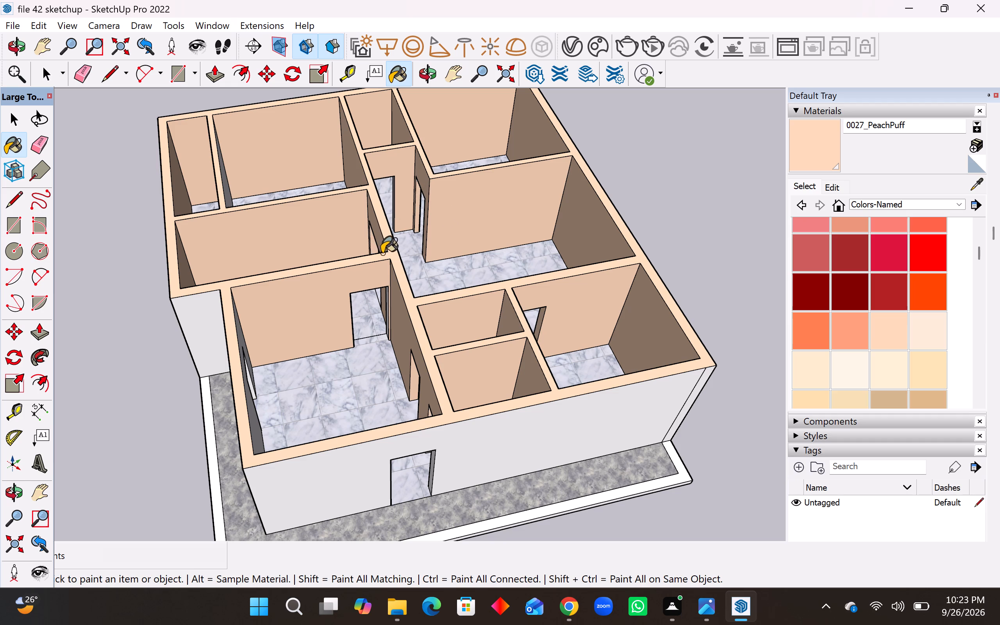
# Paint the unpainted interior walls seen from the opposite side of the house with PeachPuff, room by room.
pyautogui.moveTo(384, 256); pyautogui.dragTo(383, 234, button='middle')
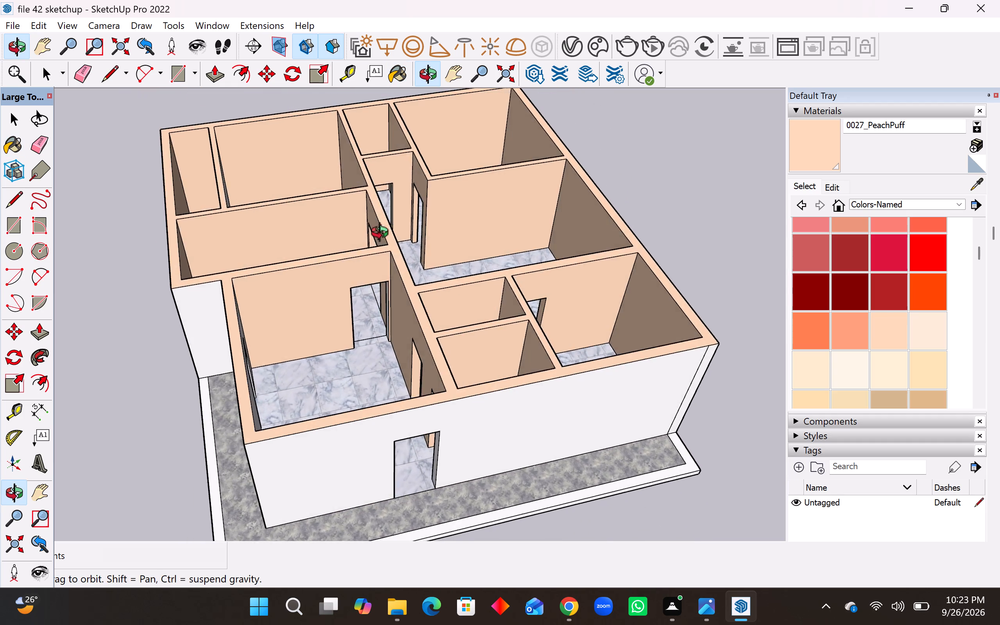
pyautogui.moveTo(383, 234); pyautogui.dragTo(0, 253, button='middle')
pyautogui.moveTo(309, 264); pyautogui.dragTo(204, 278, button='middle')
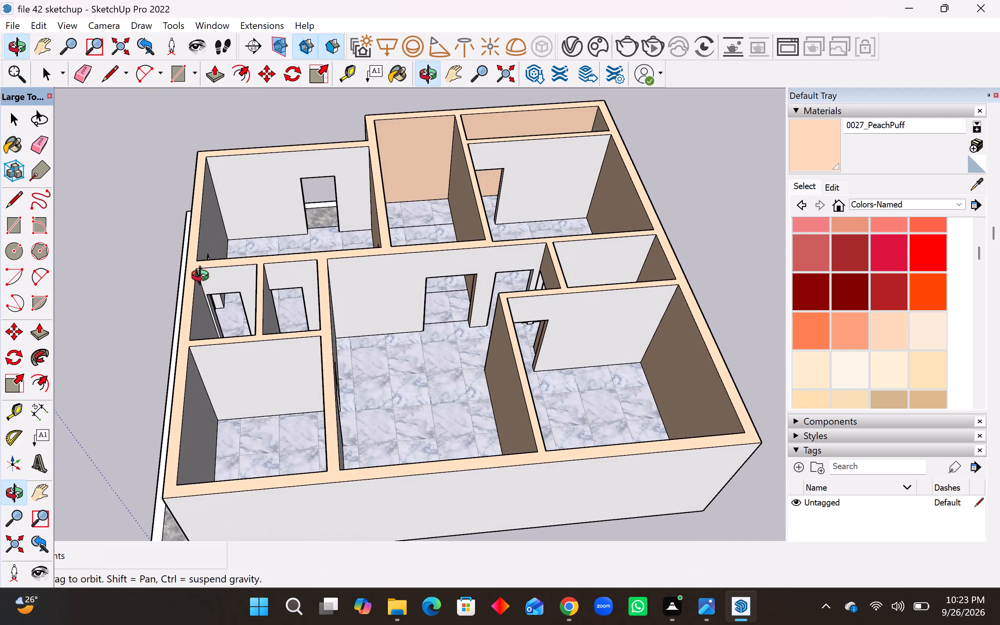
pyautogui.moveTo(204, 278); pyautogui.dragTo(169, 279, button='middle')
pyautogui.click(226, 218)
pyautogui.click(259, 192)
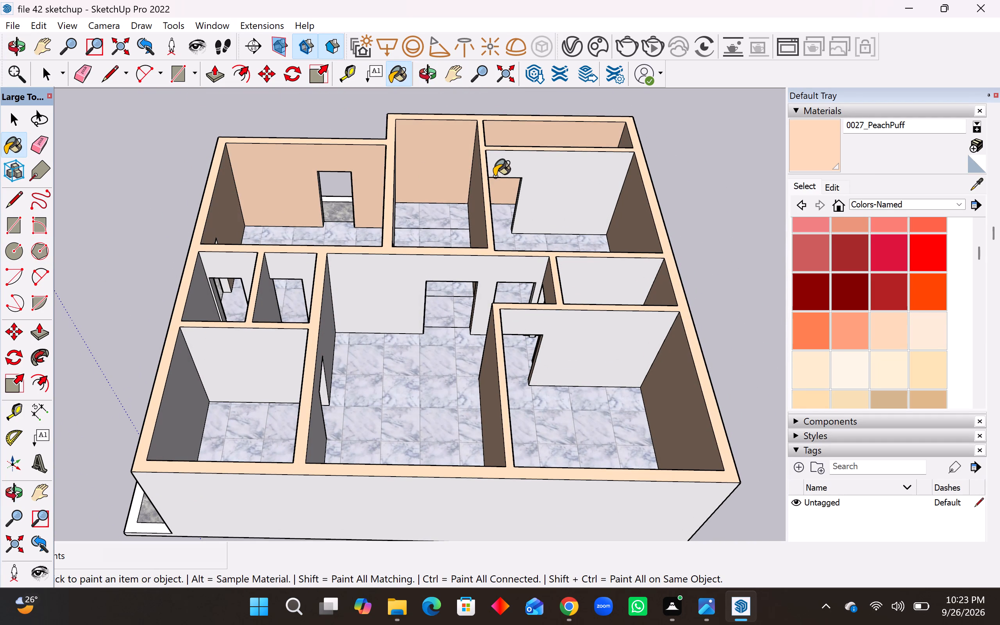
pyautogui.click(537, 175)
pyautogui.click(562, 275)
pyautogui.click(585, 331)
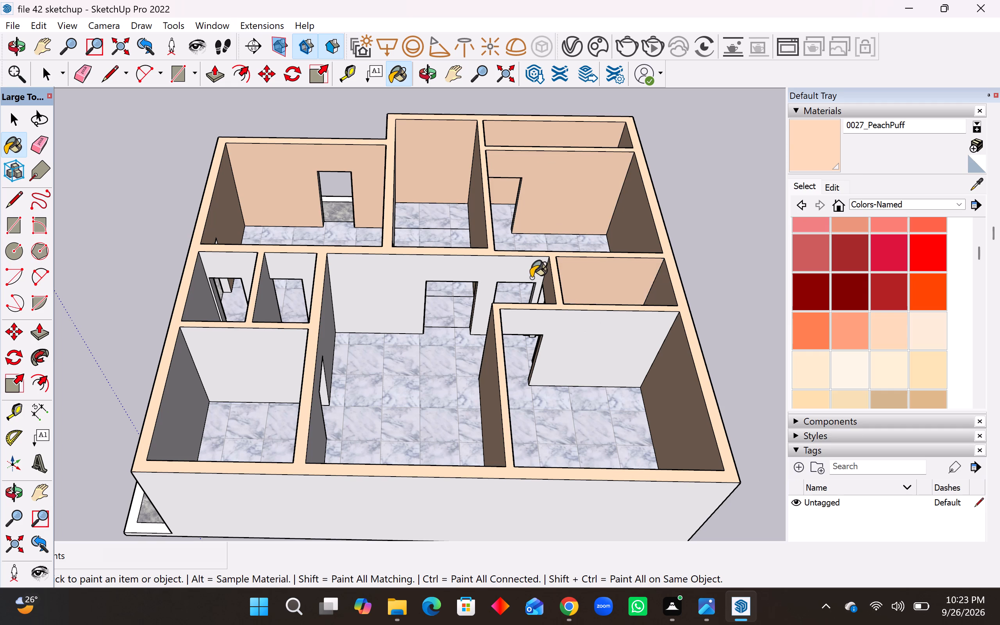
pyautogui.click(530, 277)
pyautogui.click(293, 271)
pyautogui.click(225, 270)
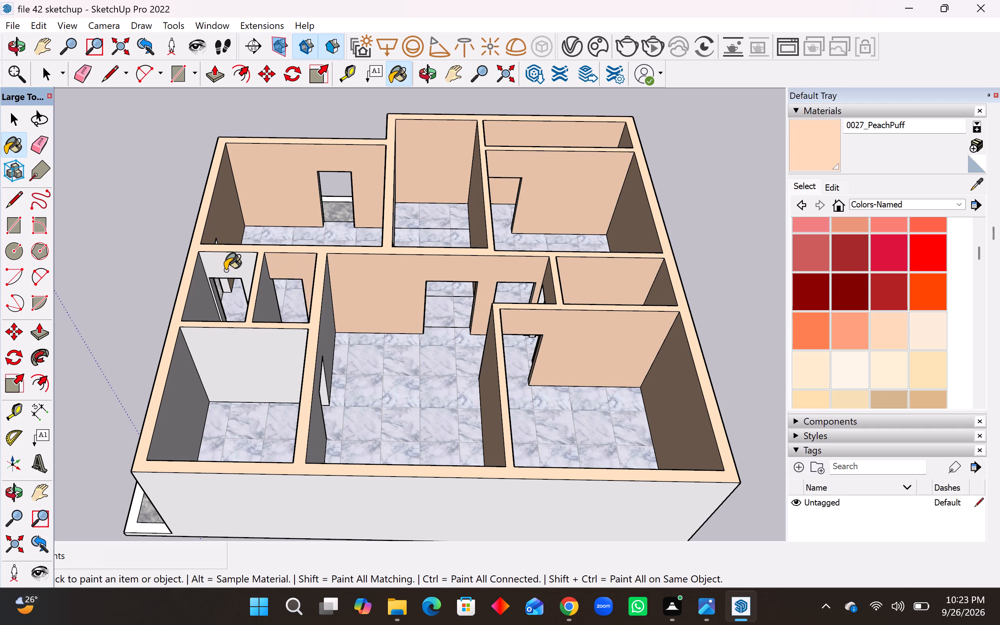
pyautogui.click(242, 351)
# Apply PeachPuff to the leftover side walls and door reveals of the hall, the two small rooms and the corner room.
pyautogui.click(206, 308)
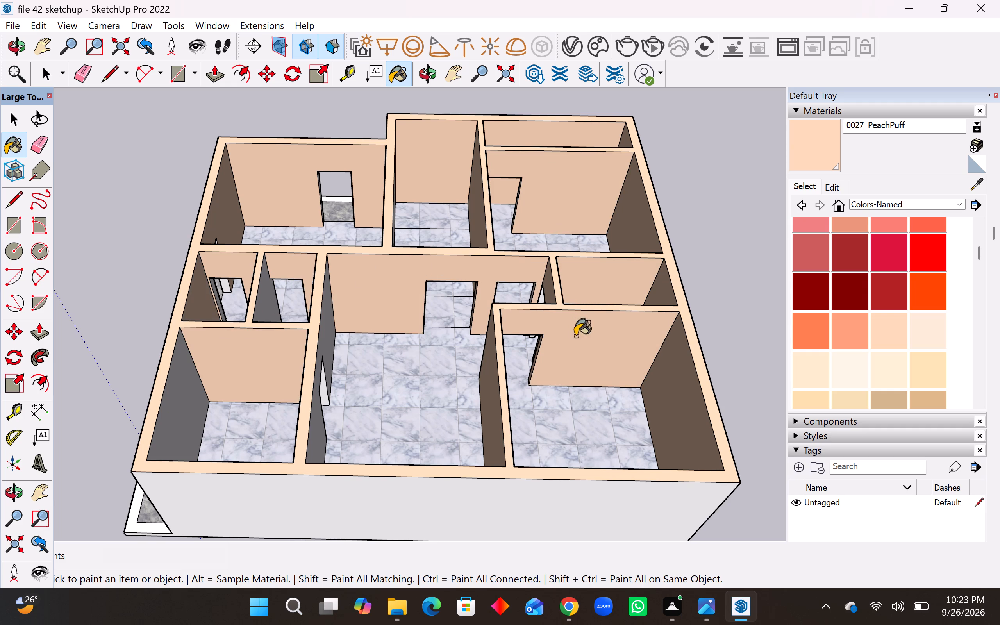
pyautogui.click(323, 325)
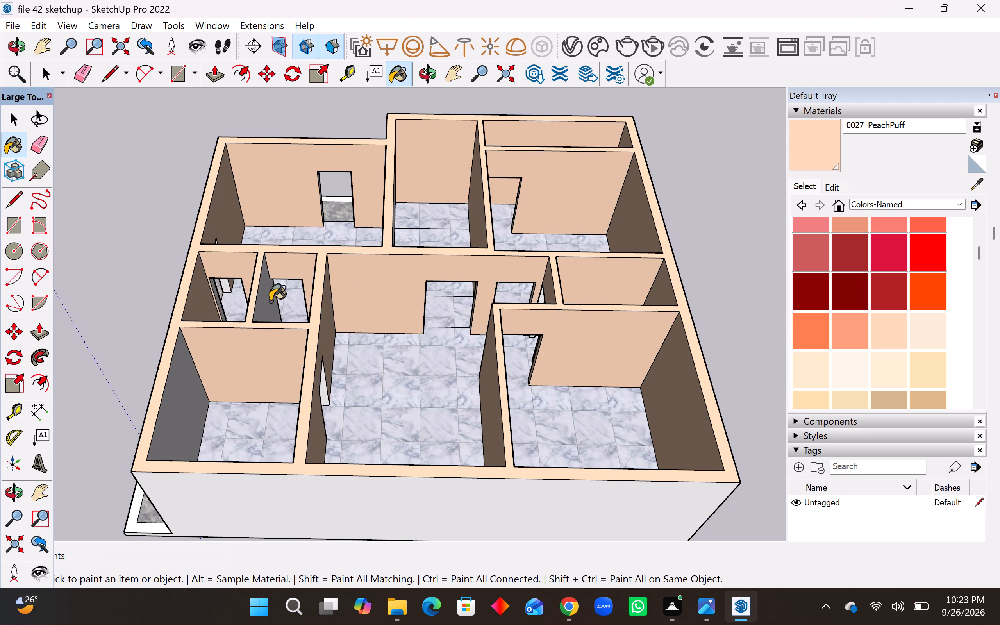
pyautogui.click(264, 302)
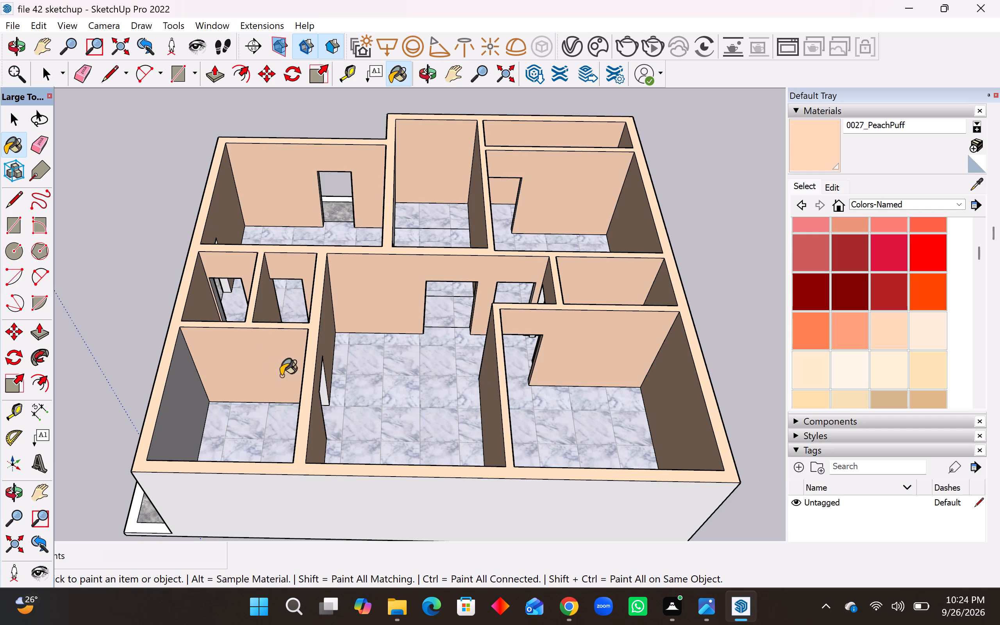
pyautogui.click(324, 391)
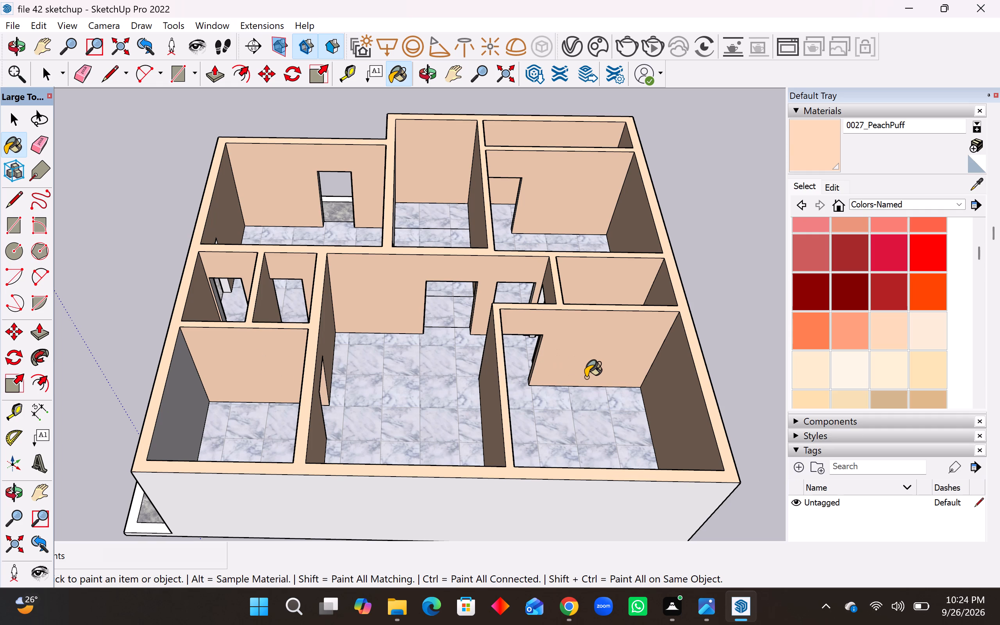
pyautogui.click(178, 401)
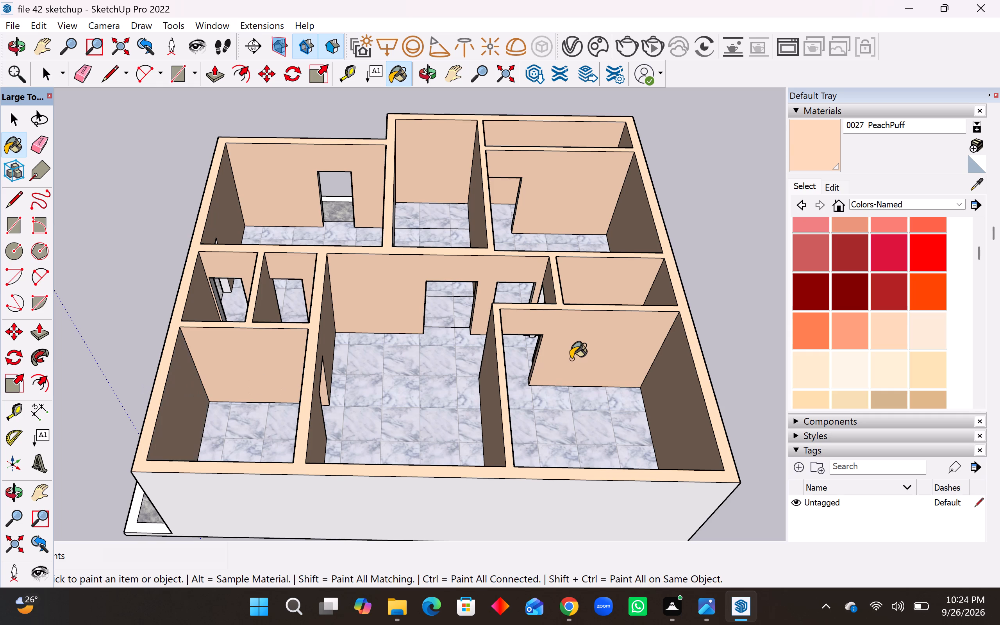
pyautogui.scroll(7, 244, 318)
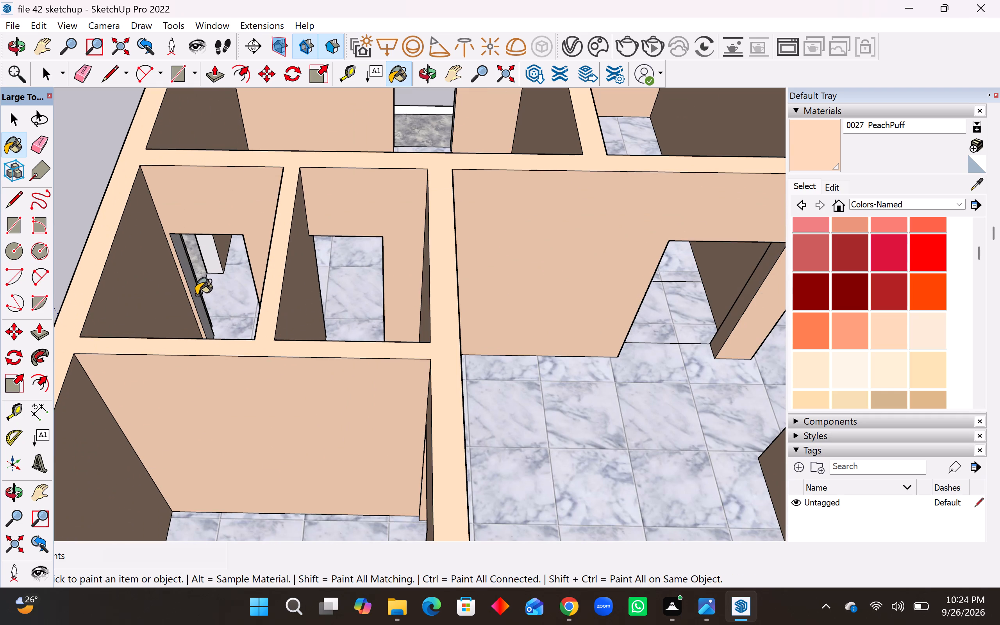
pyautogui.click(196, 295)
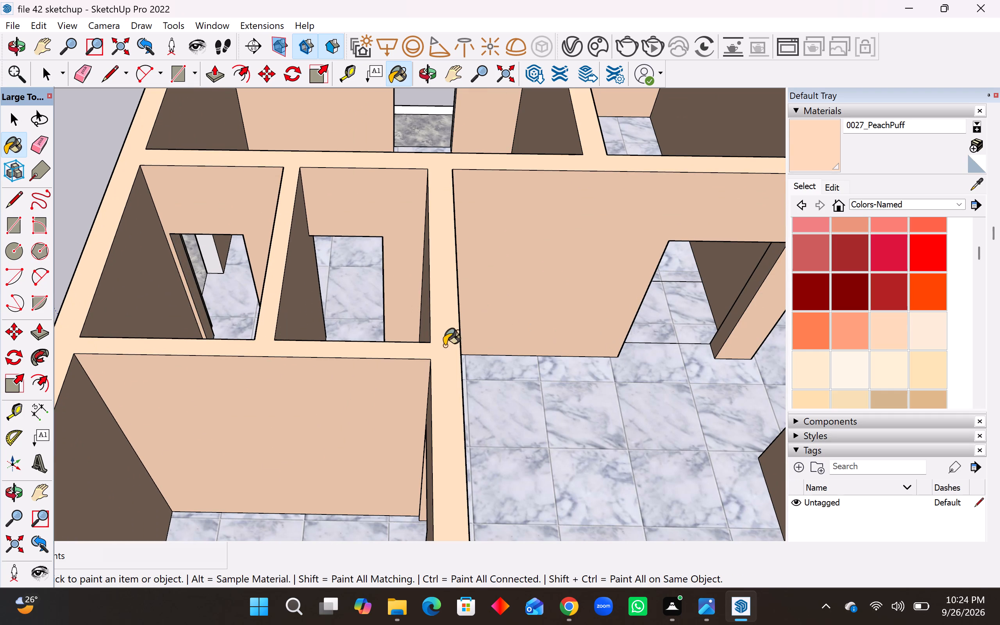
pyautogui.click(203, 253)
# Paint the white walls of the corner, small, corridor, middle and narrow end rooms, plus the narrow room's door reveal, with PeachPuff.
pyautogui.scroll(-10, 216, 296)
pyautogui.moveTo(429, 329); pyautogui.dragTo(5, 334, button='middle')
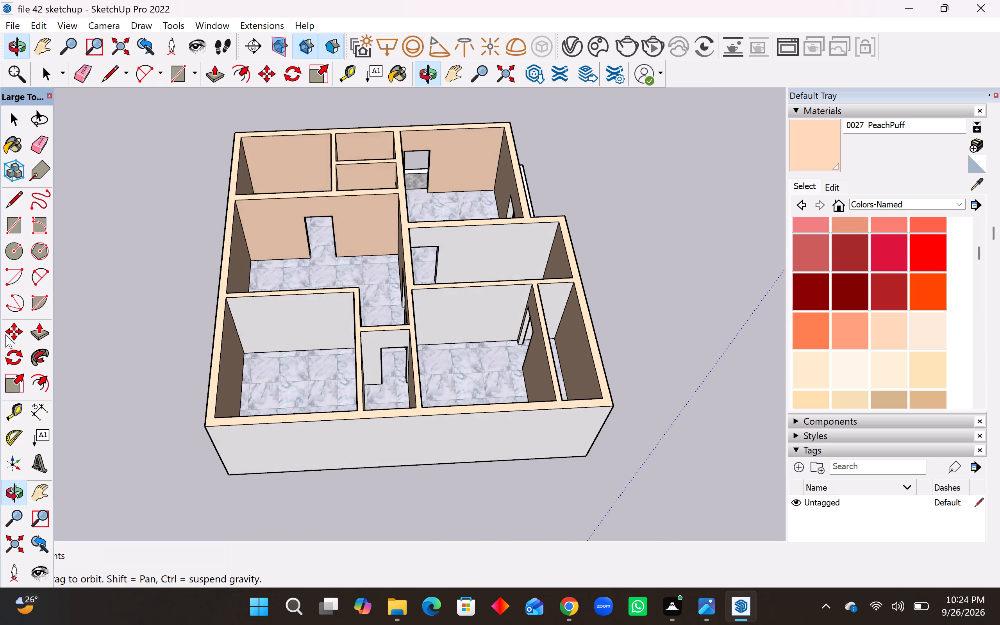
pyautogui.moveTo(5, 334); pyautogui.dragTo(0, 345, button='middle')
pyautogui.click(303, 311)
pyautogui.click(373, 342)
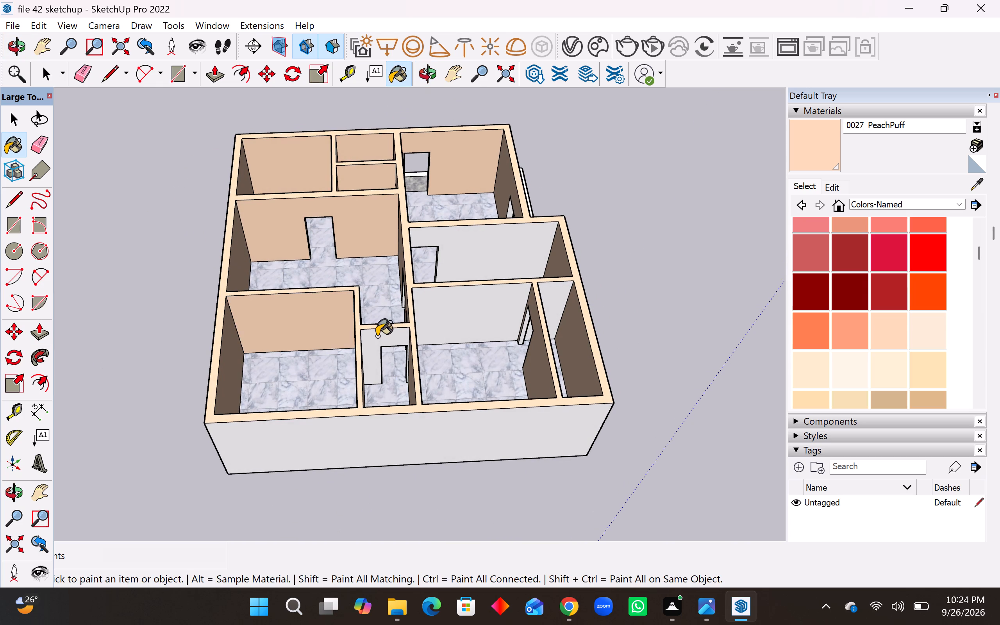
pyautogui.click(467, 260)
pyautogui.click(457, 319)
pyautogui.click(560, 304)
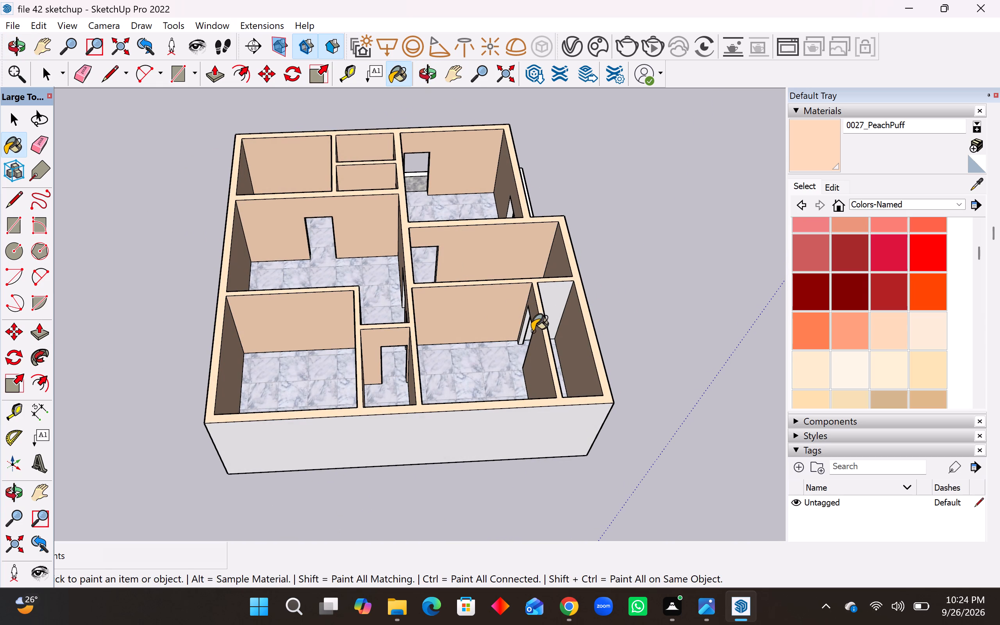
pyautogui.click(526, 326)
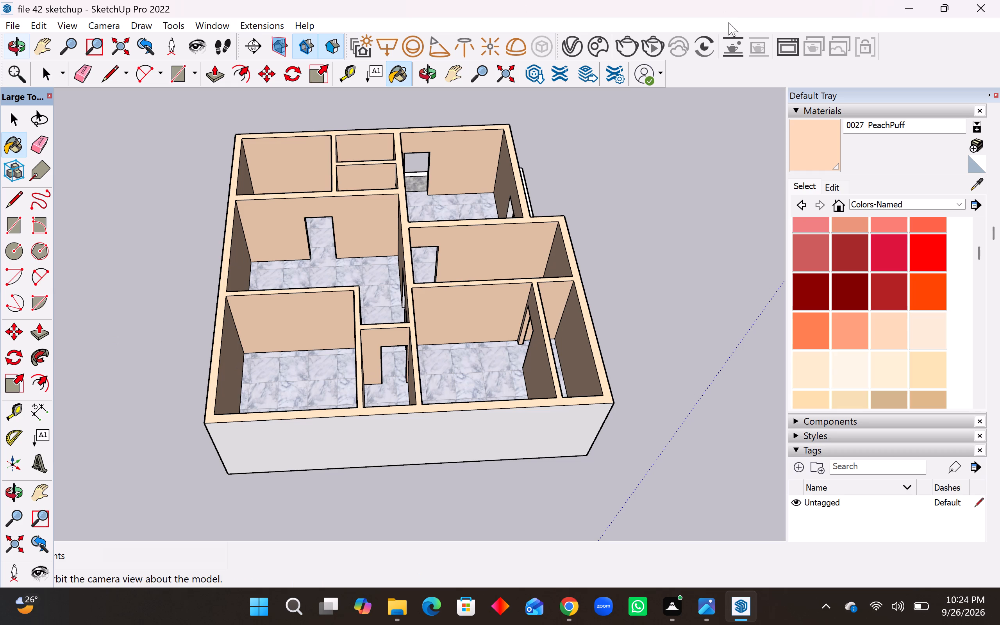
# Paint the narrow end room's long wall and the corridor room's door reveal with PeachPuff.
pyautogui.moveTo(303, 330); pyautogui.dragTo(644, 371, button='middle')
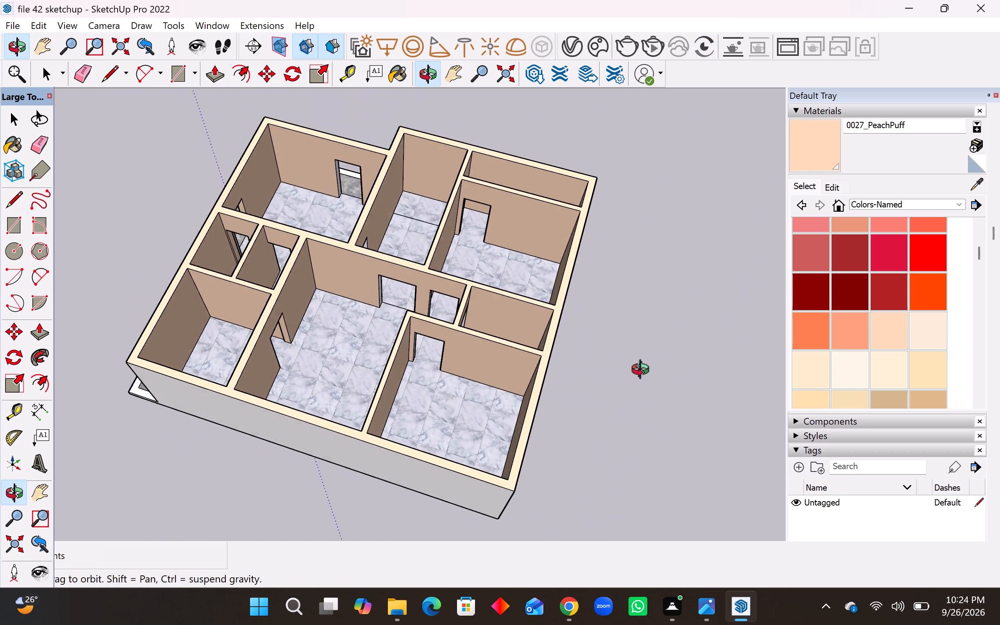
pyautogui.moveTo(644, 371); pyautogui.dragTo(0, 287, button='middle')
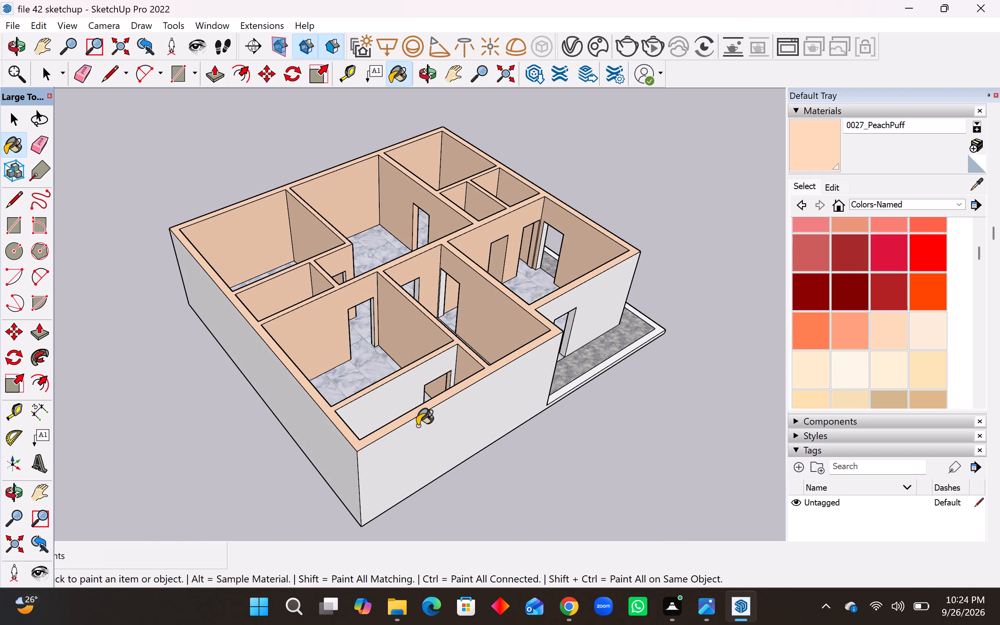
pyautogui.moveTo(391, 396); pyautogui.dragTo(273, 502, button='middle')
pyautogui.click(294, 441)
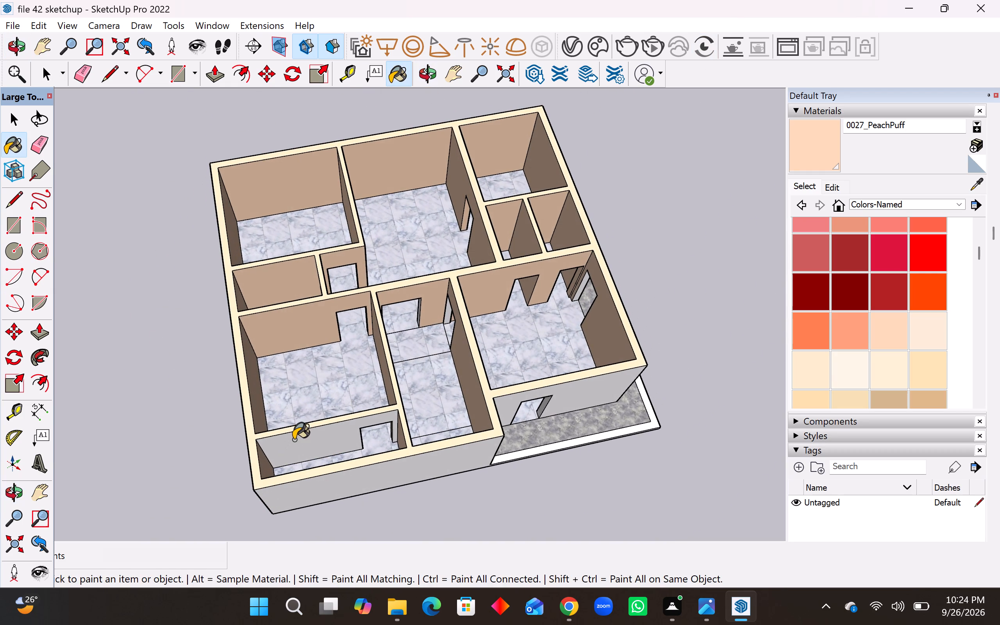
pyautogui.click(447, 310)
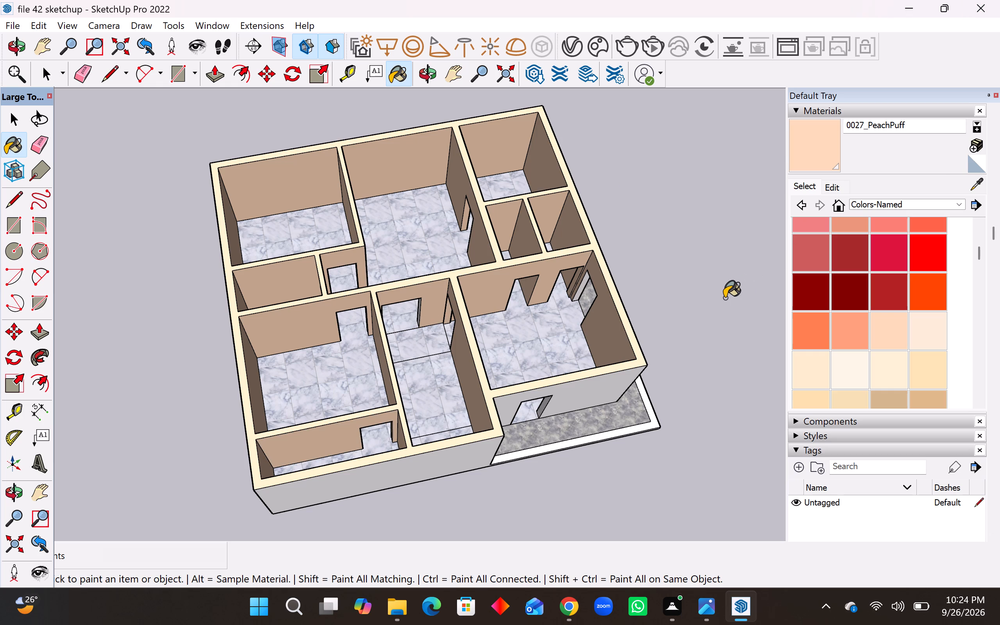
# Paint the unpainted door reveal in the narrow end room's long wall with PeachPuff.
pyautogui.scroll(-5, 537, 336)
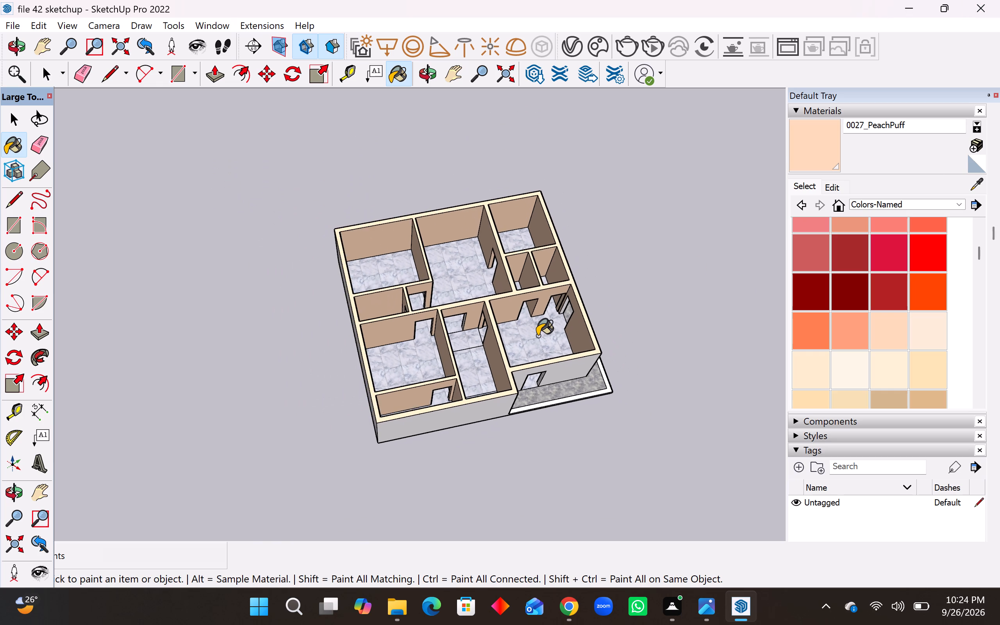
pyautogui.scroll(-4, 537, 336)
pyautogui.scroll(8, 476, 406)
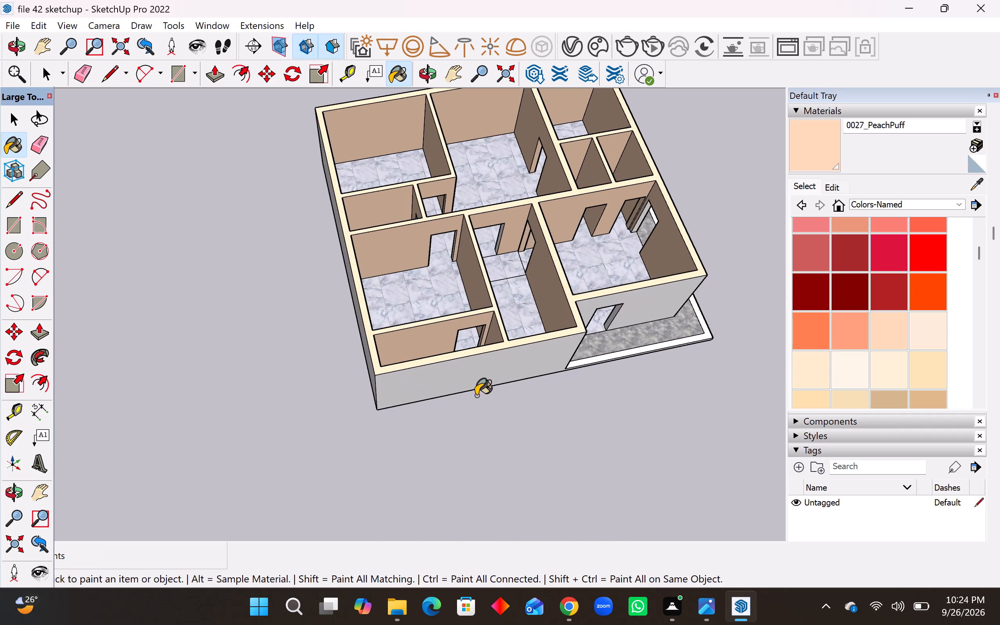
pyautogui.scroll(5, 476, 396)
pyautogui.moveTo(513, 298); pyautogui.dragTo(517, 359, button='middle')
pyautogui.scroll(6, 410, 340)
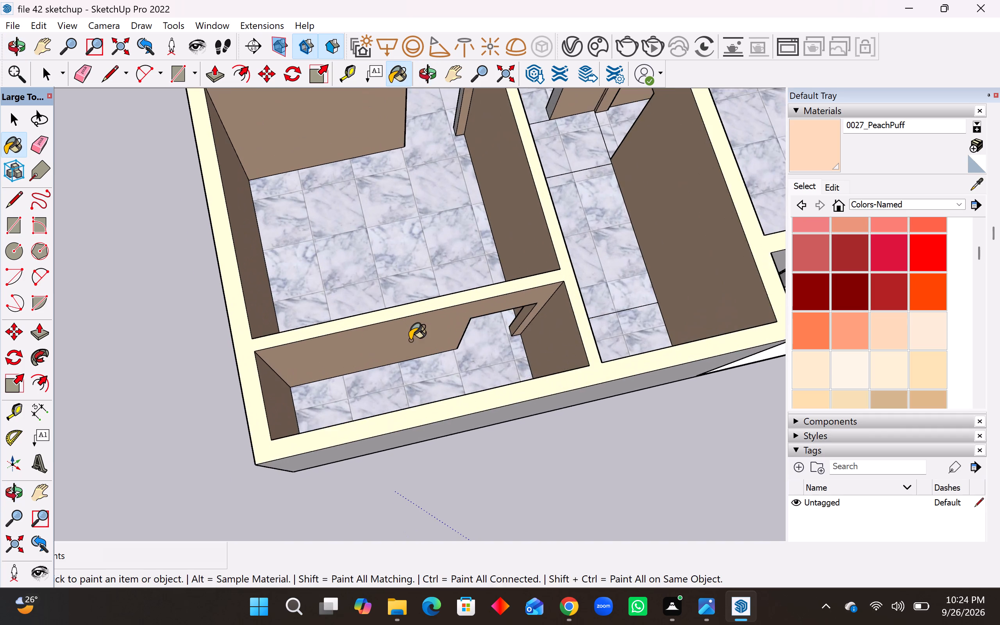
pyautogui.scroll(2, 410, 340)
pyautogui.moveTo(462, 337); pyautogui.dragTo(203, 258, button='middle')
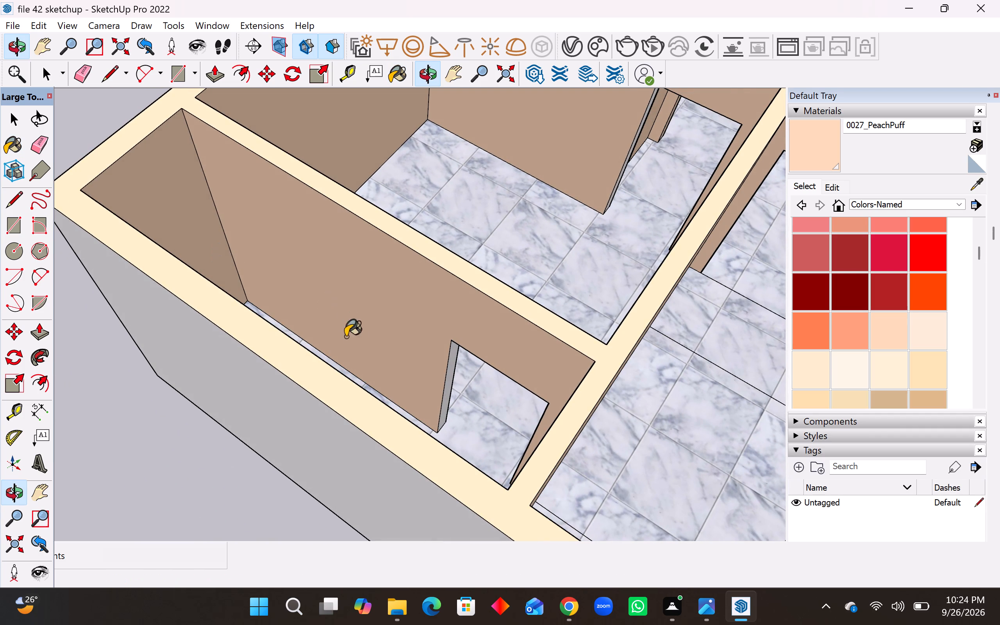
pyautogui.click(449, 370)
# Paint the unpainted reveals of the middle room's doorway and the doorway beyond it with PeachPuff.
pyautogui.moveTo(508, 354); pyautogui.dragTo(510, 354, button='middle')
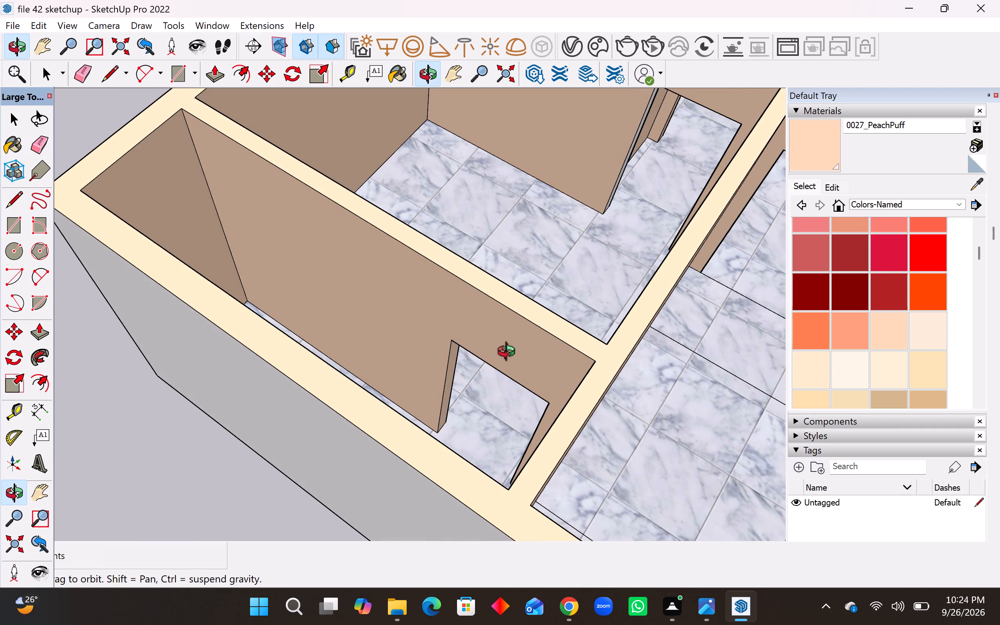
pyautogui.moveTo(510, 354); pyautogui.dragTo(501, 349, button='middle')
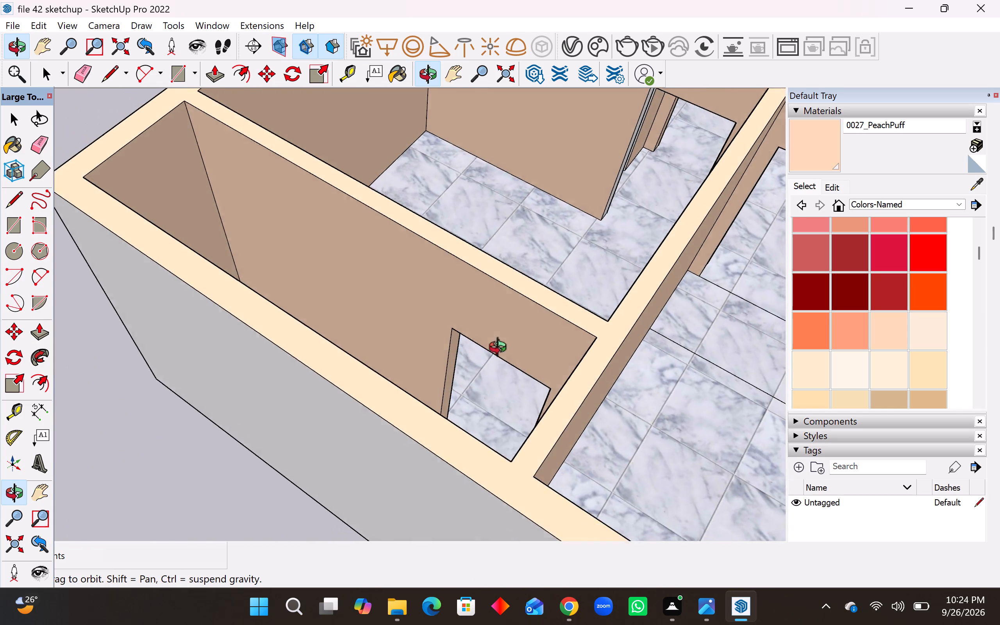
pyautogui.moveTo(501, 349); pyautogui.dragTo(425, 334, button='middle')
pyautogui.scroll(-5, 320, 380)
pyautogui.scroll(4, 620, 211)
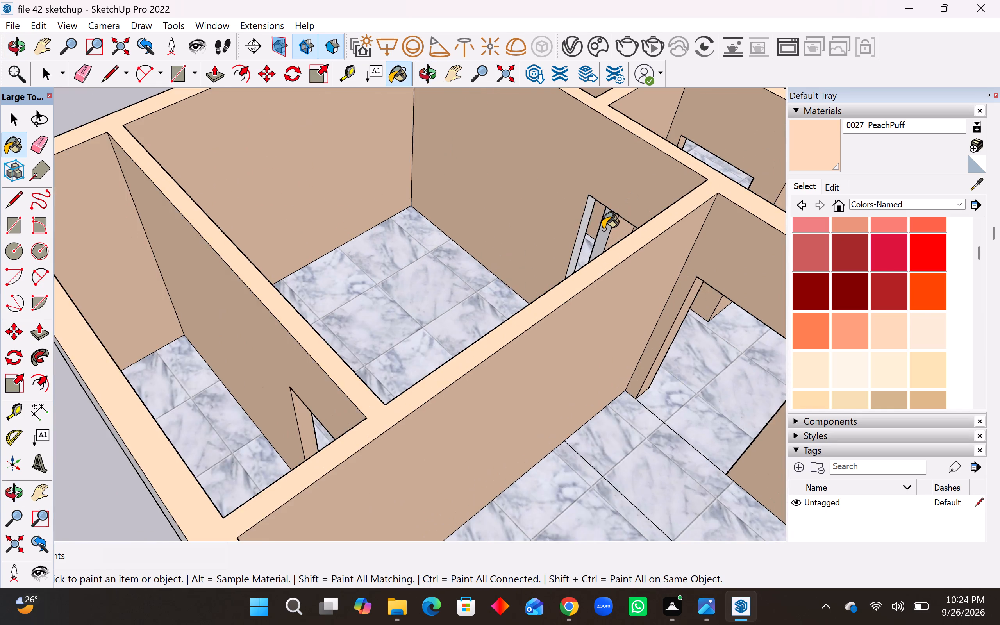
pyautogui.scroll(3, 603, 229)
pyautogui.click(598, 231)
pyautogui.click(570, 239)
pyautogui.moveTo(568, 246); pyautogui.dragTo(622, 269, button='middle')
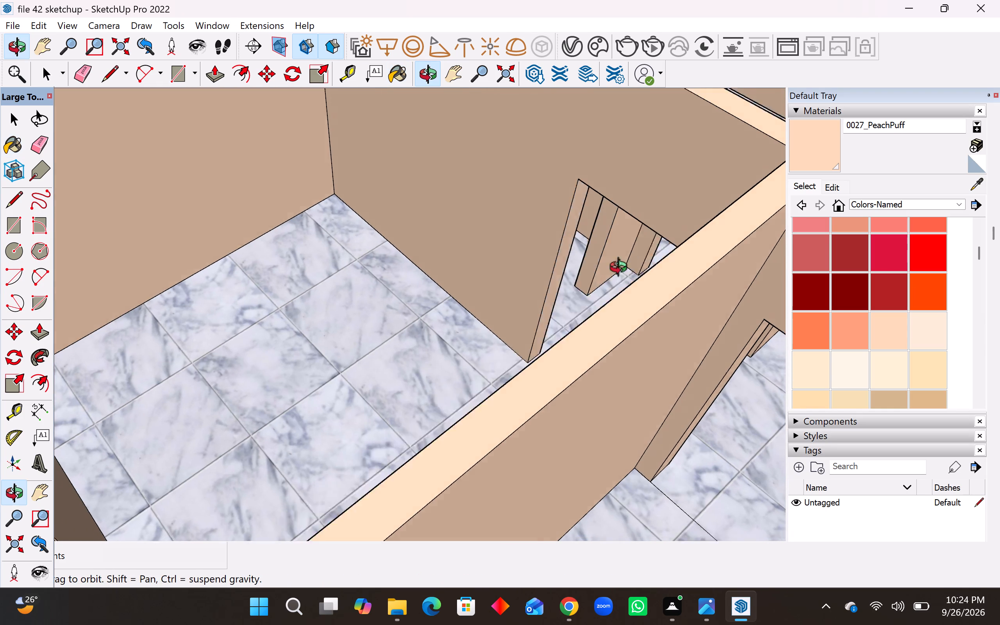
pyautogui.moveTo(622, 269); pyautogui.dragTo(895, 292, button='middle')
pyautogui.click(566, 162)
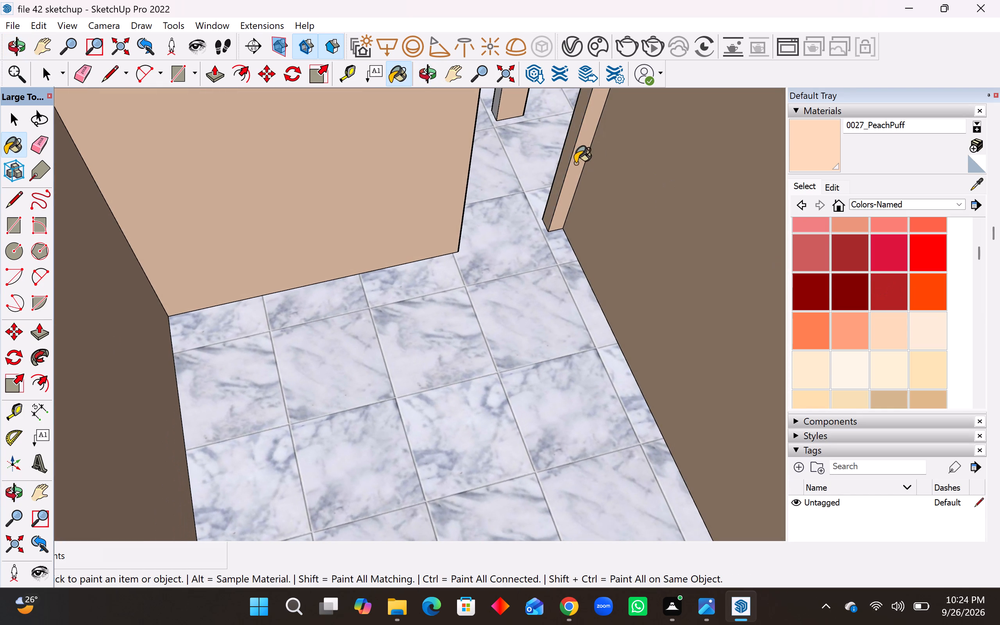
# Paint the leftover door reveals of the hall, the corridor room and the adjoining small room with PeachPuff.
pyautogui.moveTo(559, 191); pyautogui.dragTo(536, 265, button='middle')
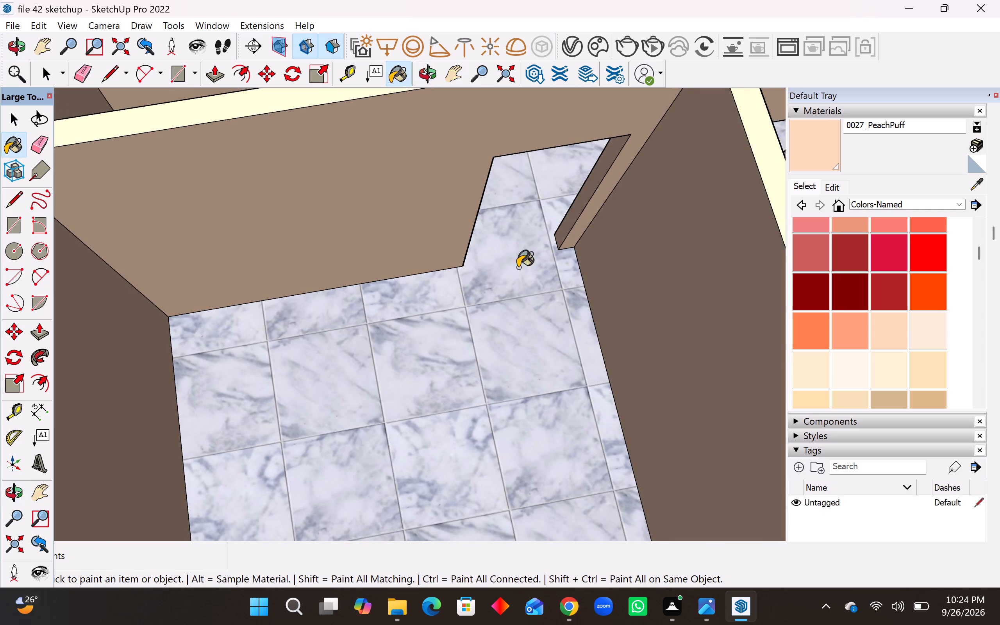
pyautogui.scroll(-6, 409, 293)
pyautogui.scroll(4, 481, 135)
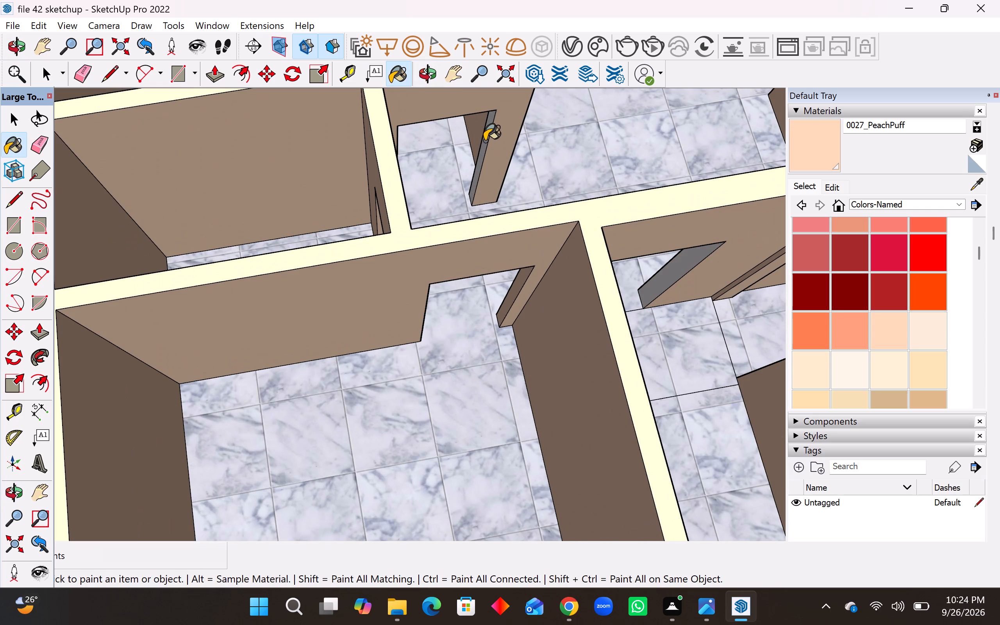
pyautogui.click(484, 141)
pyautogui.click(686, 268)
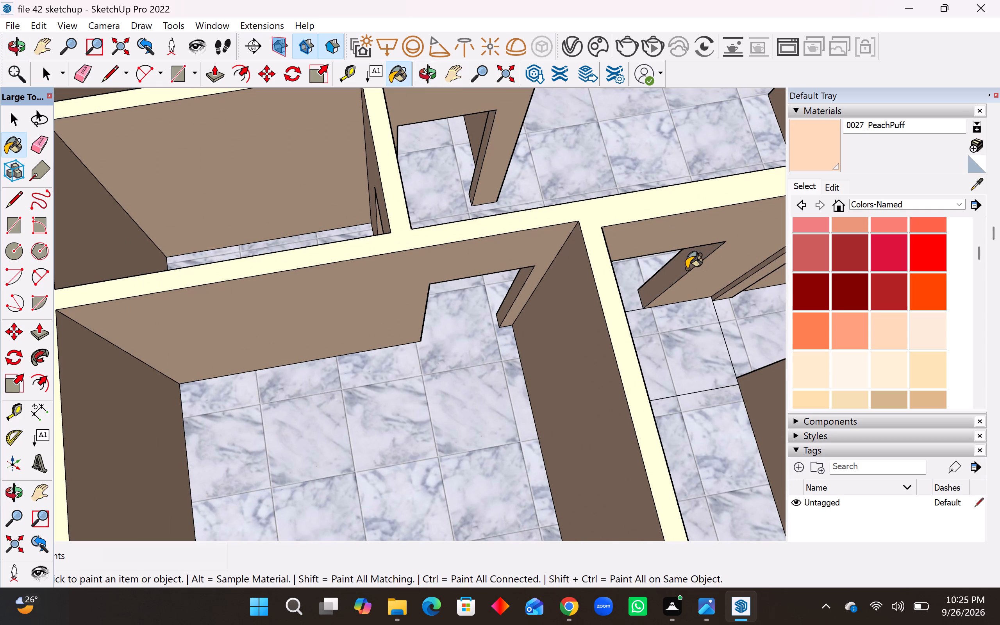
pyautogui.moveTo(379, 199); pyautogui.dragTo(586, 215, button='middle')
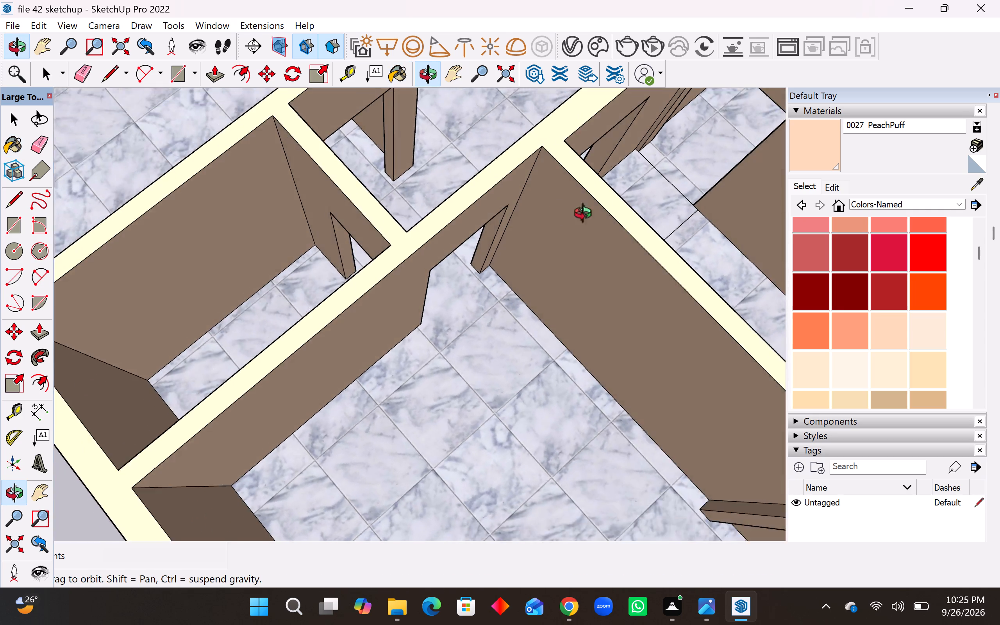
pyautogui.moveTo(586, 215); pyautogui.dragTo(999, 146, button='middle')
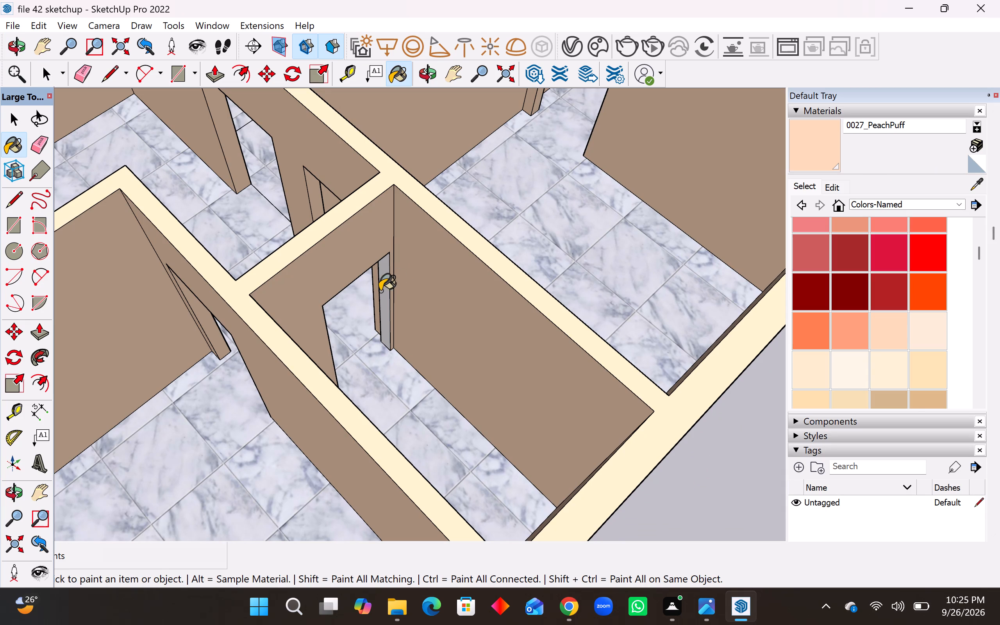
pyautogui.click(381, 291)
# Inspect the doorways around the hall and paint the remaining reveal by the corridor room with PeachPuff.
pyautogui.moveTo(387, 291); pyautogui.dragTo(69, 300, button='middle')
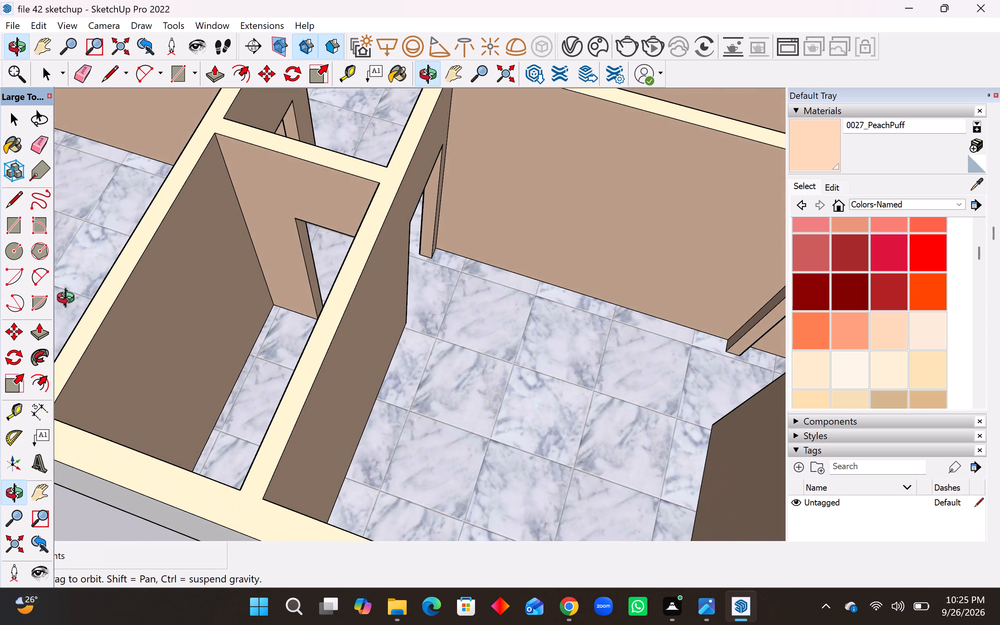
pyautogui.moveTo(69, 300); pyautogui.dragTo(859, 242, button='middle')
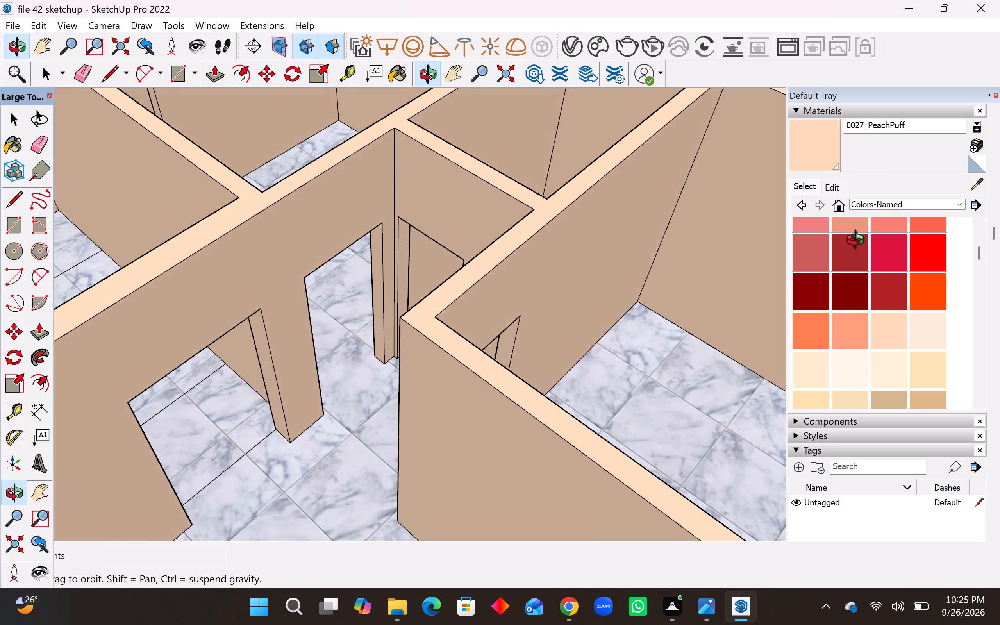
pyautogui.moveTo(859, 242); pyautogui.dragTo(670, 227, button='middle')
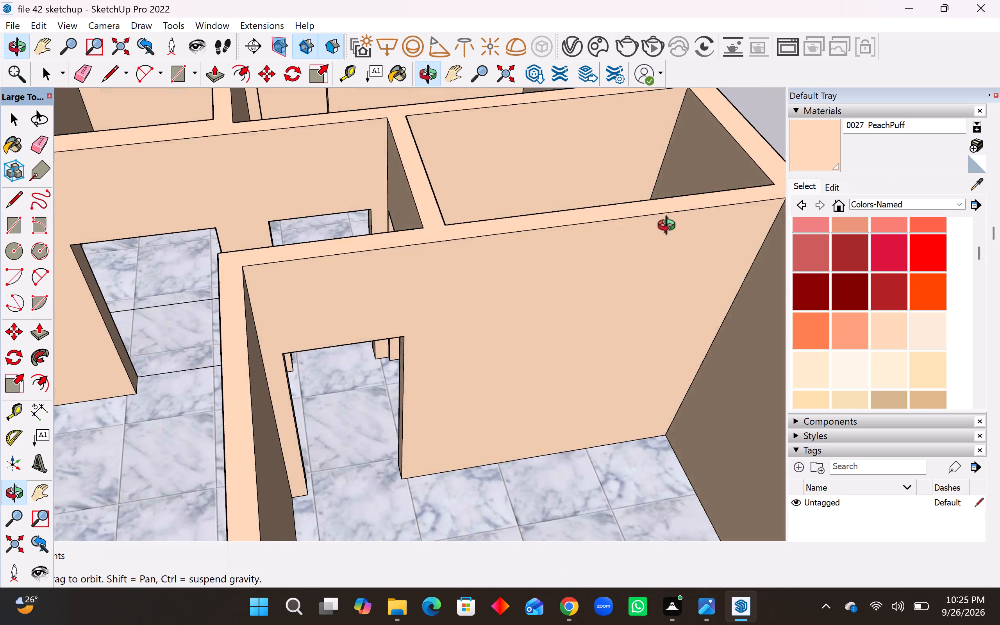
pyautogui.moveTo(670, 227); pyautogui.dragTo(582, 239, button='middle')
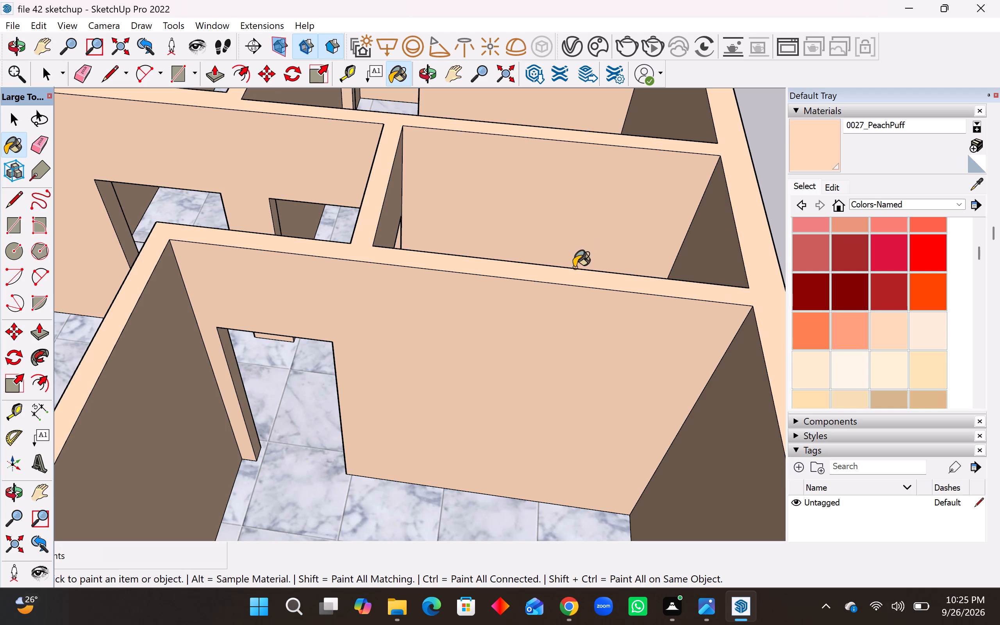
pyautogui.scroll(-8, 571, 275)
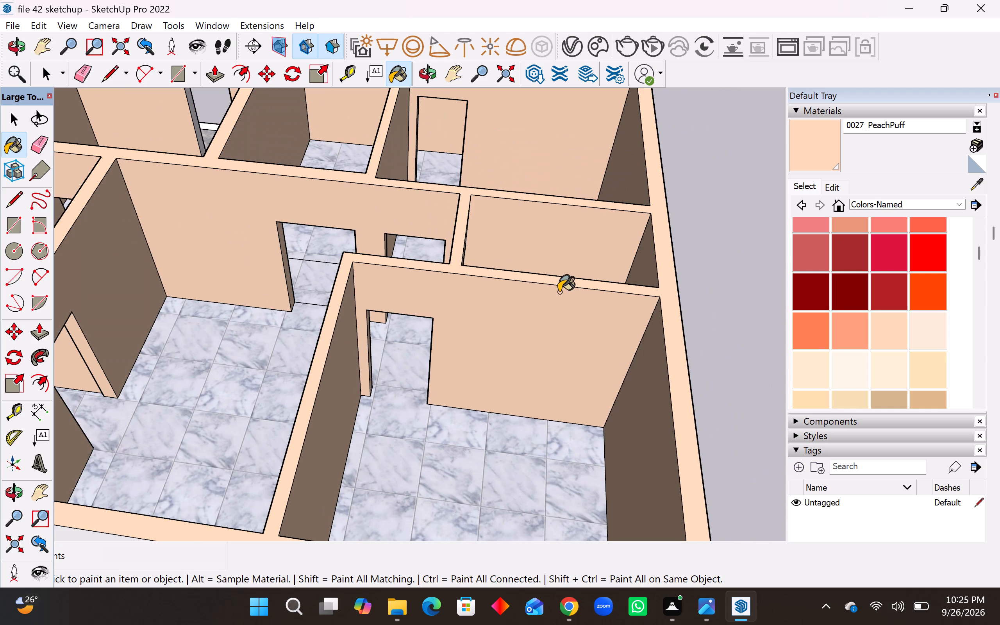
pyautogui.moveTo(534, 258); pyautogui.dragTo(21, 271, button='middle')
pyautogui.scroll(9, 452, 193)
pyautogui.moveTo(460, 216); pyautogui.dragTo(356, 273, button='middle')
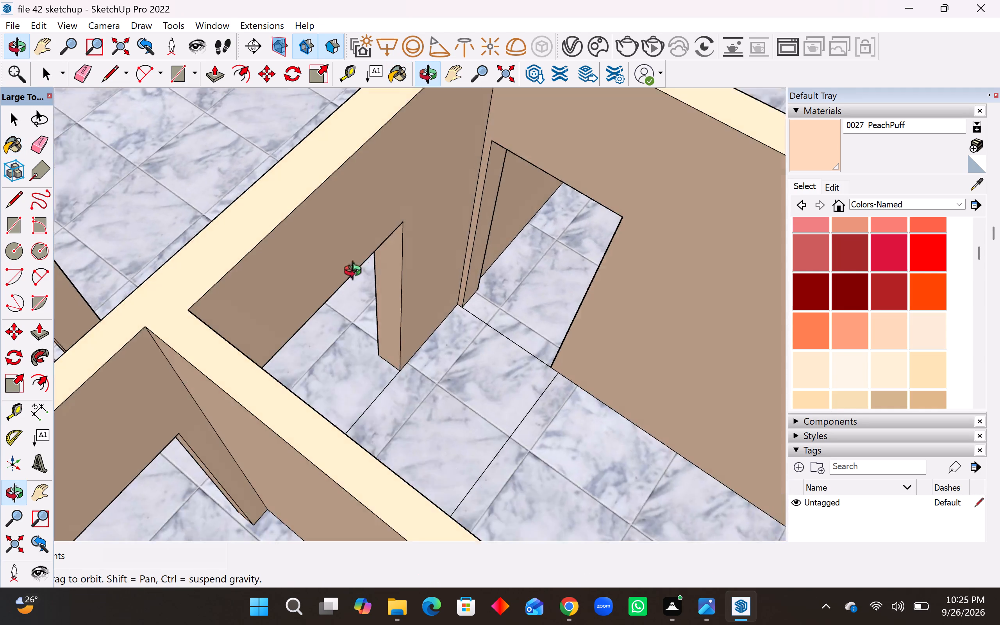
pyautogui.moveTo(356, 273); pyautogui.dragTo(629, 260, button='middle')
pyautogui.click(534, 154)
# Paint the front room's door reveal that opens onto the grey stone verandah with PeachPuff.
pyautogui.scroll(-9, 461, 295)
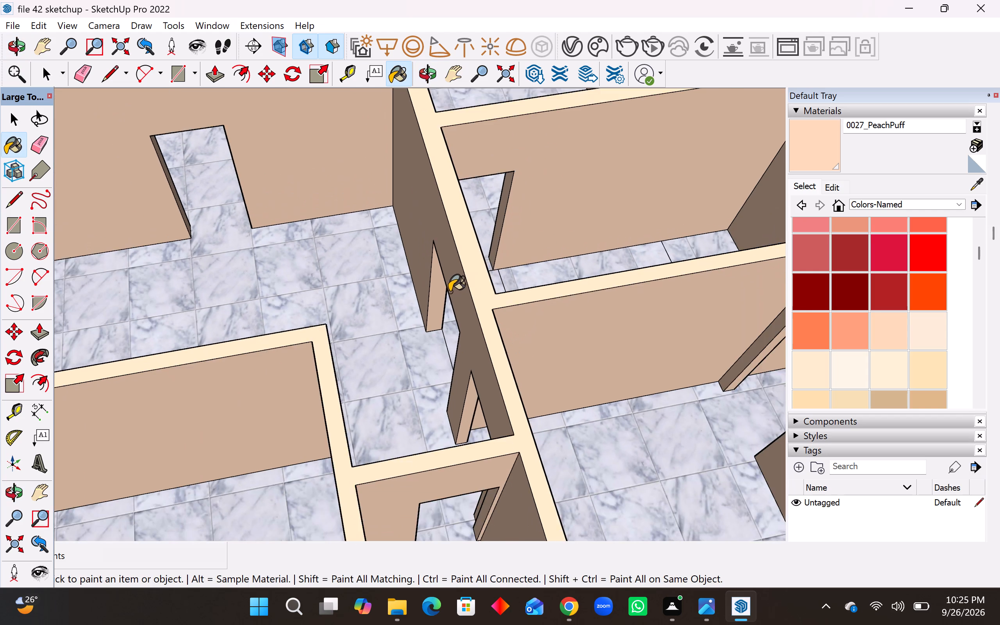
pyautogui.scroll(-4, 449, 292)
pyautogui.scroll(8, 316, 225)
pyautogui.moveTo(336, 223); pyautogui.dragTo(437, 209, button='middle')
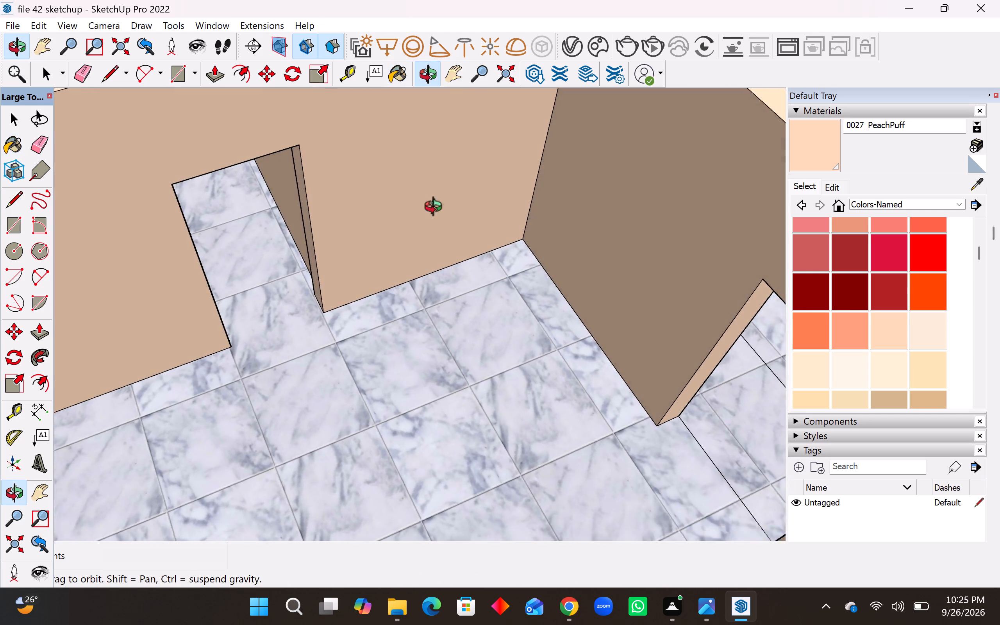
pyautogui.moveTo(437, 209); pyautogui.dragTo(223, 231, button='middle')
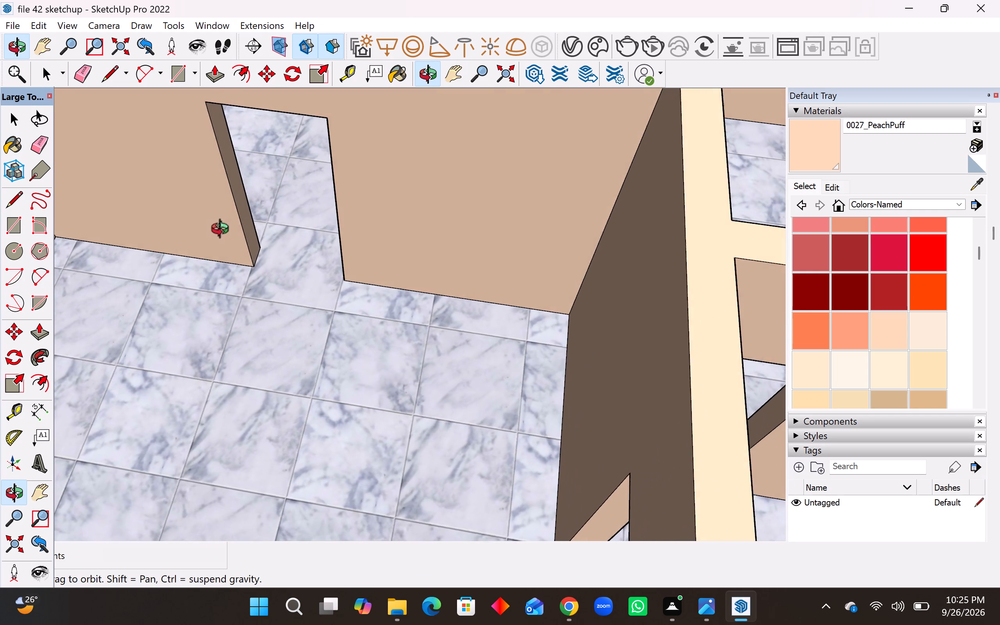
pyautogui.moveTo(223, 231); pyautogui.dragTo(222, 234, button='middle')
pyautogui.scroll(-14, 189, 272)
pyautogui.scroll(2, 360, 291)
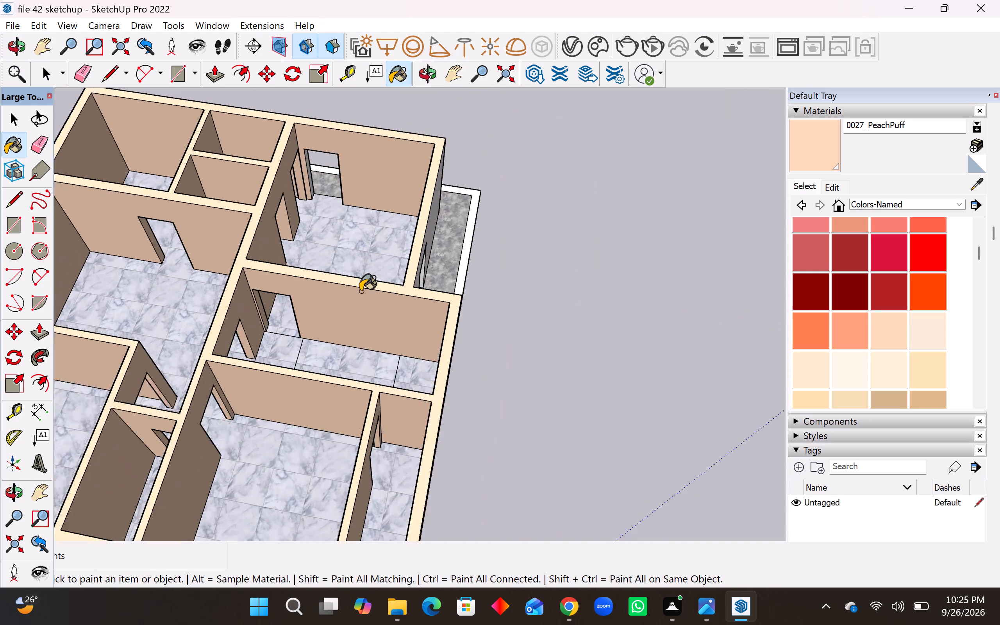
pyautogui.scroll(12, 360, 291)
pyautogui.moveTo(223, 316); pyautogui.dragTo(440, 266, button='middle')
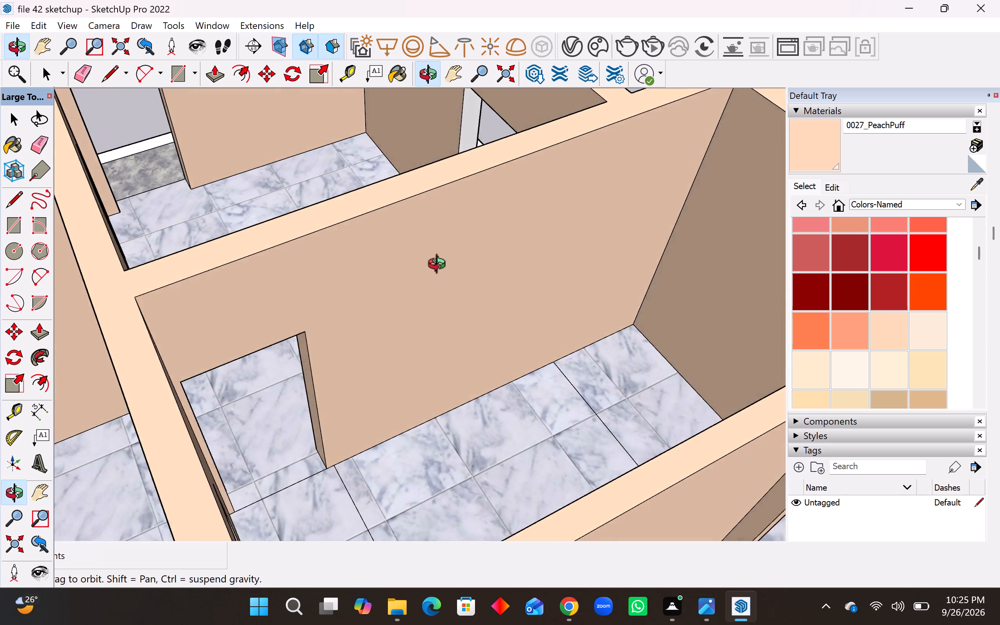
pyautogui.moveTo(440, 266); pyautogui.dragTo(422, 327, button='middle')
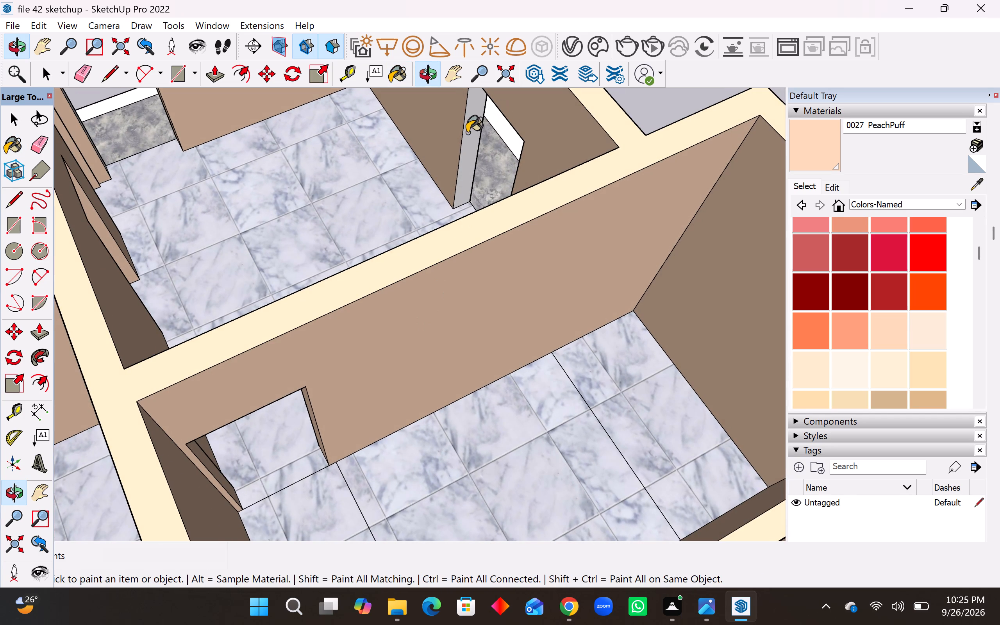
pyautogui.click(469, 134)
pyautogui.moveTo(467, 176); pyautogui.dragTo(808, 170, button='middle')
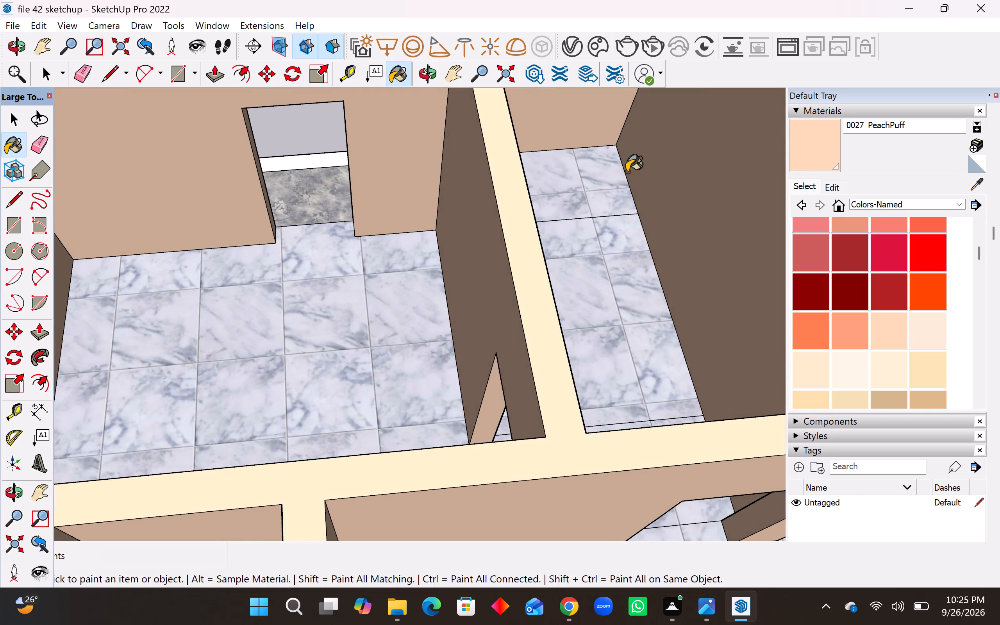
# Paint the unpainted reveal of the corner room's doorway to the short side of the verandah with PeachPuff.
pyautogui.moveTo(393, 168); pyautogui.dragTo(586, 135, button='middle')
pyautogui.click(259, 194)
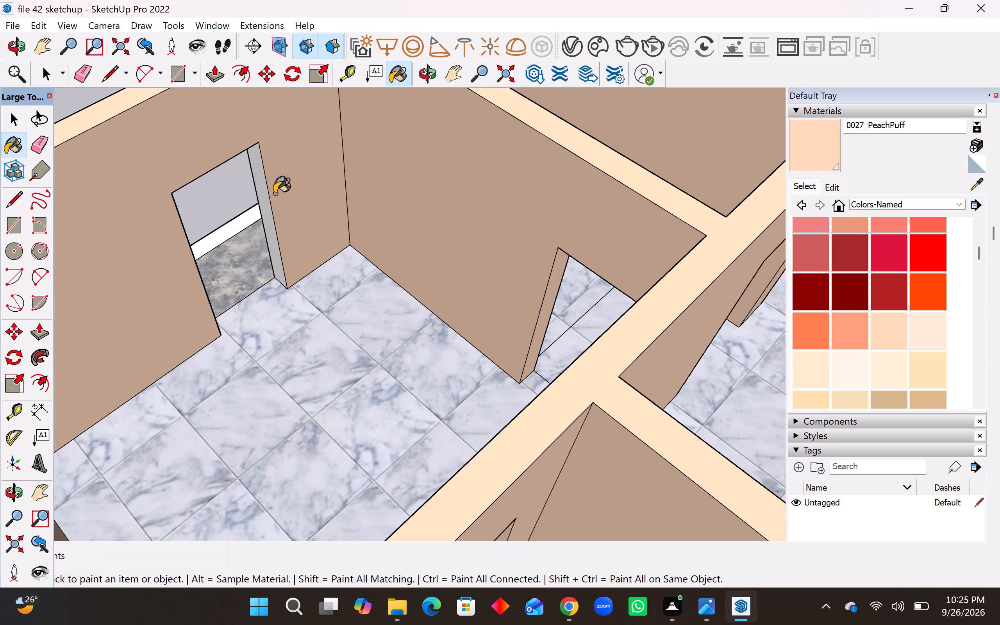
# Check the doorways around the house and paint the white reveal of the corner room's other verandah doorway with PeachPuff.
pyautogui.scroll(-9, 361, 209)
pyautogui.moveTo(389, 355); pyautogui.dragTo(388, 355, button='middle')
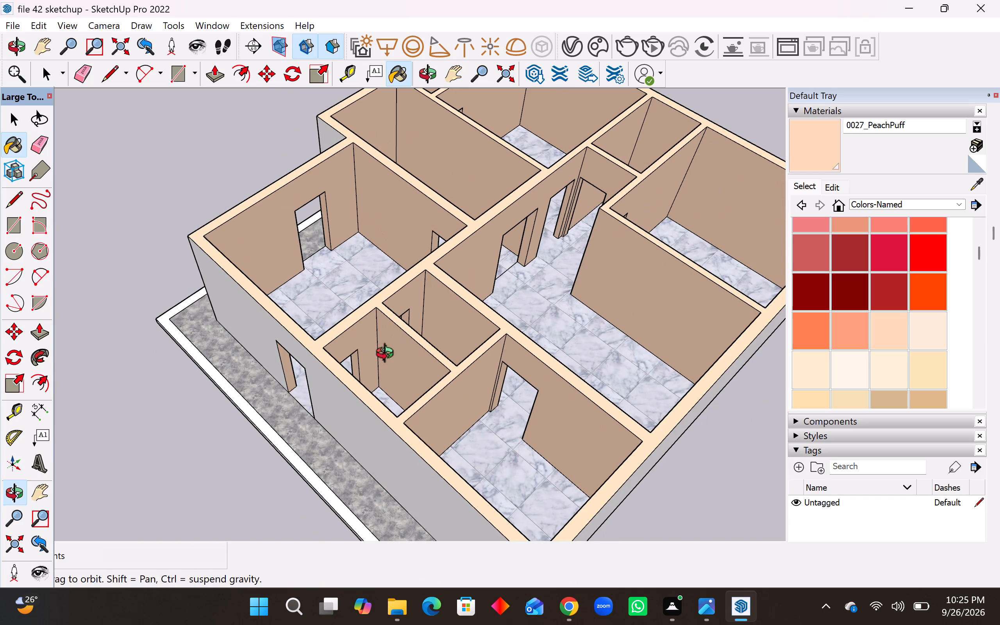
pyautogui.moveTo(388, 355); pyautogui.dragTo(238, 337, button='middle')
pyautogui.scroll(8, 406, 349)
pyautogui.moveTo(375, 330); pyautogui.dragTo(495, 293, button='middle')
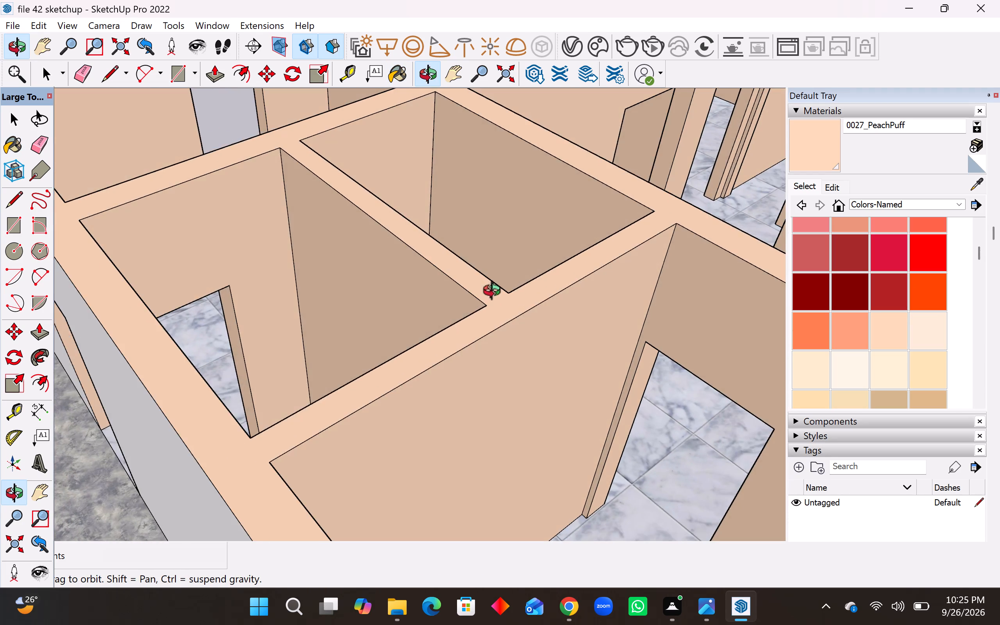
pyautogui.moveTo(495, 293); pyautogui.dragTo(404, 268, button='middle')
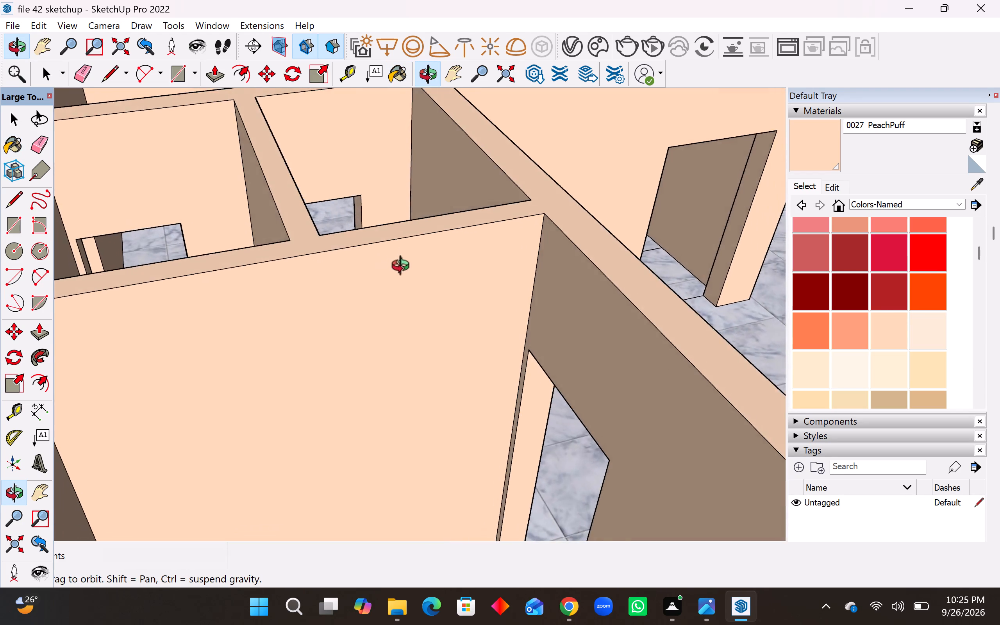
pyautogui.moveTo(404, 268); pyautogui.dragTo(411, 395, button='middle')
pyautogui.scroll(-9, 422, 352)
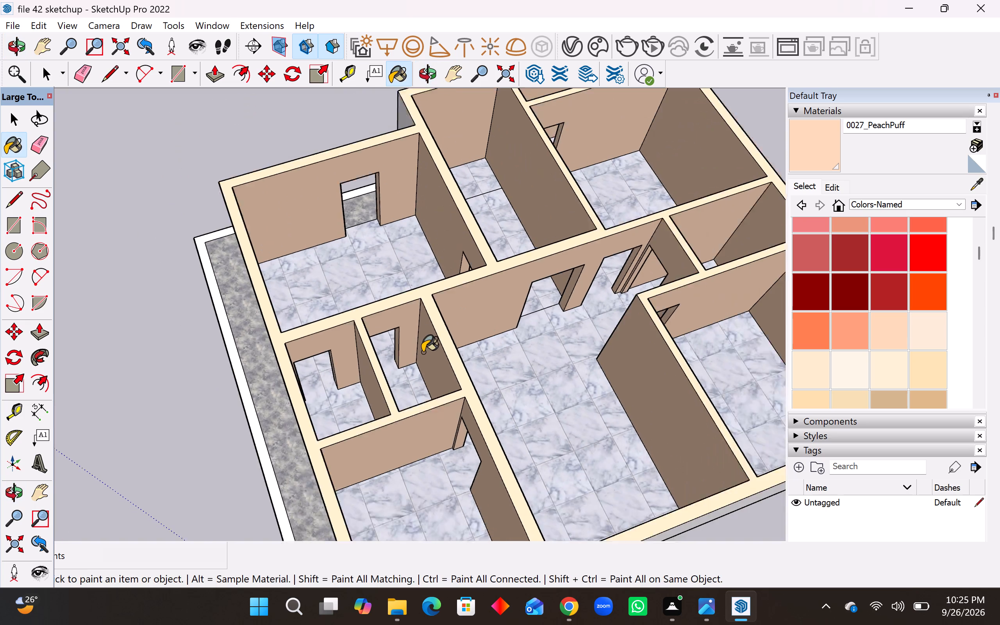
pyautogui.scroll(-2, 422, 352)
pyautogui.moveTo(431, 351); pyautogui.dragTo(215, 233, button='middle')
pyautogui.moveTo(481, 320); pyautogui.dragTo(181, 366, button='middle')
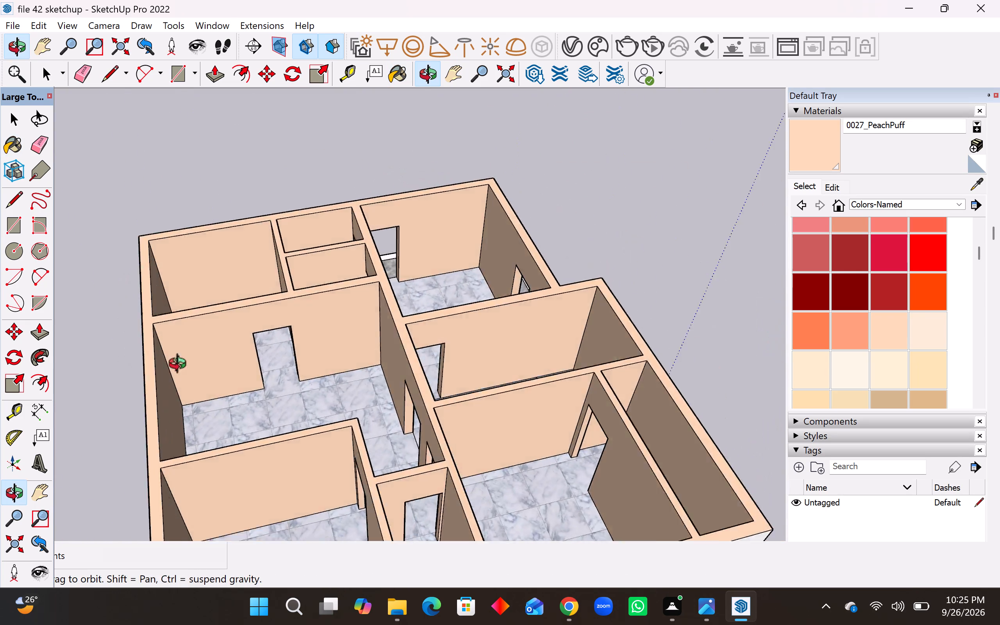
pyautogui.moveTo(181, 366); pyautogui.dragTo(142, 367, button='middle')
pyautogui.moveTo(448, 346); pyautogui.dragTo(137, 365, button='middle')
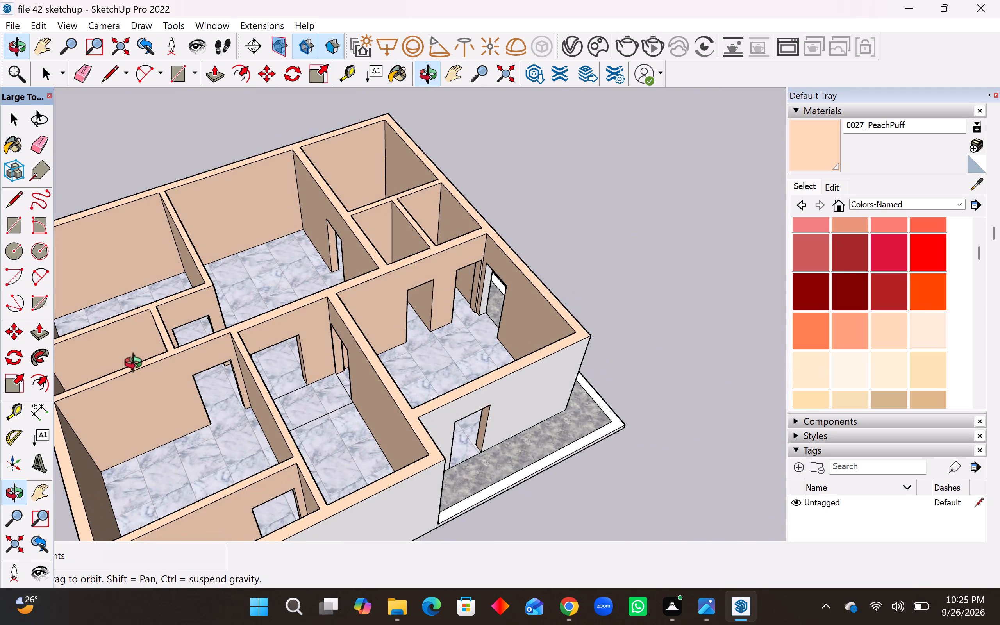
pyautogui.moveTo(137, 365); pyautogui.dragTo(141, 338, button='middle')
pyautogui.scroll(4, 524, 321)
pyautogui.click(468, 290)
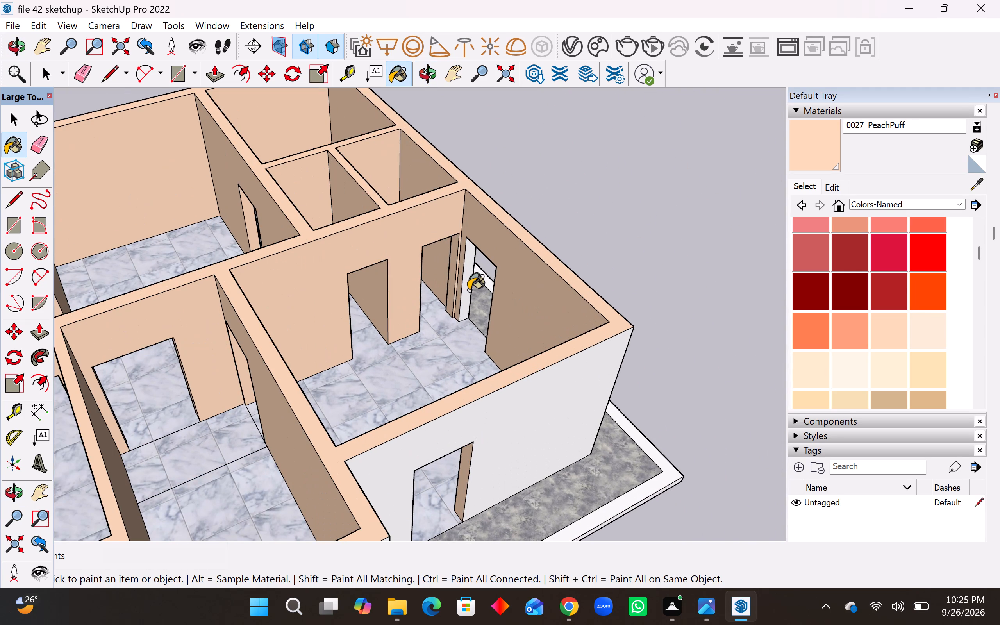
# Examine the whole house from all sides for unpainted interior walls and door reveals.
pyautogui.scroll(-5, 477, 287)
pyautogui.moveTo(493, 298); pyautogui.dragTo(570, 324, button='middle')
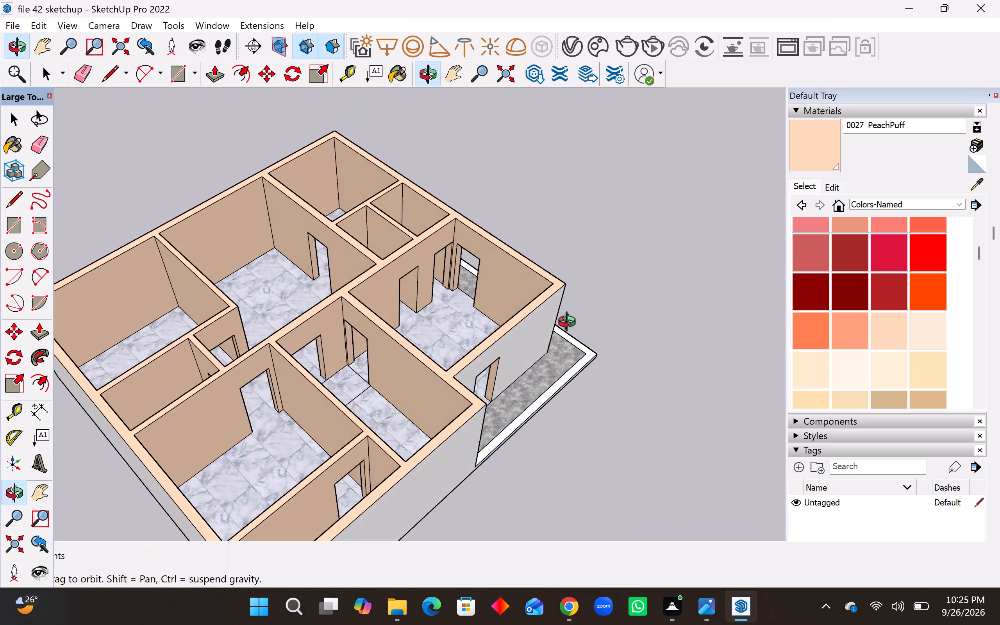
pyautogui.moveTo(570, 324); pyautogui.dragTo(807, 332, button='middle')
pyautogui.moveTo(463, 243); pyautogui.dragTo(731, 258, button='middle')
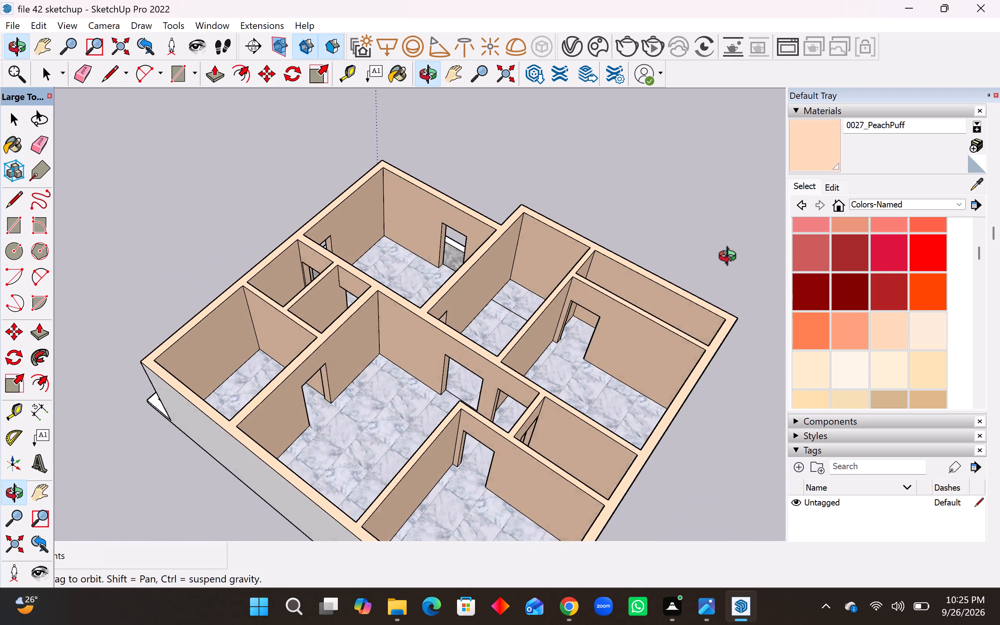
pyautogui.moveTo(731, 258); pyautogui.dragTo(732, 227, button='middle')
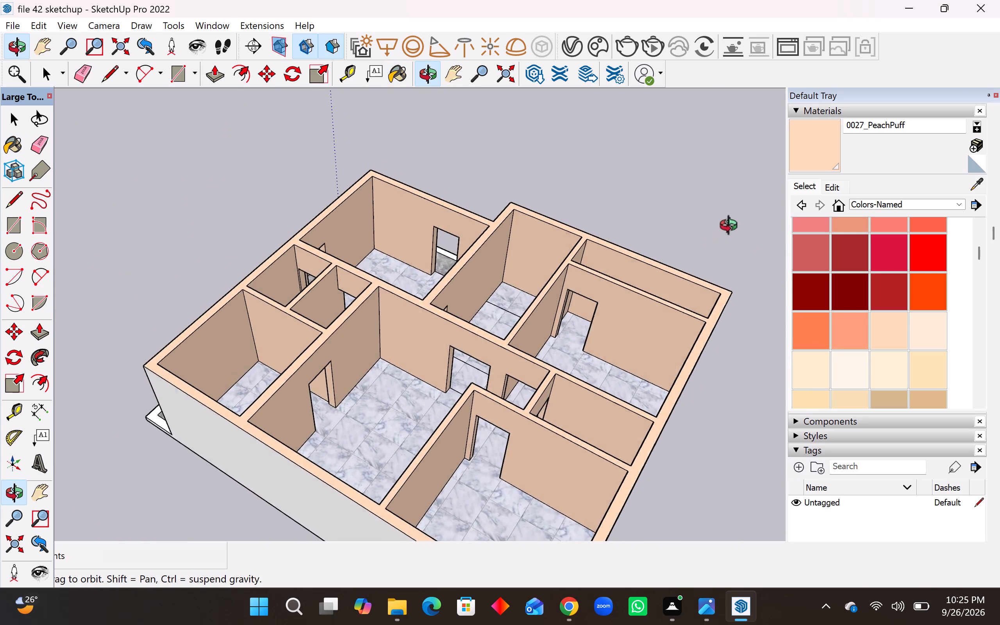
pyautogui.moveTo(732, 227); pyautogui.dragTo(436, 281, button='middle')
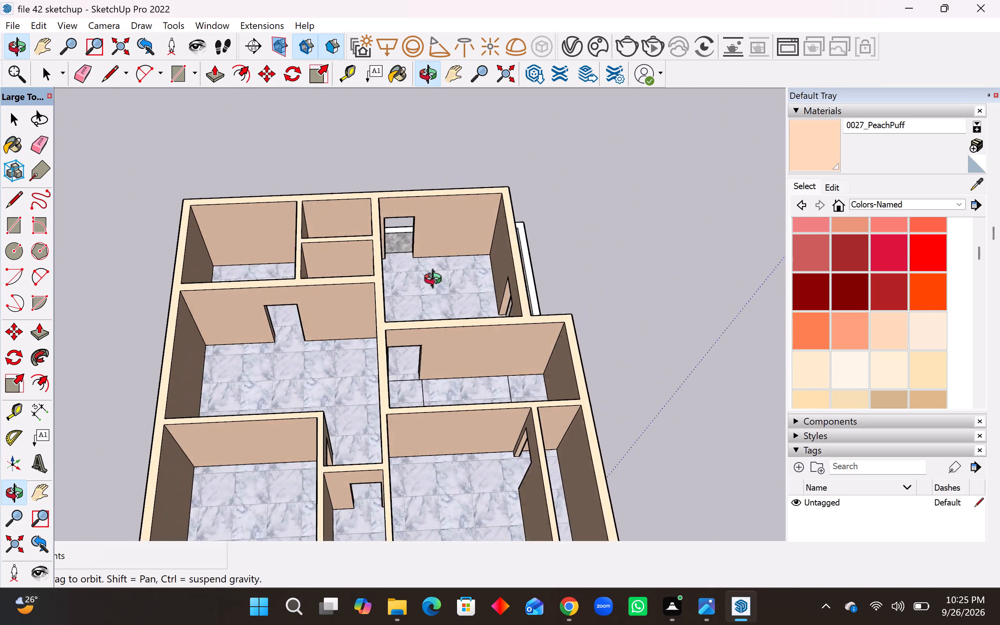
pyautogui.moveTo(436, 281); pyautogui.dragTo(741, 181, button='middle')
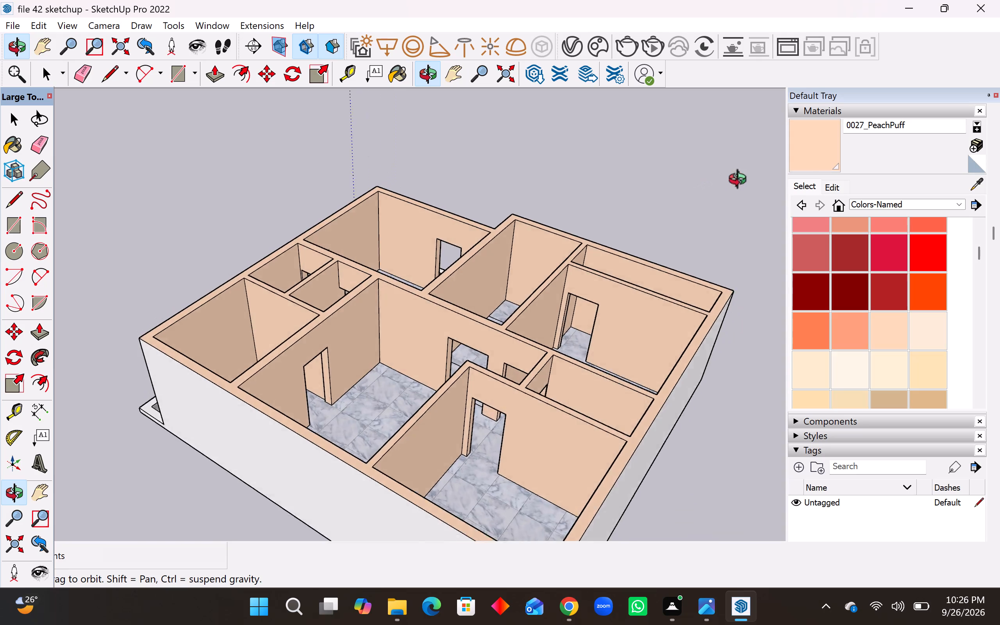
pyautogui.moveTo(741, 181); pyautogui.dragTo(884, 190, button='middle')
pyautogui.moveTo(587, 289); pyautogui.dragTo(809, 268, button='middle')
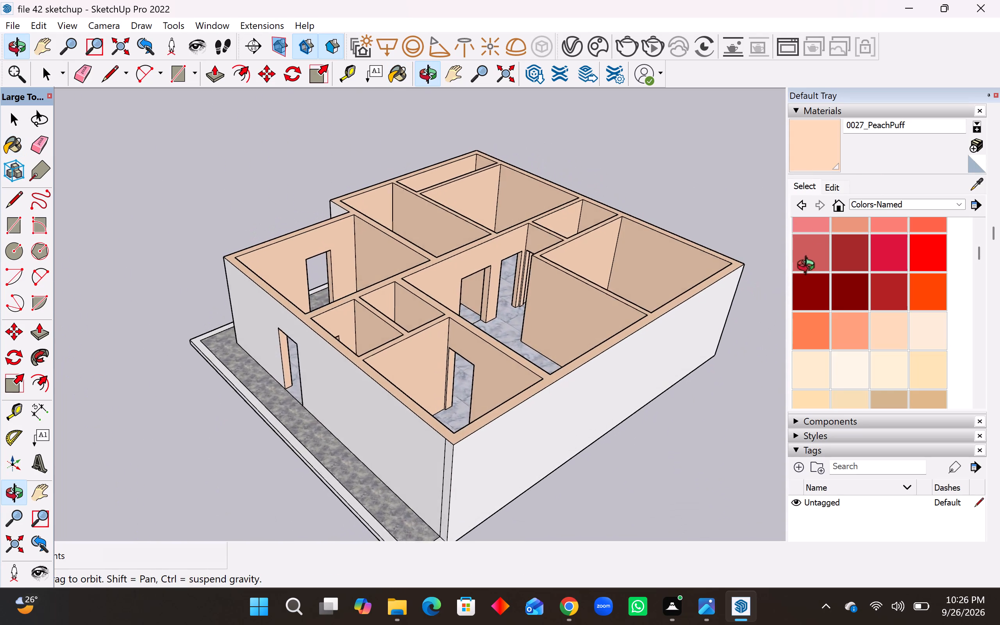
pyautogui.moveTo(809, 268); pyautogui.dragTo(820, 254, button='middle')
pyautogui.moveTo(441, 266); pyautogui.dragTo(409, 387, button='middle')
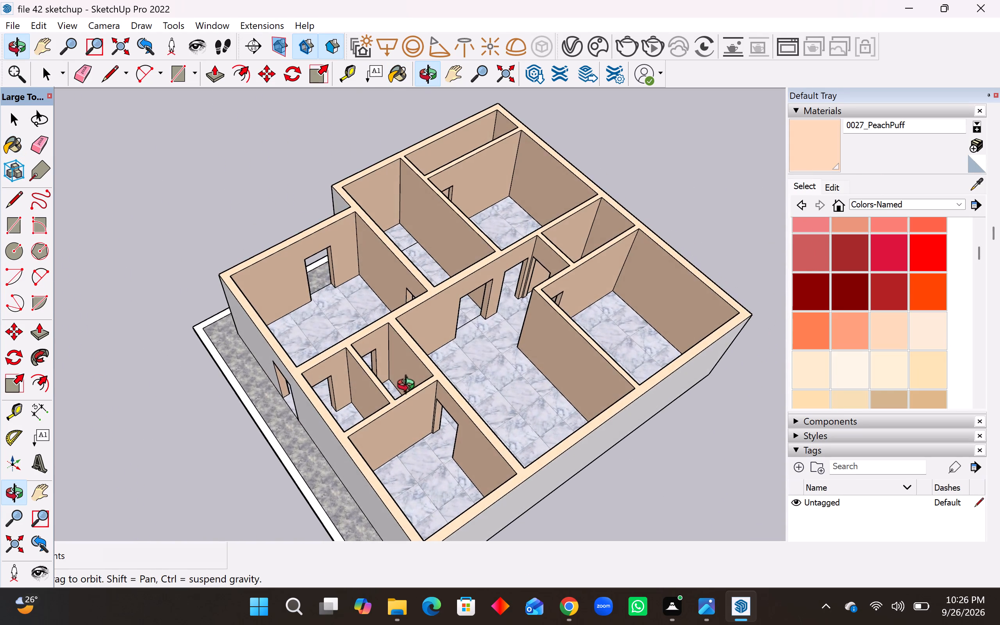
pyautogui.moveTo(409, 387); pyautogui.dragTo(632, 229, button='middle')
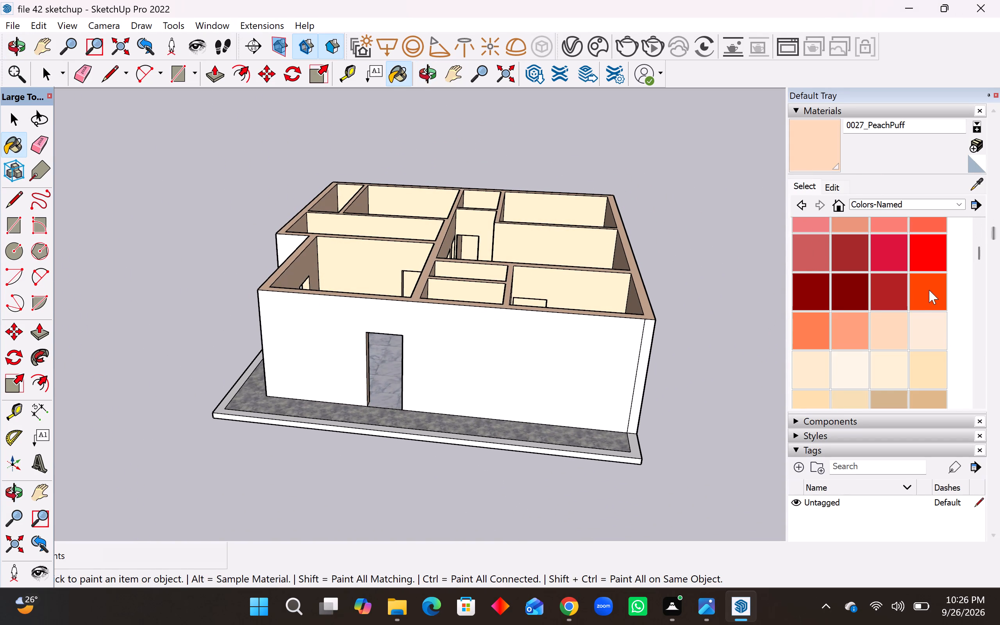
# Paint the long exterior wall with the verandah door with Blacktop Old 02 from the Asphalt and Concrete materials.
pyautogui.click(916, 203)
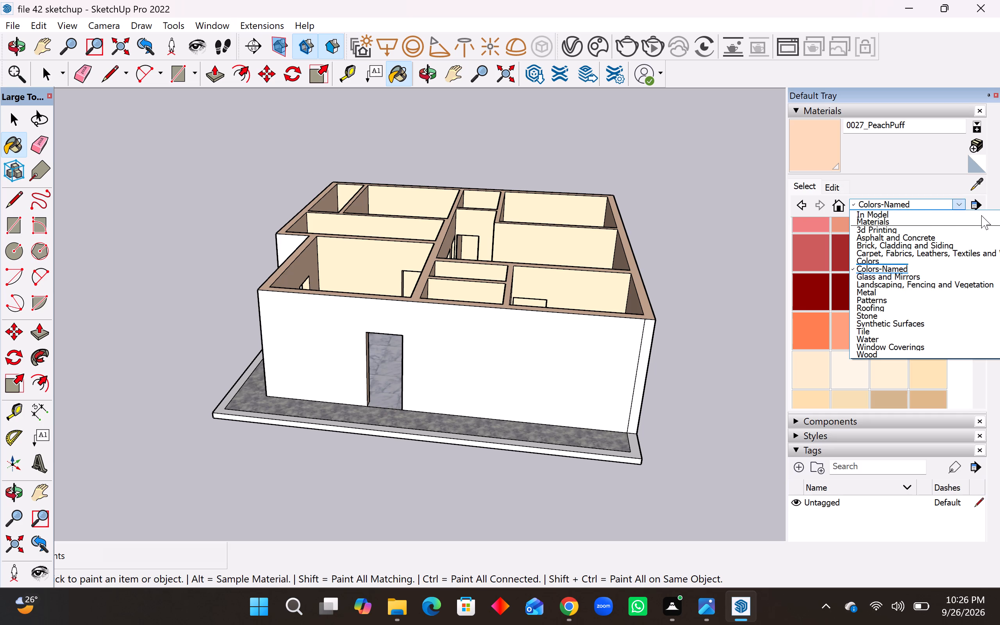
pyautogui.click(987, 237)
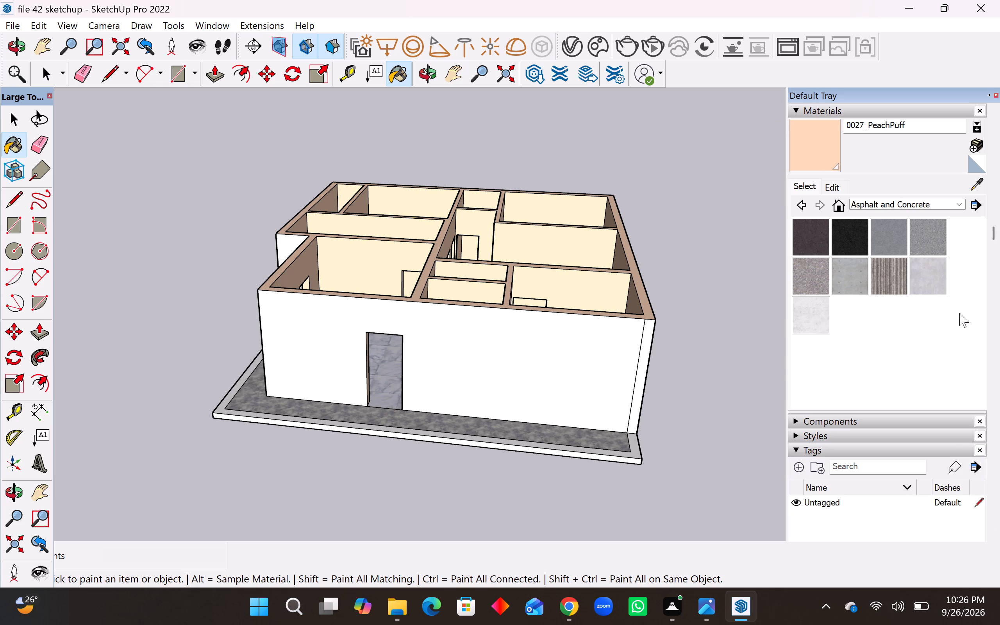
pyautogui.click(921, 237)
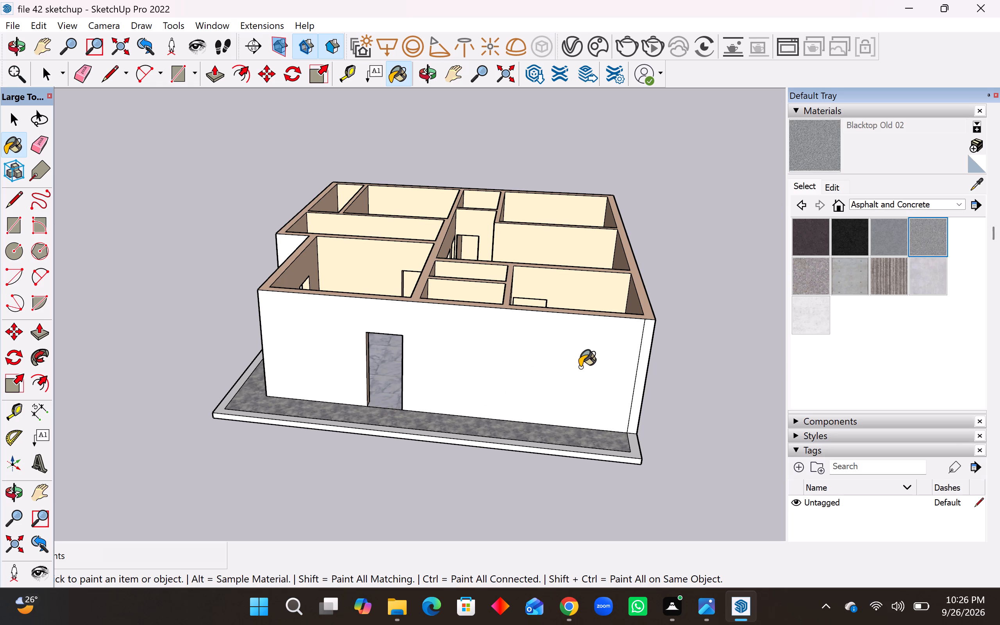
pyautogui.click(579, 367)
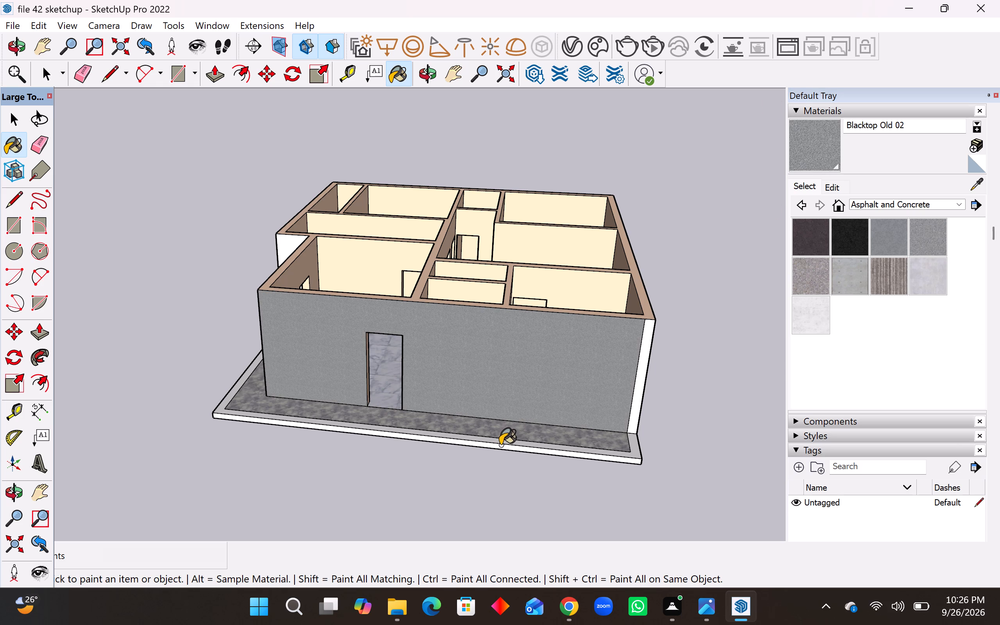
# Paint the next three exterior walls around the house with Blacktop Old 02.
pyautogui.scroll(4, 652, 378)
pyautogui.moveTo(652, 378); pyautogui.dragTo(379, 414, button='middle')
pyautogui.click(379, 414)
pyautogui.moveTo(544, 390); pyautogui.dragTo(212, 424, button='middle')
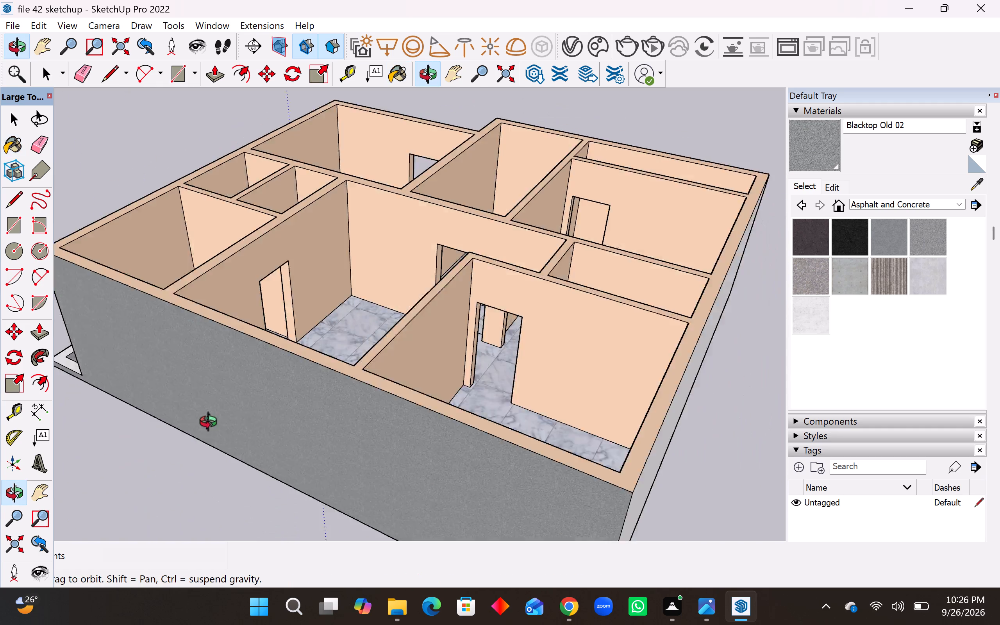
pyautogui.moveTo(212, 424); pyautogui.dragTo(49, 425, button='middle')
pyautogui.click(202, 503)
pyautogui.moveTo(466, 461); pyautogui.dragTo(145, 409, button='middle')
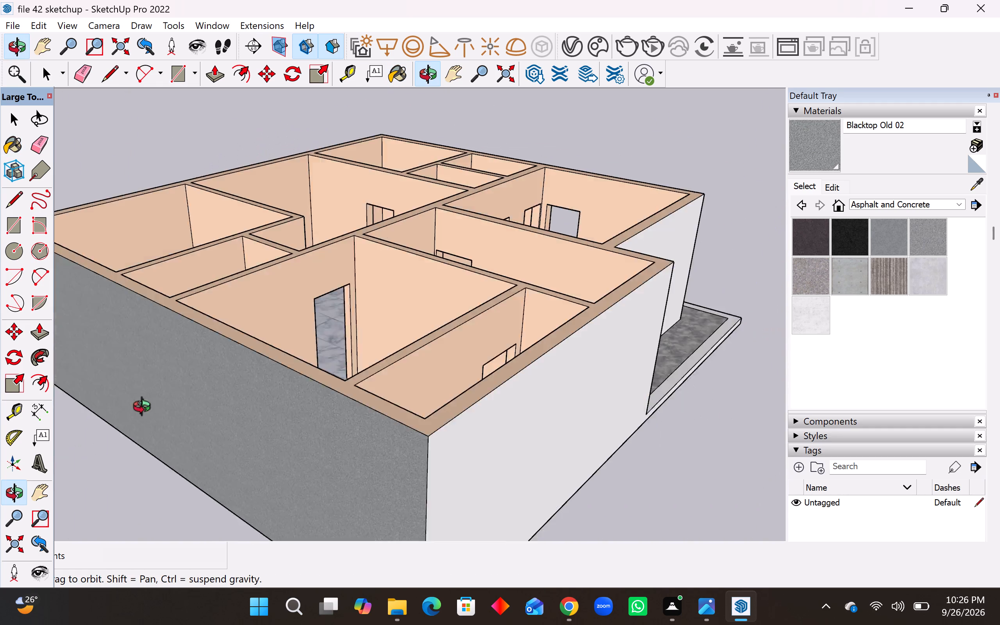
pyautogui.moveTo(145, 409); pyautogui.dragTo(59, 409, button='middle')
pyautogui.click(335, 439)
# Paint the recessed verandah wall with the doorway and its adjoining short return wall with Blacktop Old 02.
pyautogui.moveTo(548, 409); pyautogui.dragTo(191, 413, button='middle')
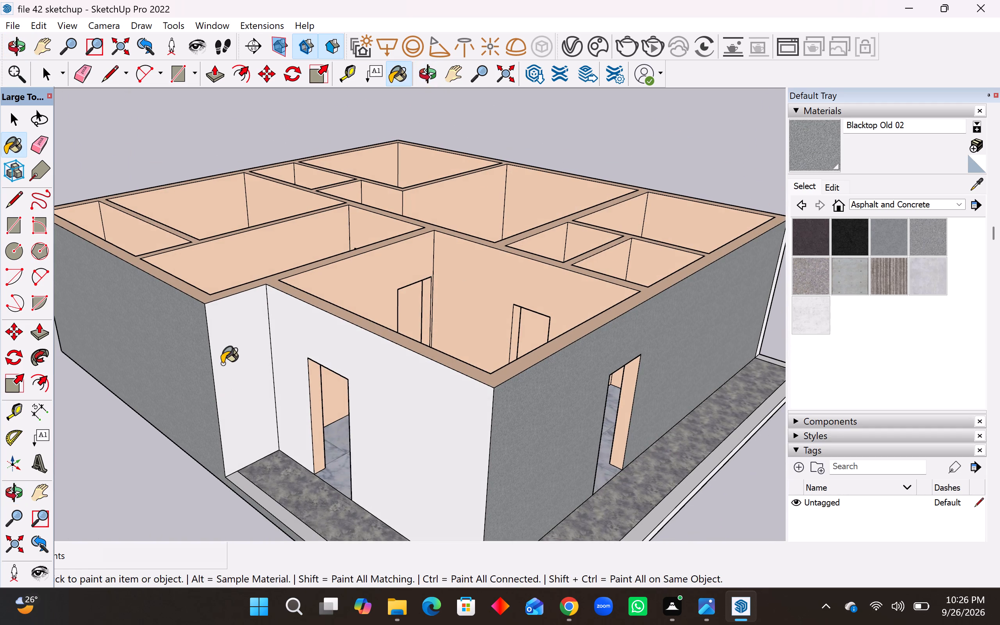
pyautogui.click(222, 364)
pyautogui.click(294, 340)
# Paint the narrow white strip at the exterior corner beyond the long verandah wall with Blacktop Old 02.
pyautogui.moveTo(414, 420); pyautogui.dragTo(172, 412, button='middle')
pyautogui.moveTo(566, 405); pyautogui.dragTo(438, 401, button='middle')
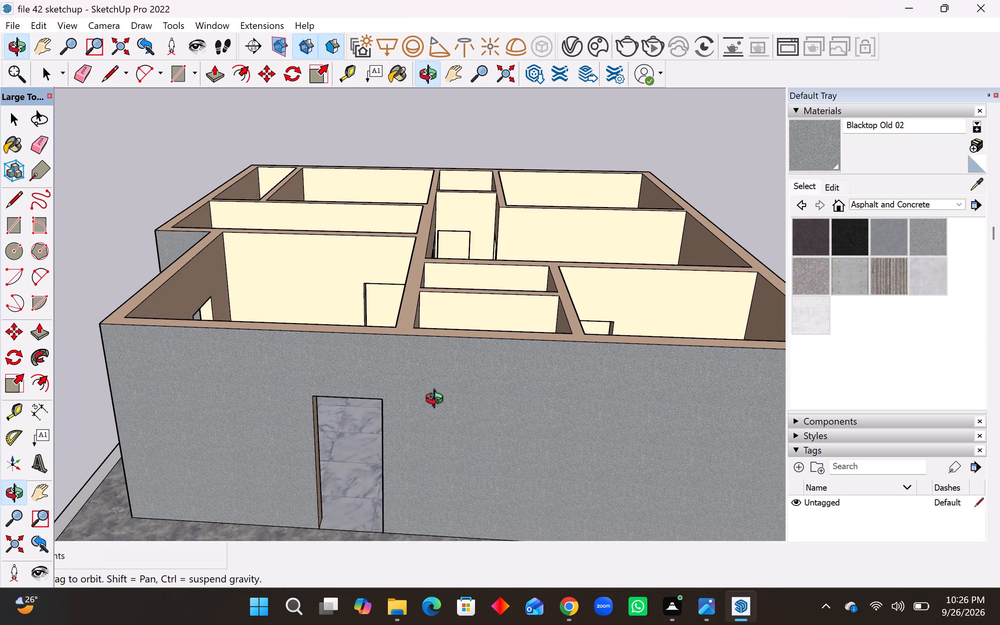
pyautogui.moveTo(438, 401); pyautogui.dragTo(379, 401, button='middle')
pyautogui.scroll(-9, 525, 446)
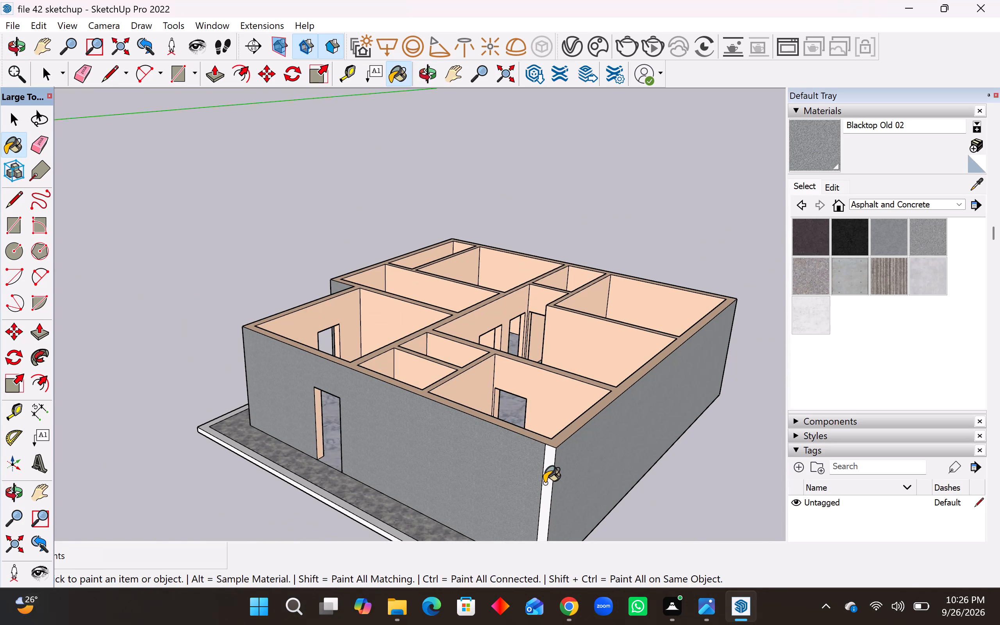
pyautogui.click(544, 483)
# Erase the vertical line separating the narrow corner strip from the long exterior wall.
pyautogui.scroll(7, 541, 530)
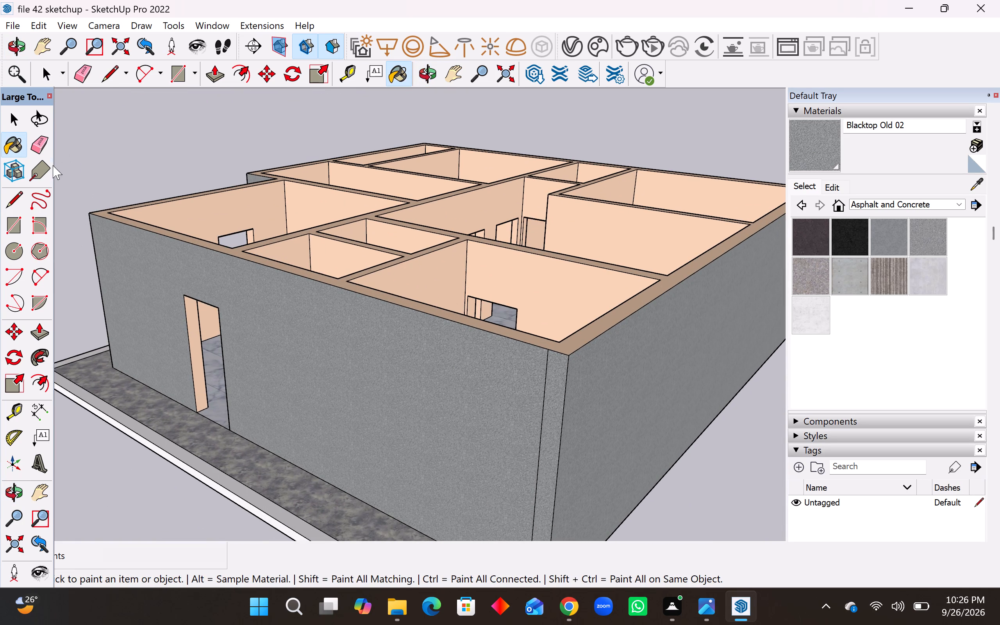
pyautogui.click(45, 148)
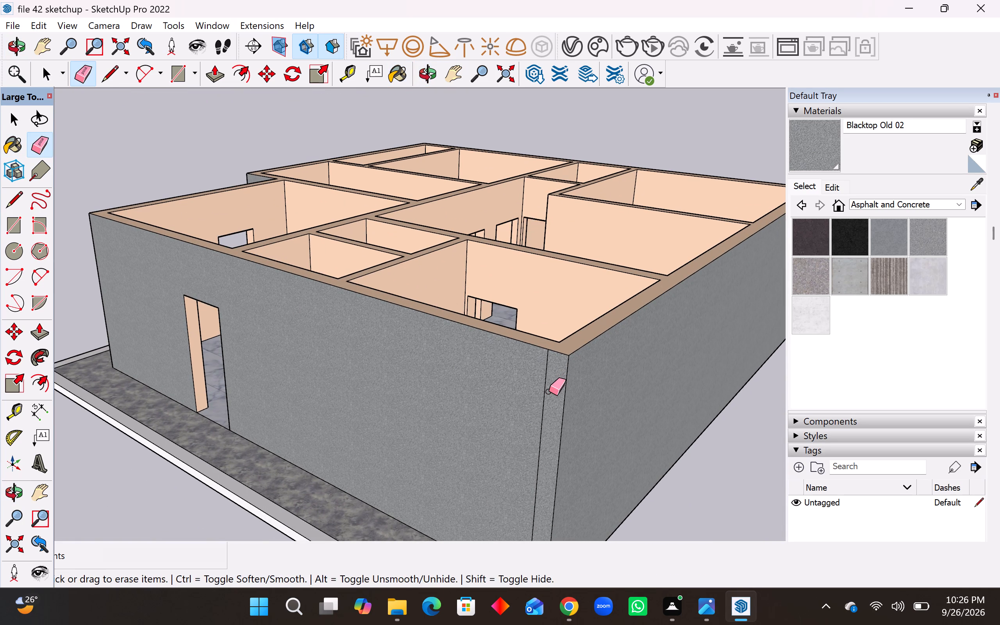
pyautogui.moveTo(549, 391); pyautogui.dragTo(525, 389)
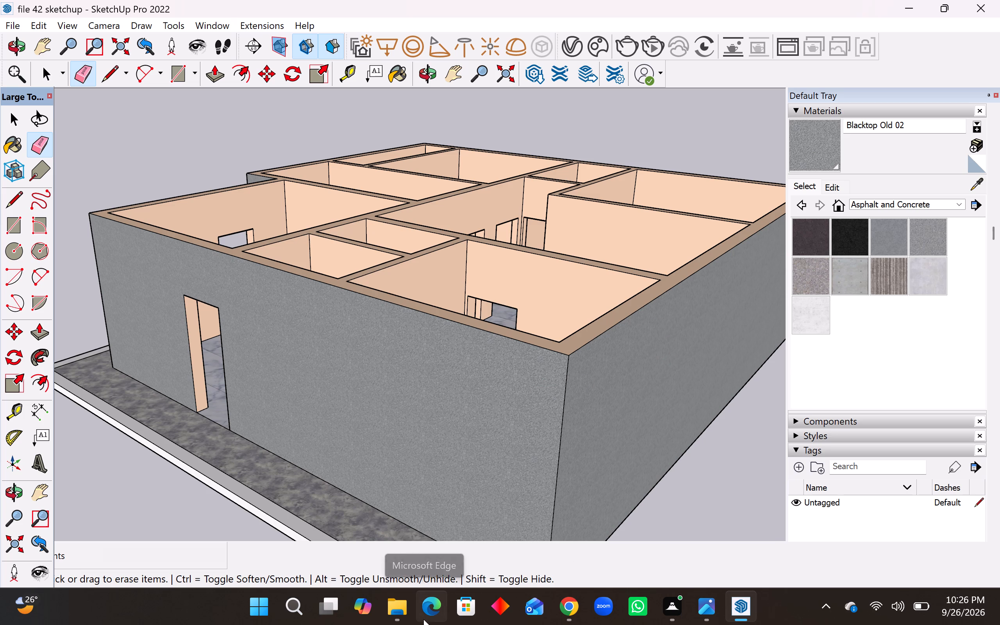
# Examine the painted exterior, the wall tops and the rooms around the verandah corner.
pyautogui.moveTo(439, 387); pyautogui.dragTo(676, 509, button='middle')
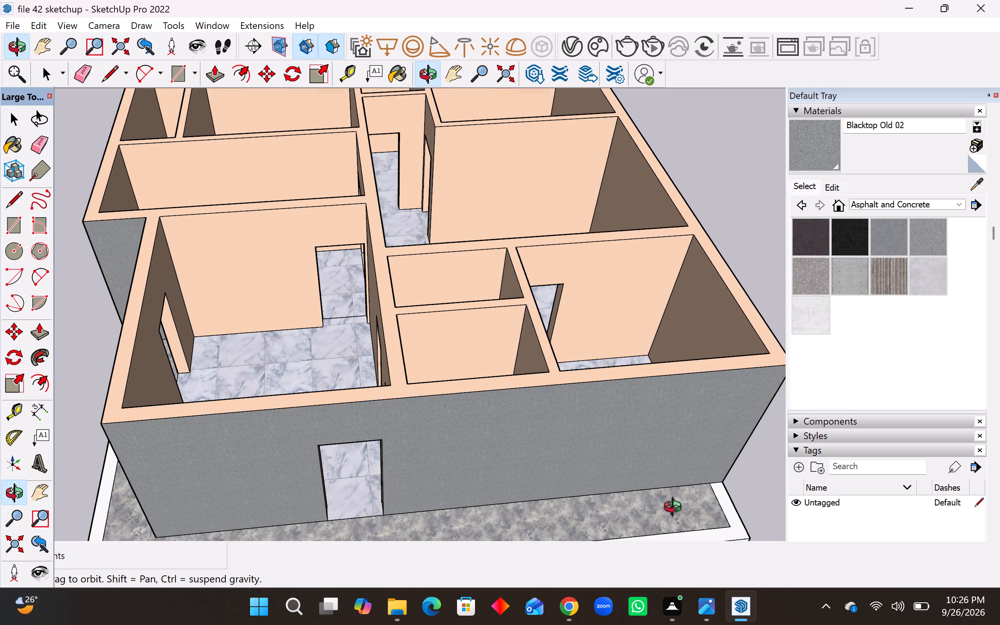
pyautogui.moveTo(676, 509); pyautogui.dragTo(679, 509, button='middle')
pyautogui.scroll(-8, 400, 413)
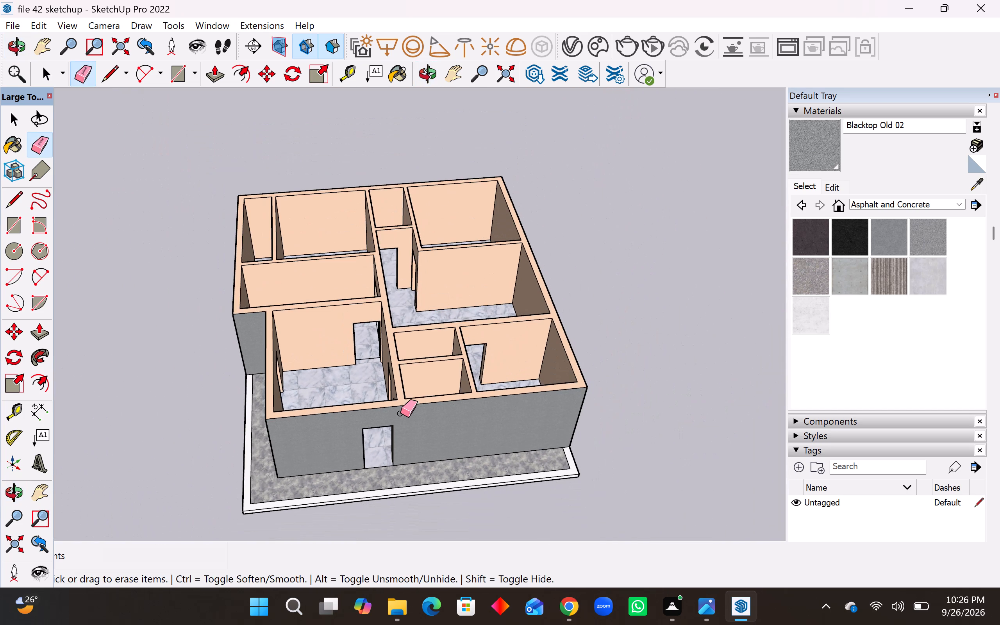
pyautogui.scroll(4, 417, 386)
pyautogui.scroll(1, 632, 383)
pyautogui.scroll(-5, 632, 383)
pyautogui.moveTo(611, 392); pyautogui.dragTo(601, 493, button='middle')
pyautogui.scroll(9, 335, 324)
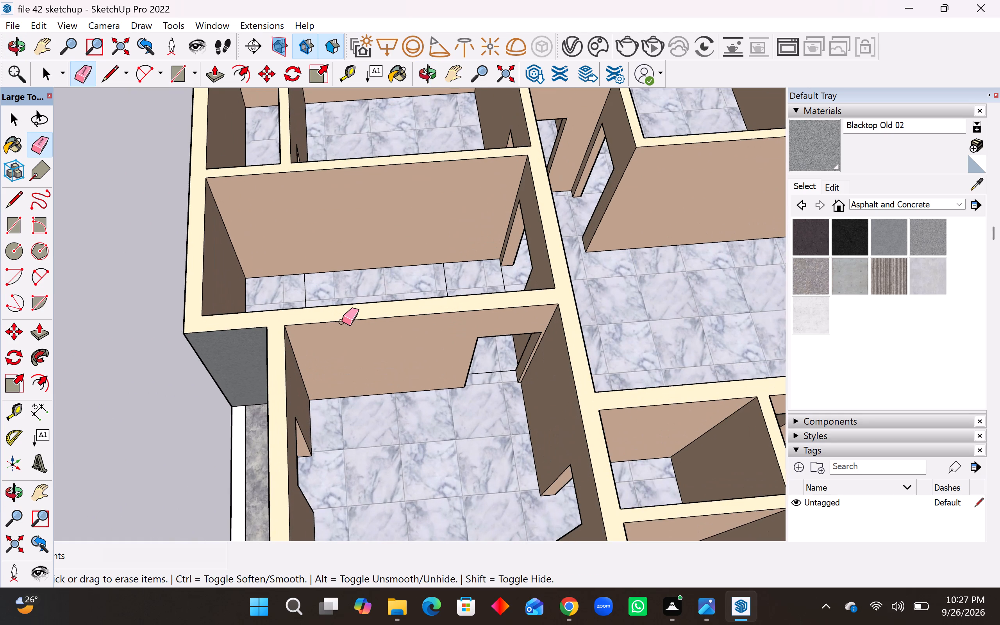
pyautogui.moveTo(342, 321); pyautogui.dragTo(754, 269, button='middle')
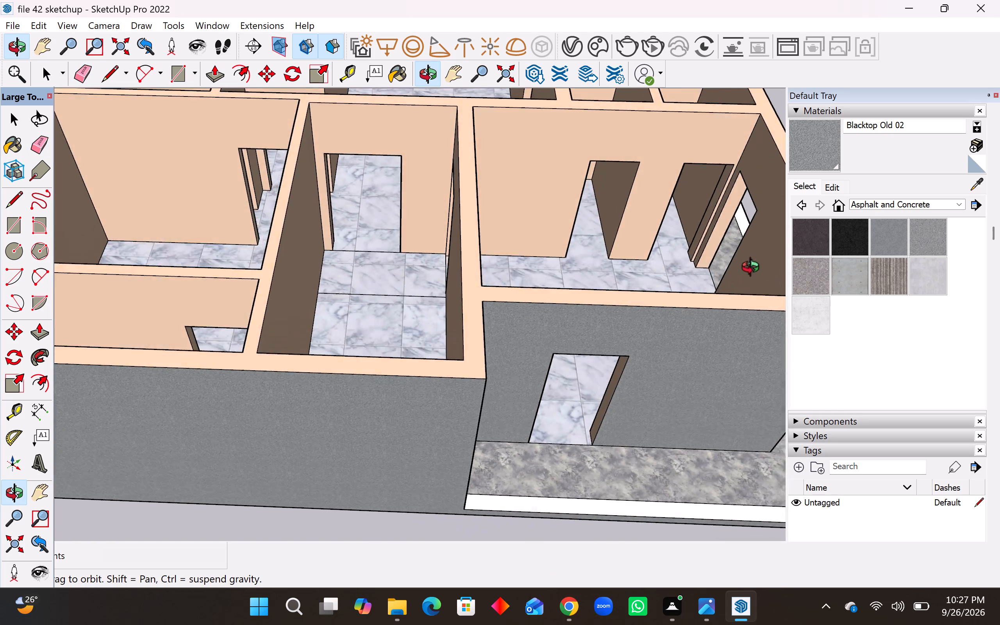
pyautogui.moveTo(754, 269); pyautogui.dragTo(348, 275, button='middle')
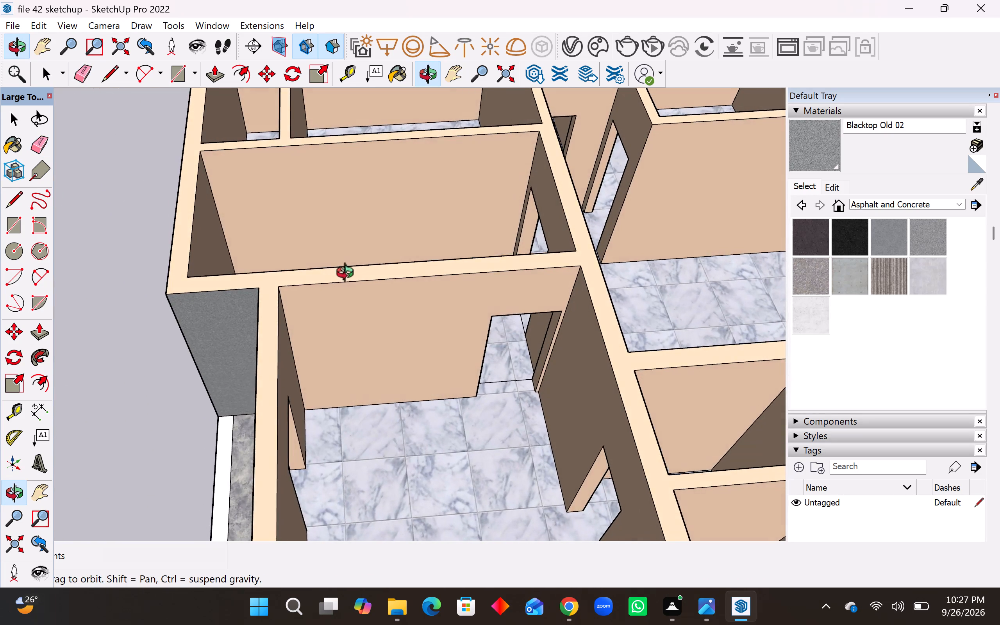
pyautogui.moveTo(348, 275); pyautogui.dragTo(329, 259, button='middle')
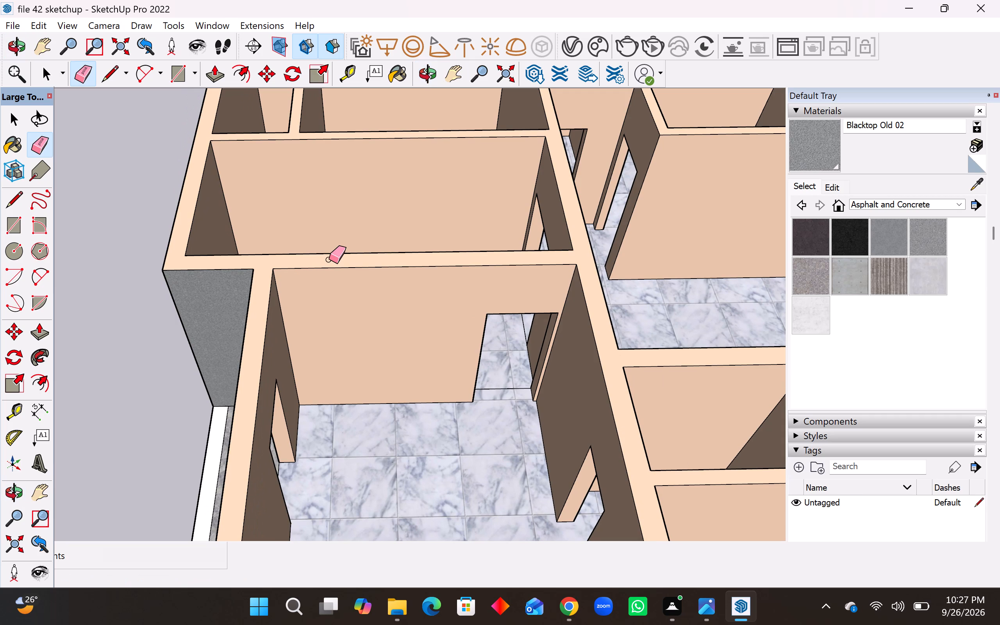
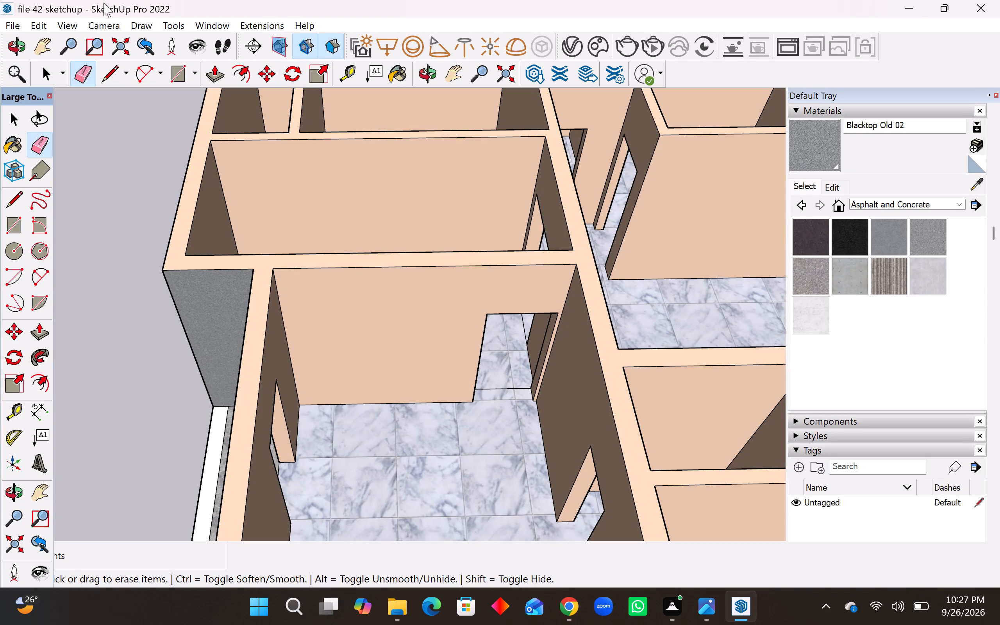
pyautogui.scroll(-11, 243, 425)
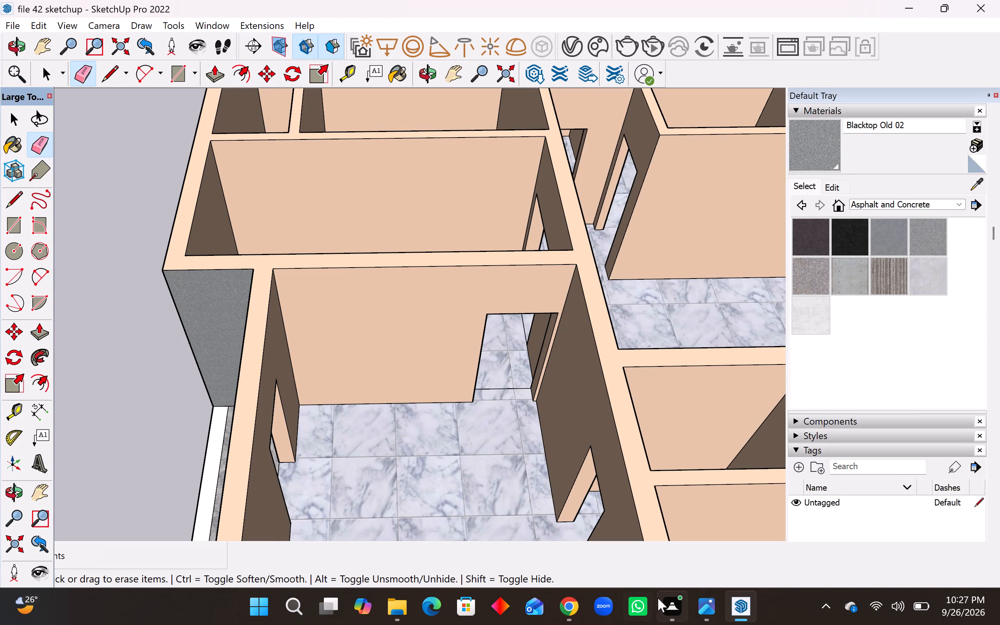
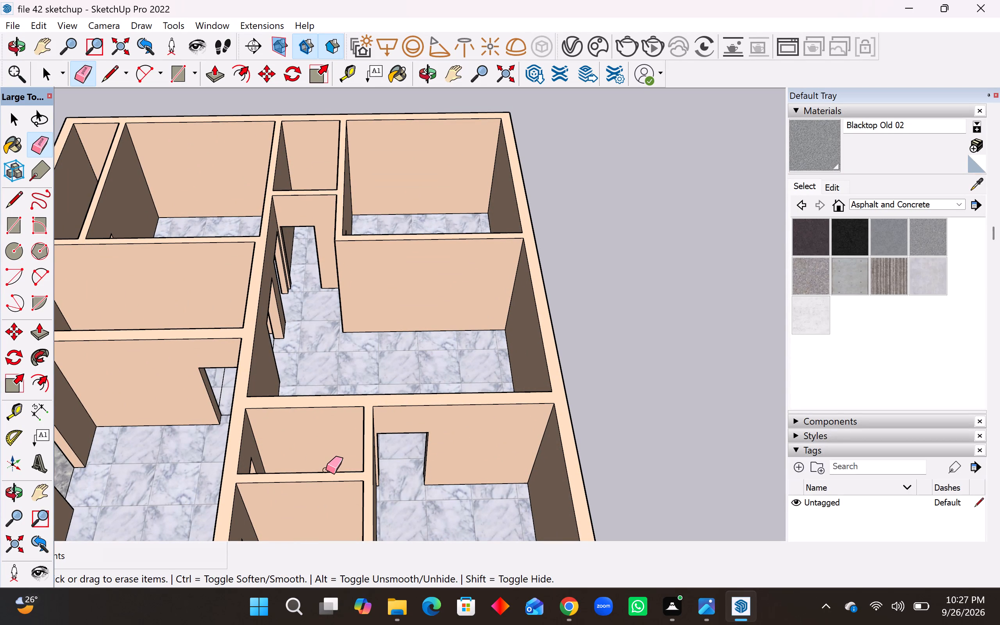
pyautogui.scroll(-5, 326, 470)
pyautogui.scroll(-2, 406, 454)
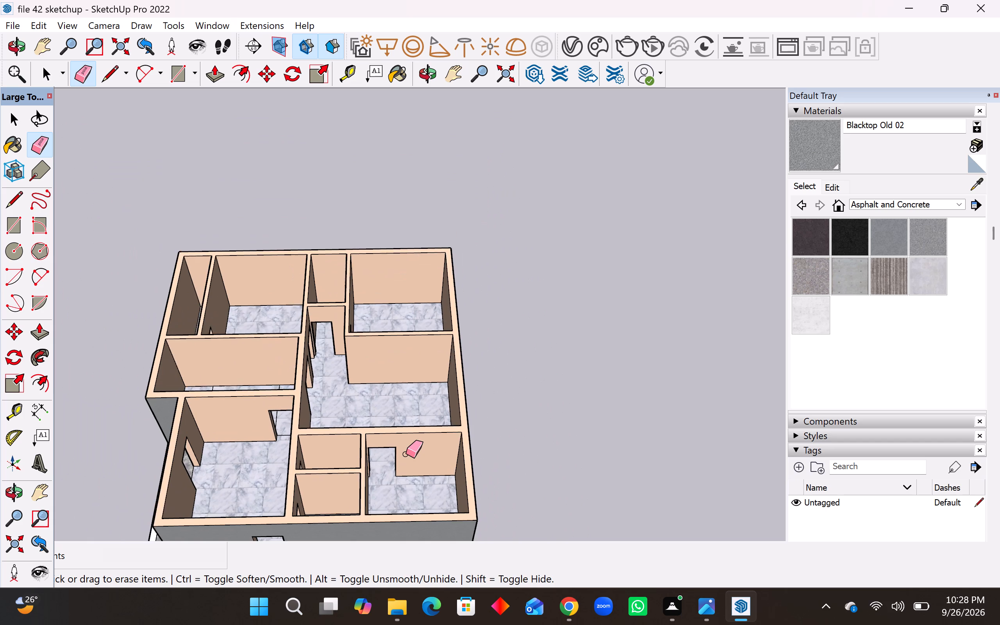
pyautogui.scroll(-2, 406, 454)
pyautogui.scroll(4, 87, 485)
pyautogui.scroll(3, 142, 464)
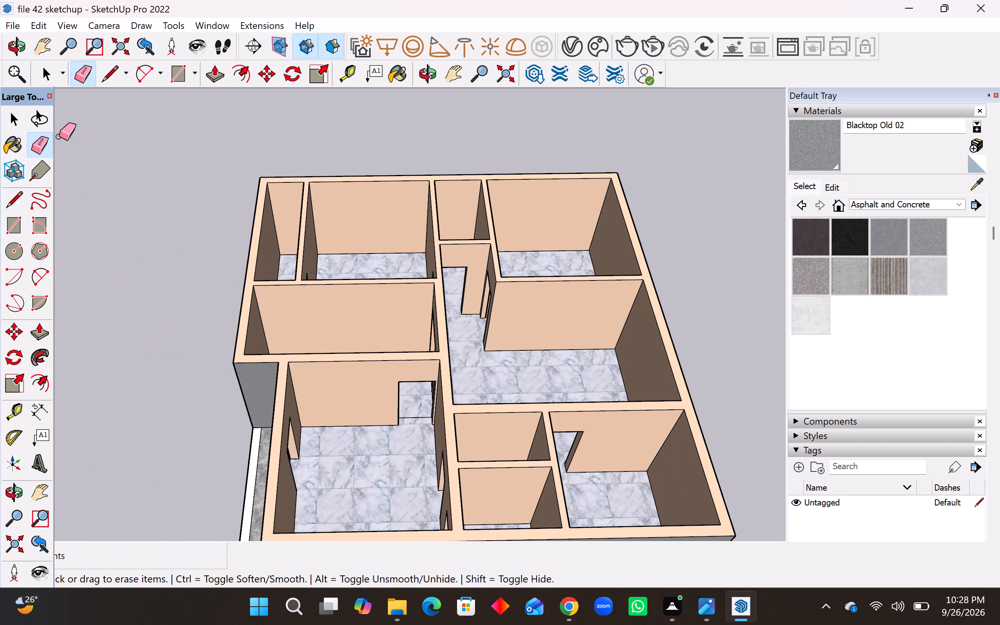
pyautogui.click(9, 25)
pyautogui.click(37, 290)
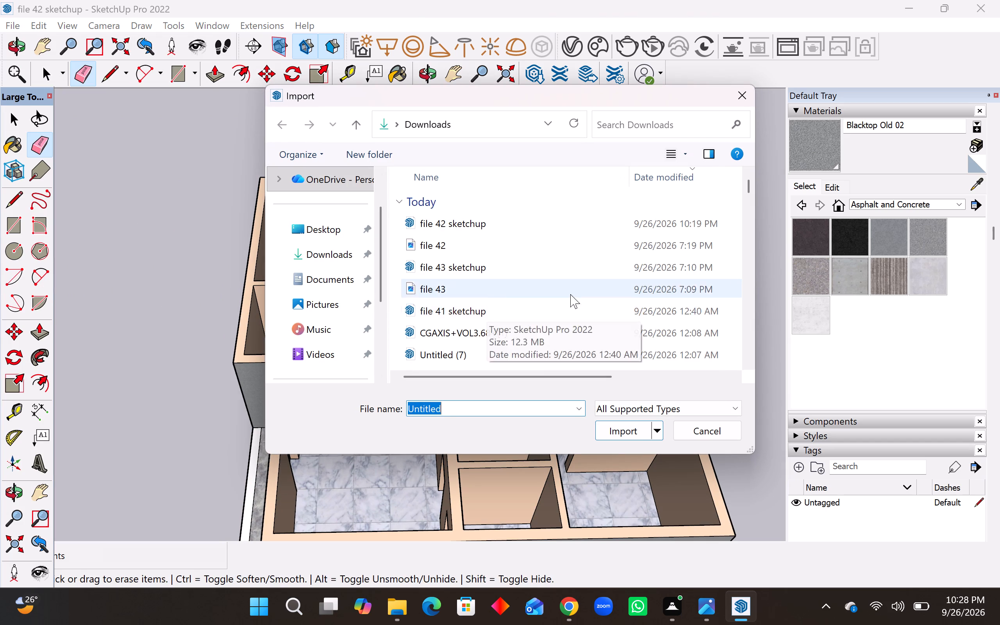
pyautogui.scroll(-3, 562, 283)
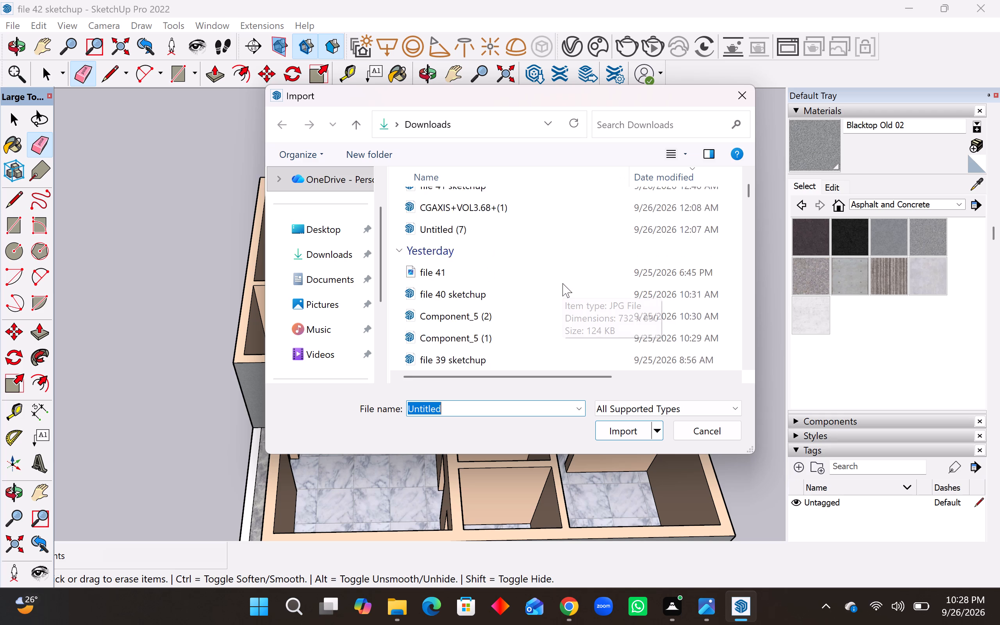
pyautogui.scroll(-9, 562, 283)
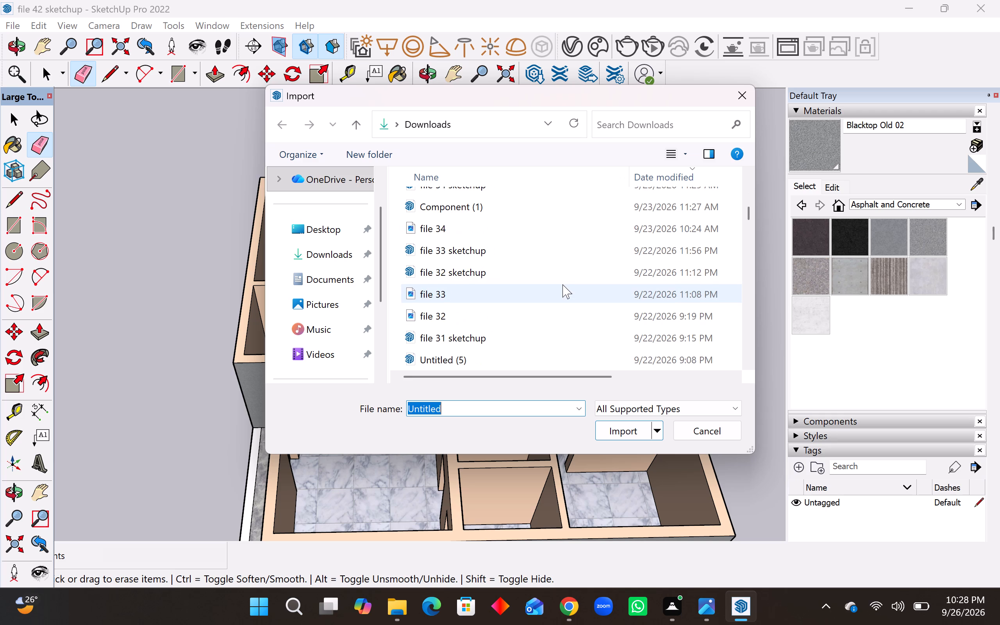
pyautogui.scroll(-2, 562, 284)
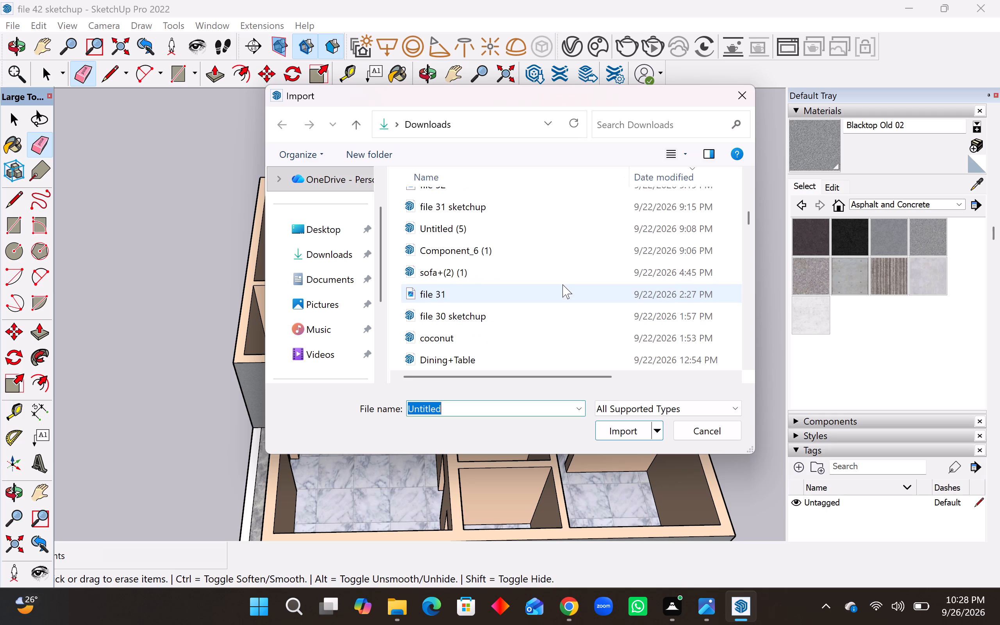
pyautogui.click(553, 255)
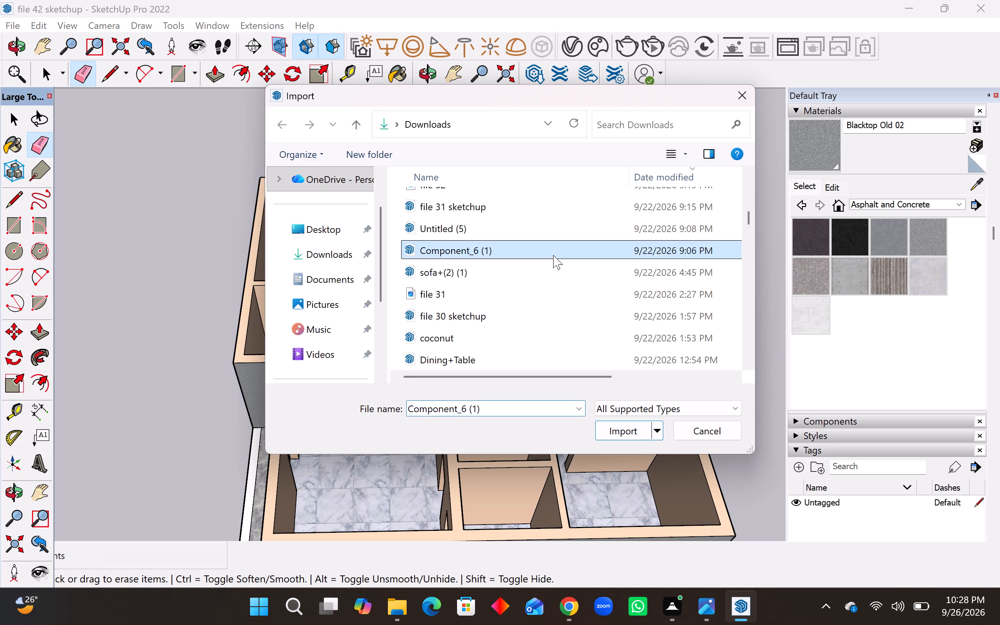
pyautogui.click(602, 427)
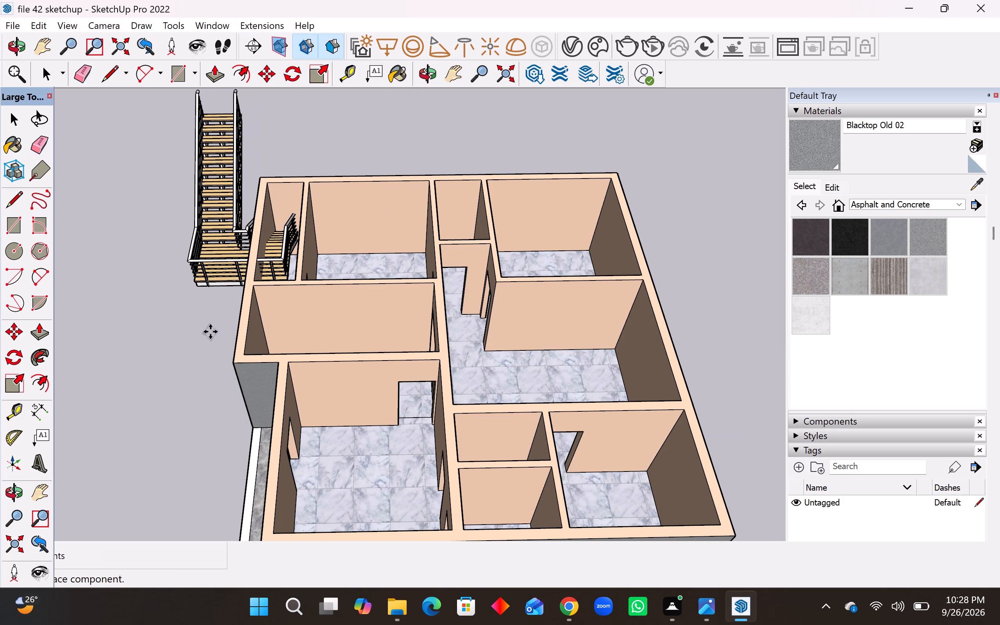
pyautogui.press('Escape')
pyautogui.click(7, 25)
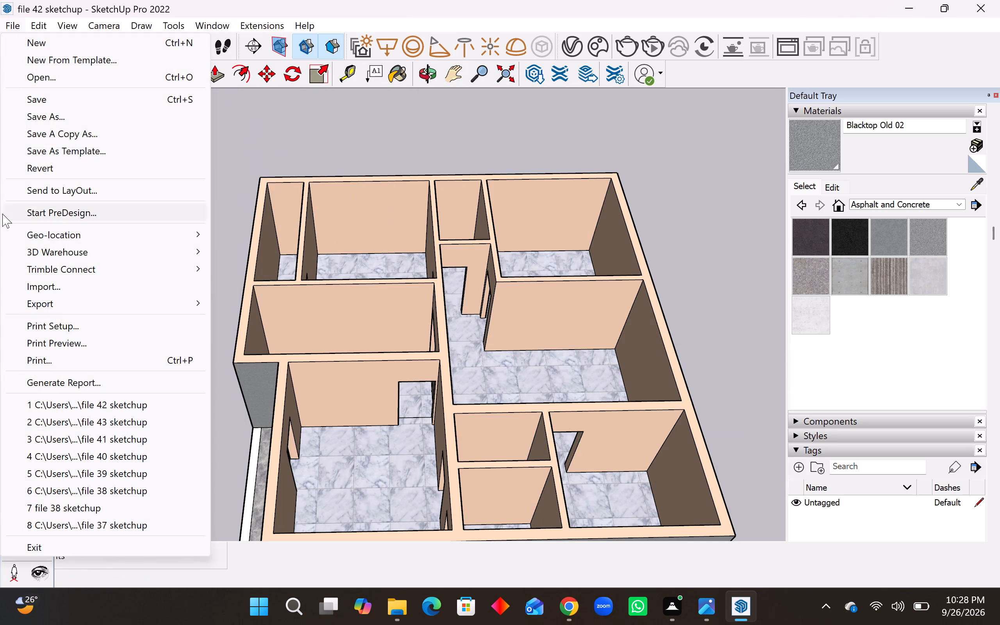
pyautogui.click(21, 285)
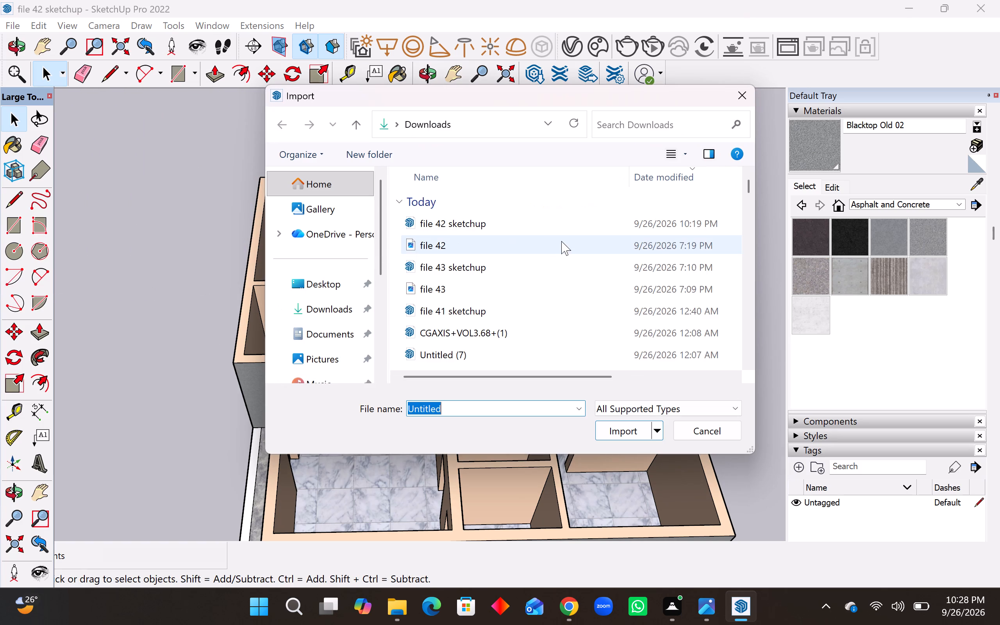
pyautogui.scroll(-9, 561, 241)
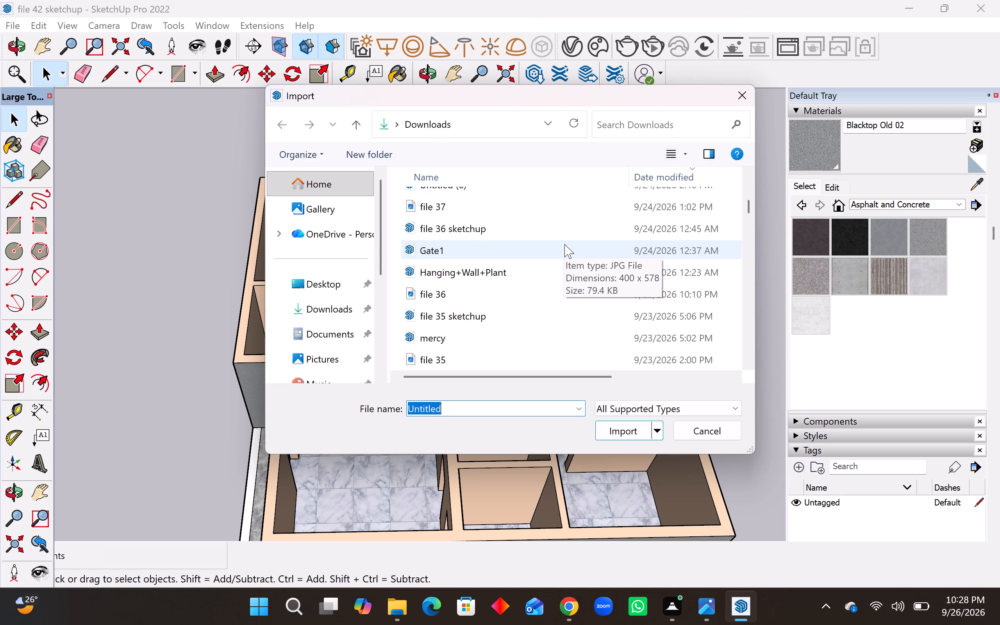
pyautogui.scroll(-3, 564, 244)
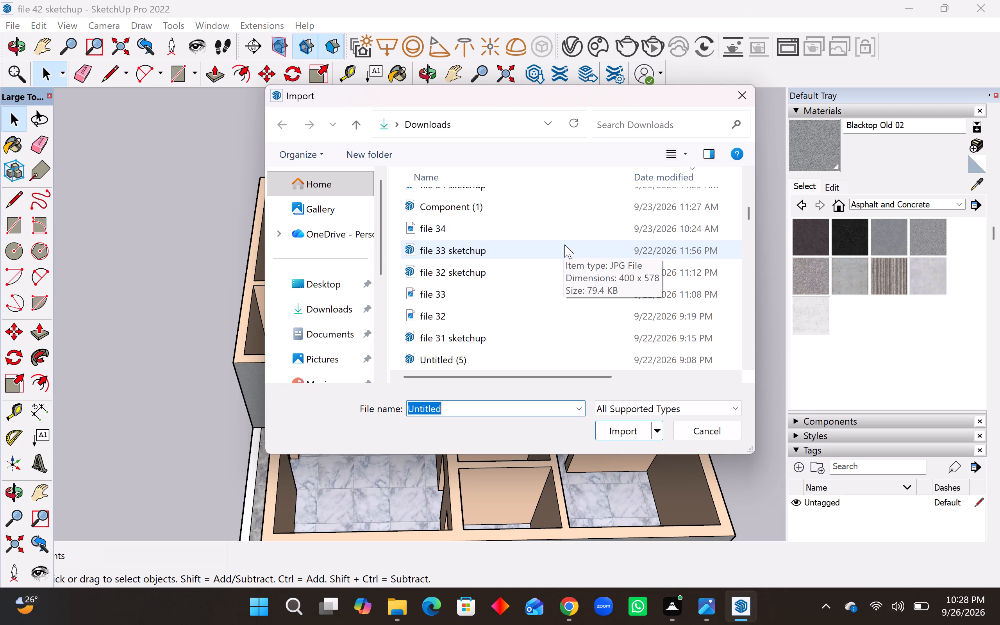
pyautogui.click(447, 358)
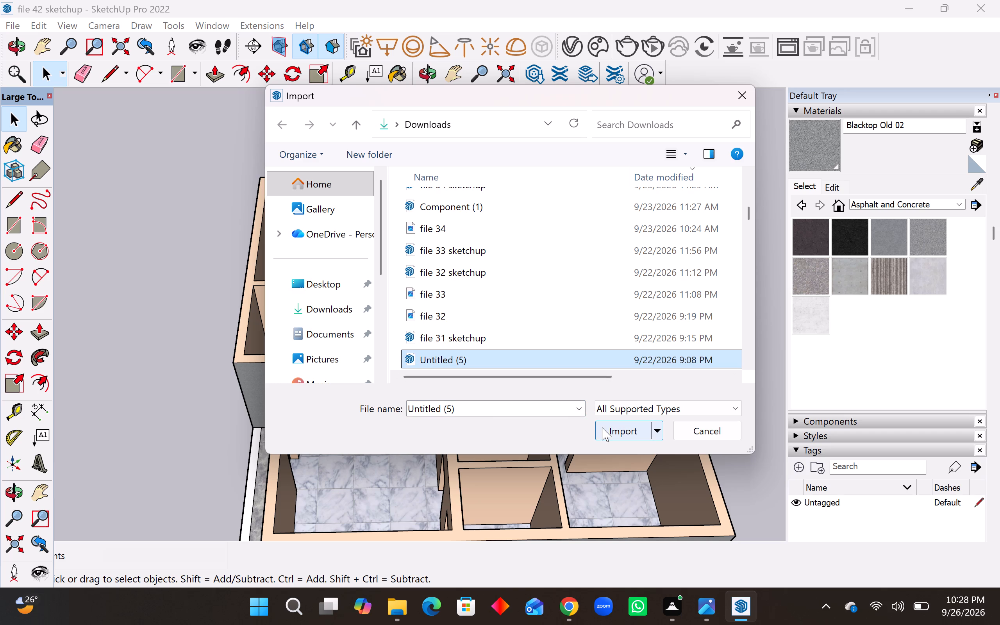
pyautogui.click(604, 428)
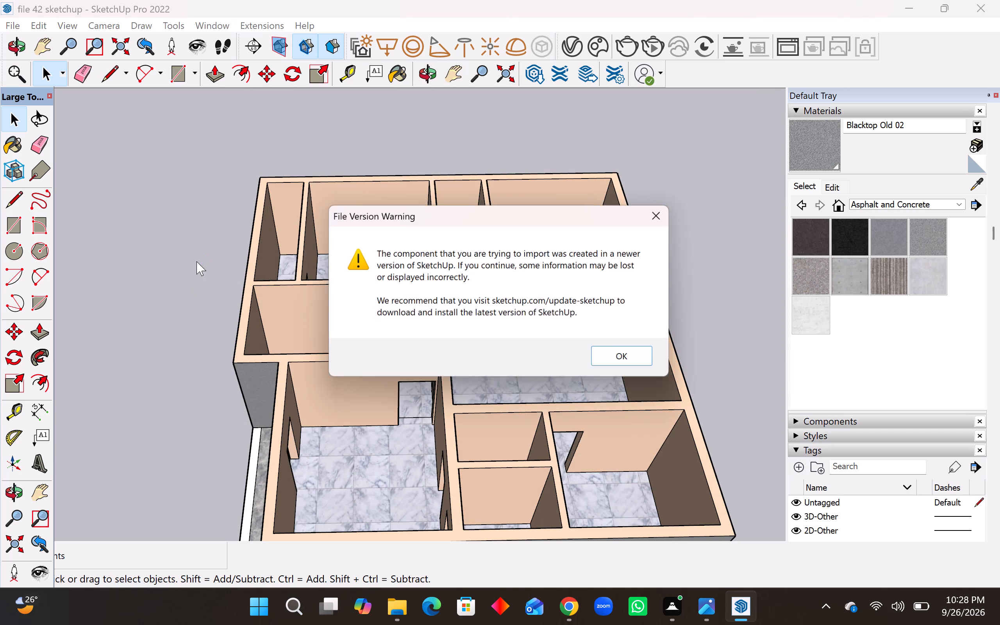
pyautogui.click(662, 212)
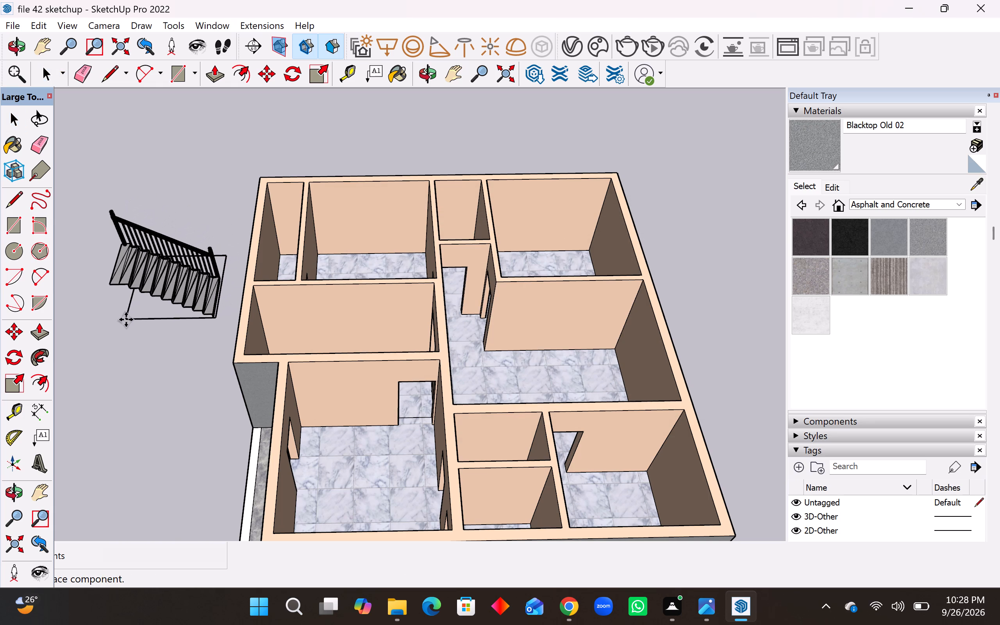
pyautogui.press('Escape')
# Import the wood+door model from Downloads and place it on the open ground beside the house.
pyautogui.click(16, 25)
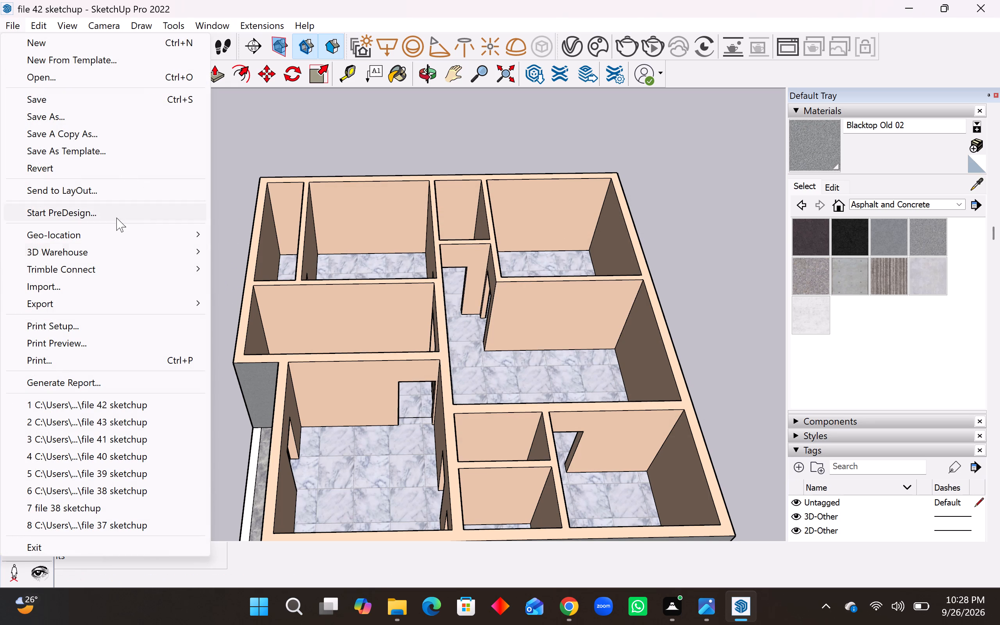
pyautogui.click(76, 289)
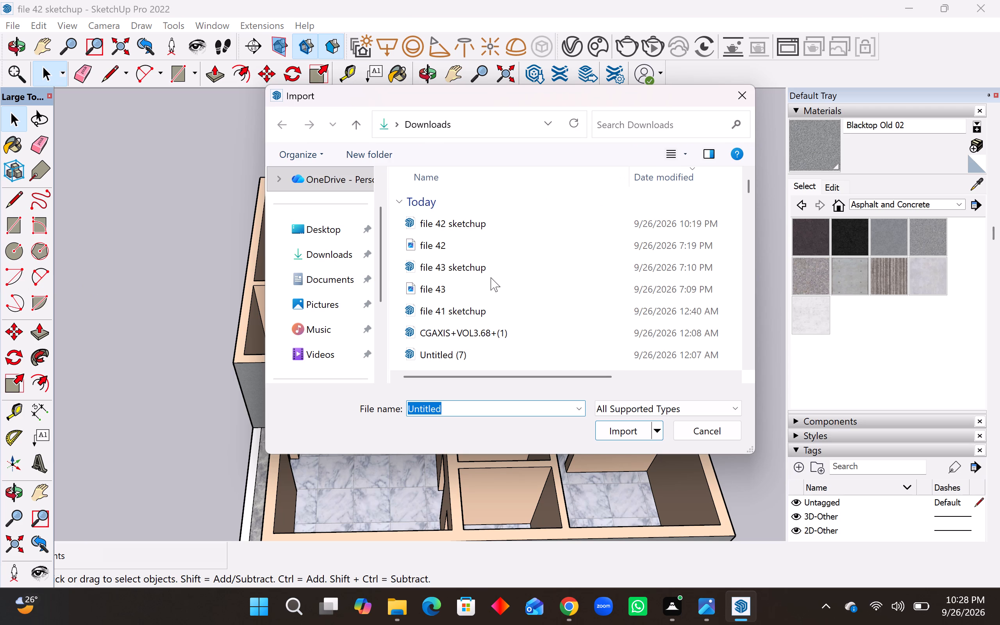
pyautogui.scroll(-17, 492, 278)
pyautogui.scroll(-4, 496, 283)
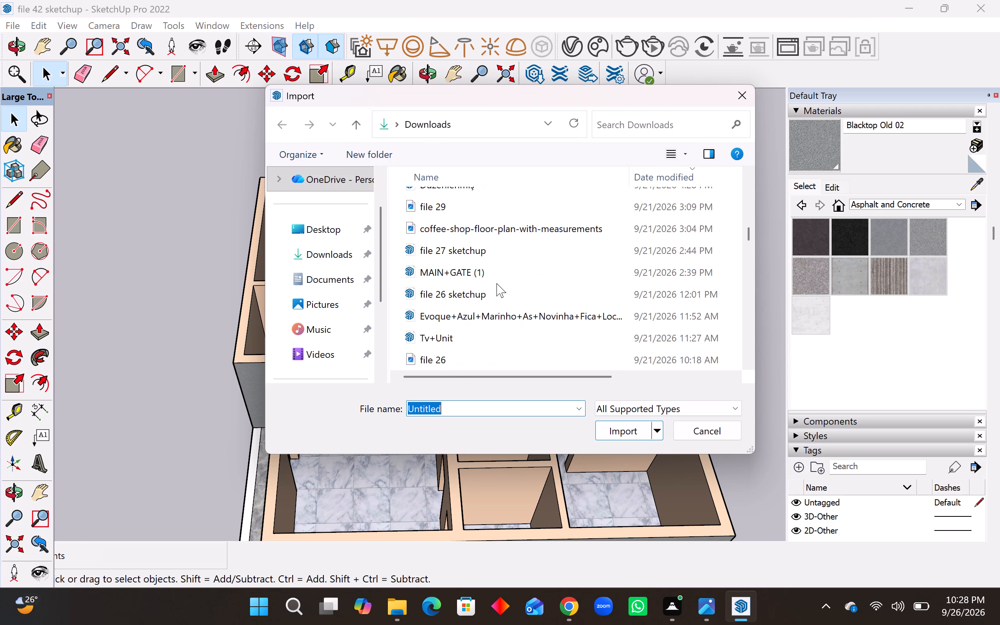
pyautogui.scroll(-7, 498, 286)
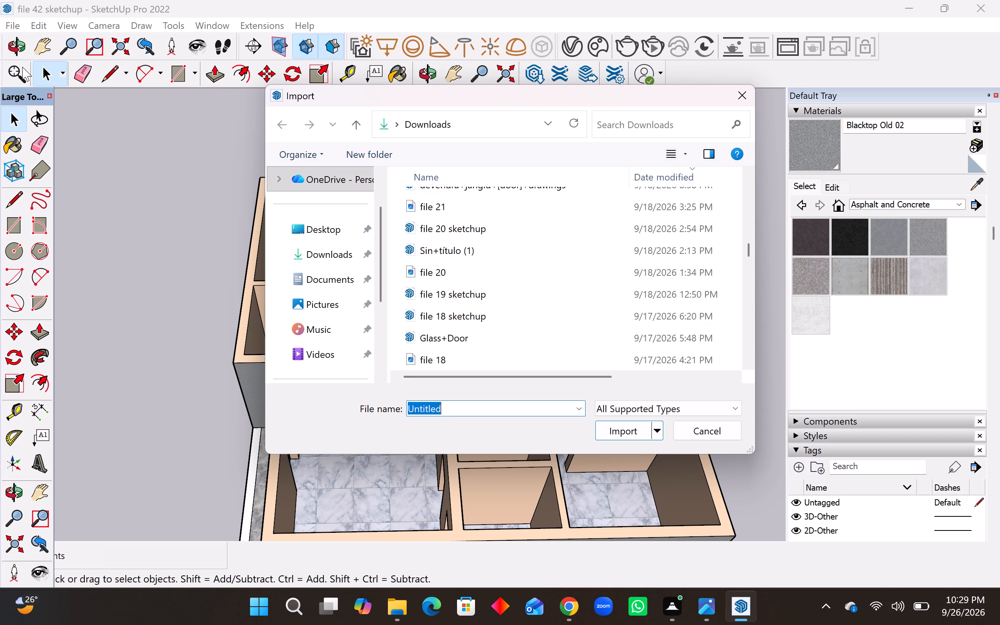
pyautogui.scroll(-16, 438, 328)
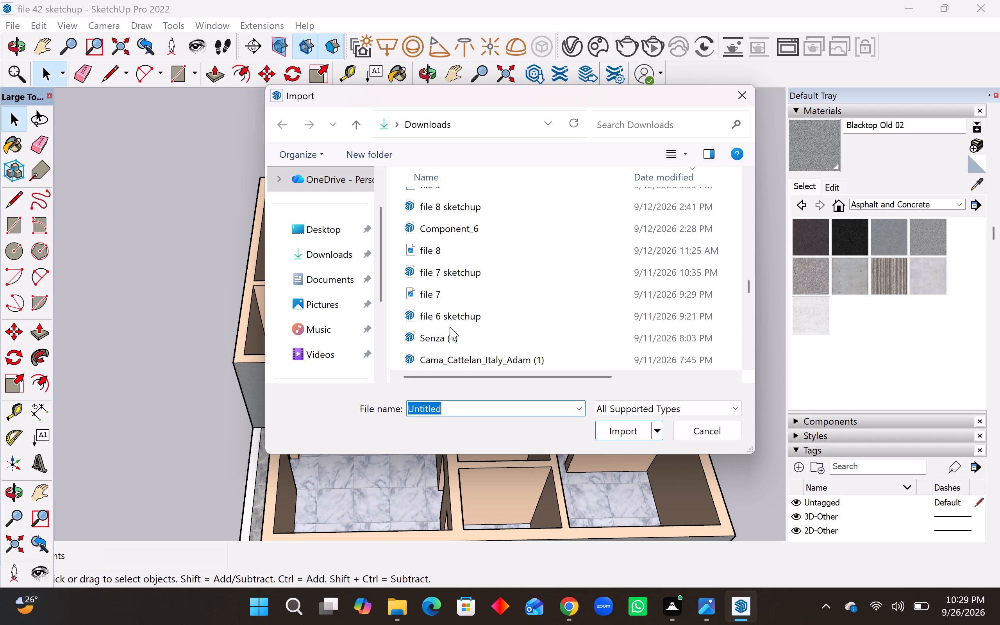
pyautogui.scroll(2, 461, 323)
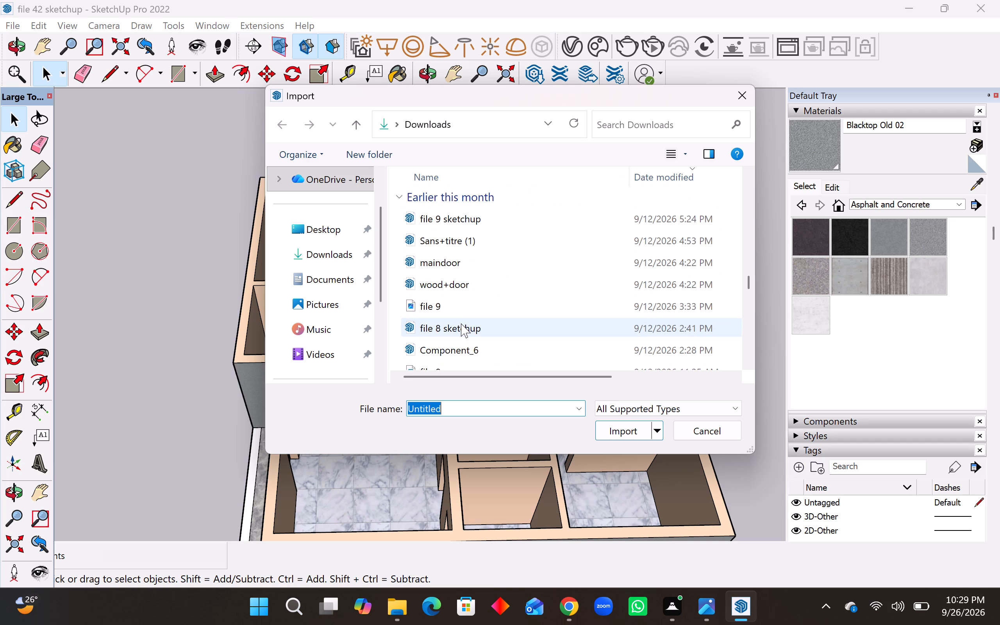
pyautogui.click(479, 282)
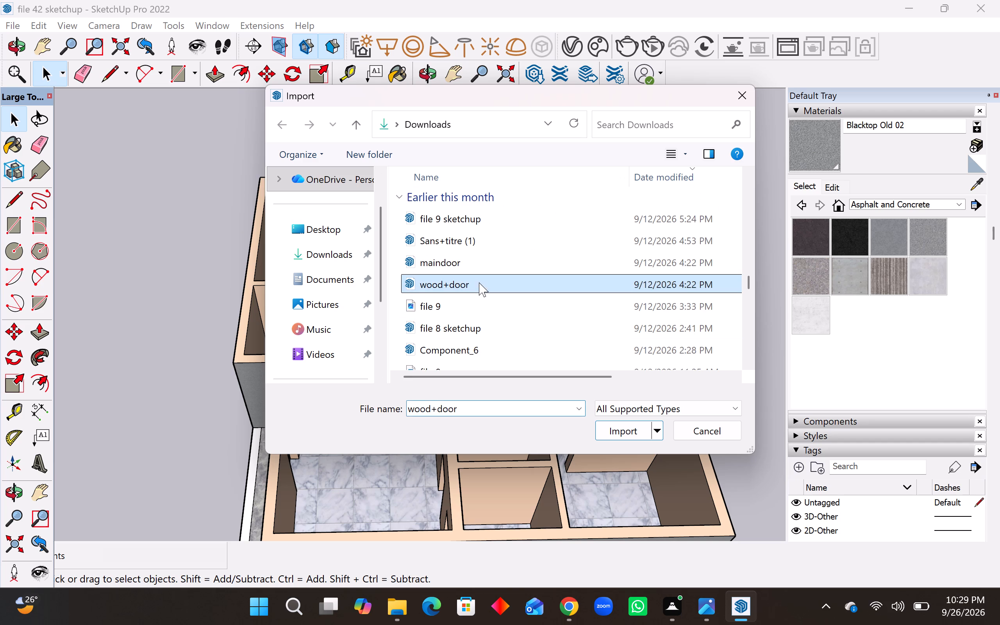
pyautogui.click(634, 429)
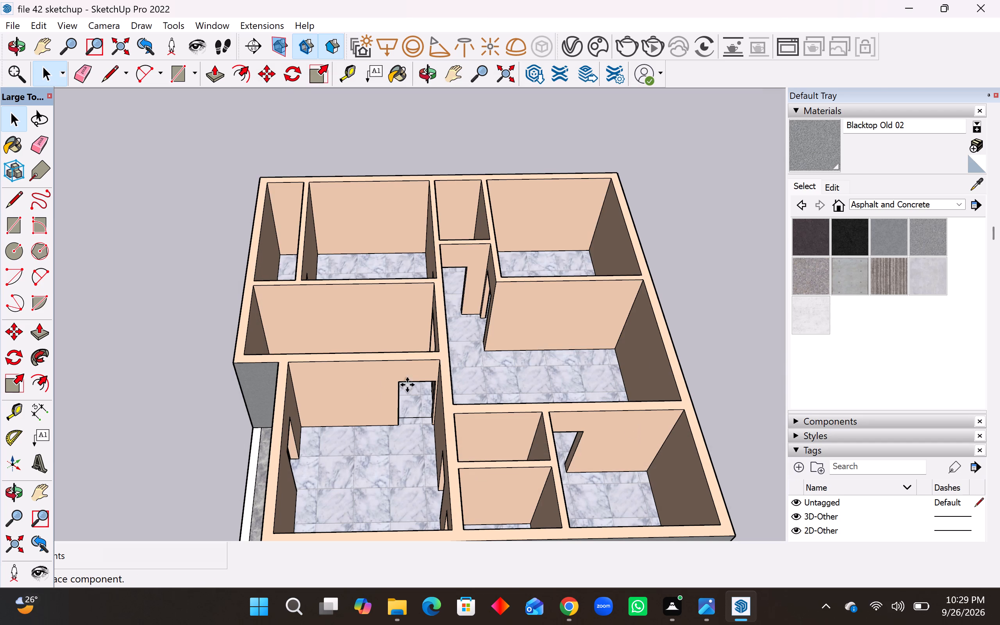
pyautogui.scroll(-4, 375, 390)
pyautogui.scroll(-3, 221, 394)
pyautogui.click(195, 376)
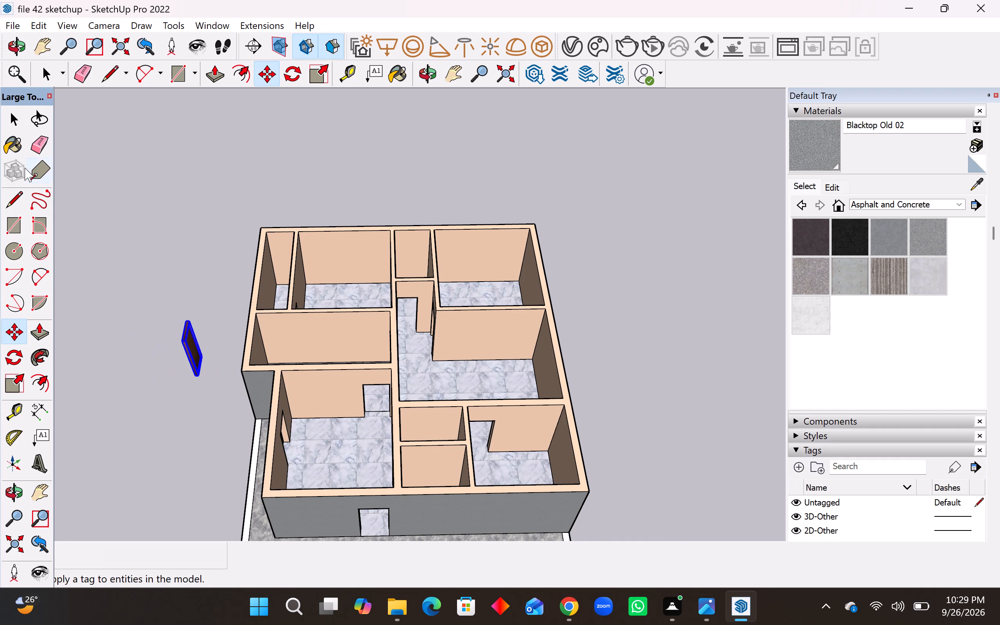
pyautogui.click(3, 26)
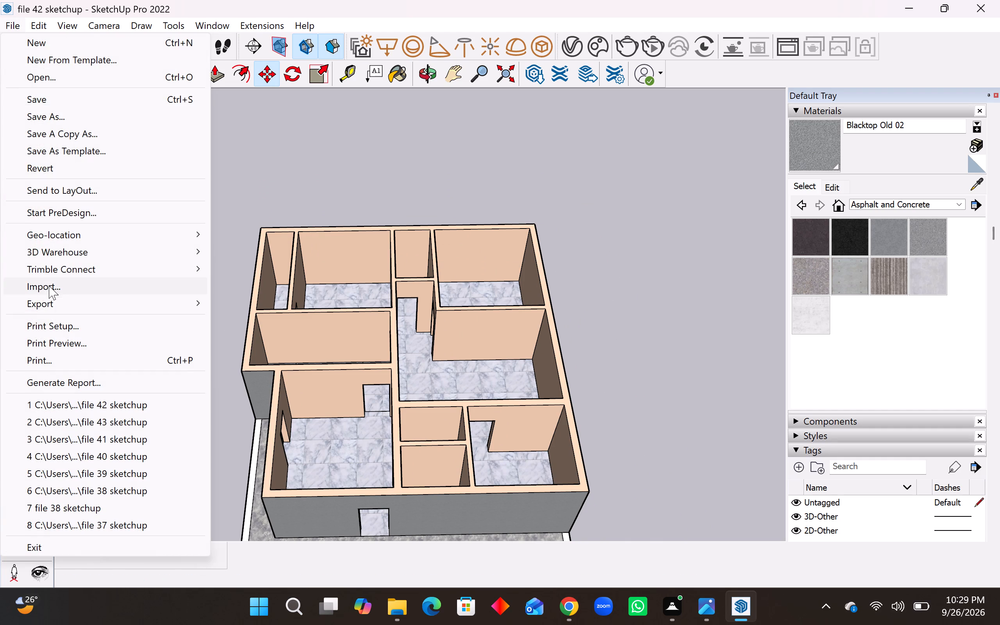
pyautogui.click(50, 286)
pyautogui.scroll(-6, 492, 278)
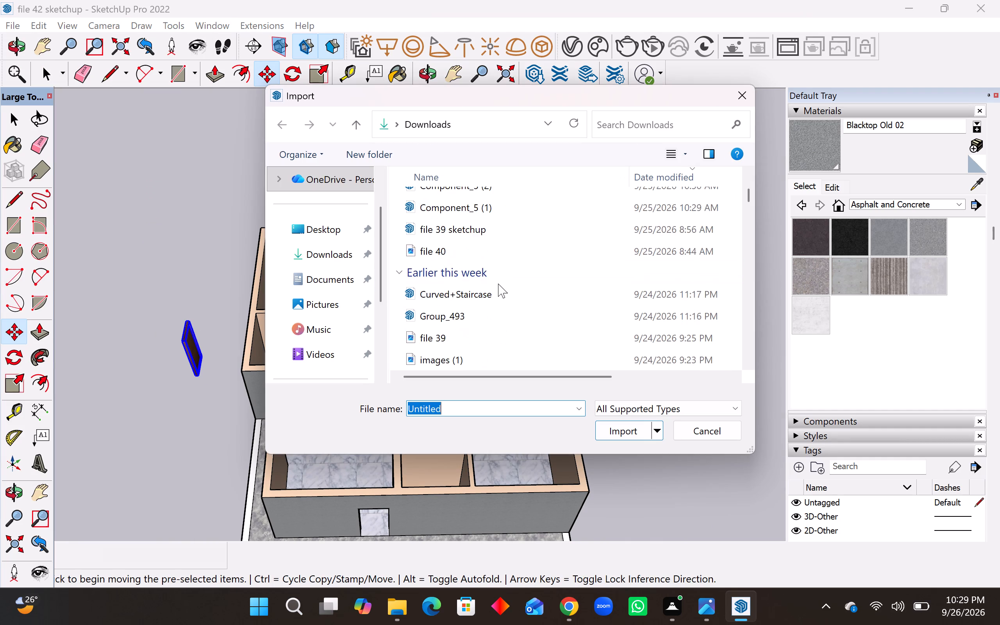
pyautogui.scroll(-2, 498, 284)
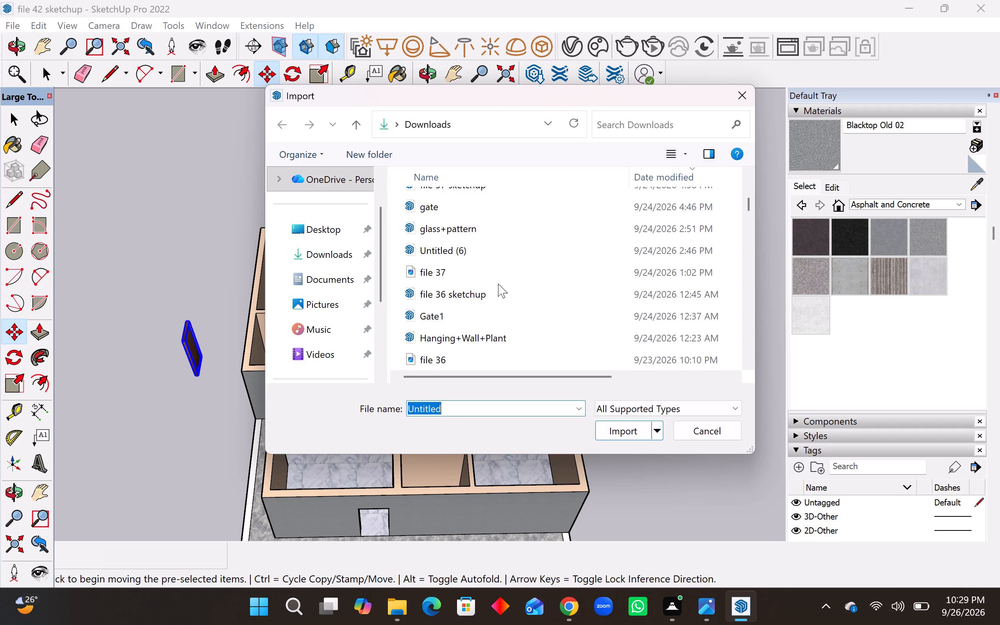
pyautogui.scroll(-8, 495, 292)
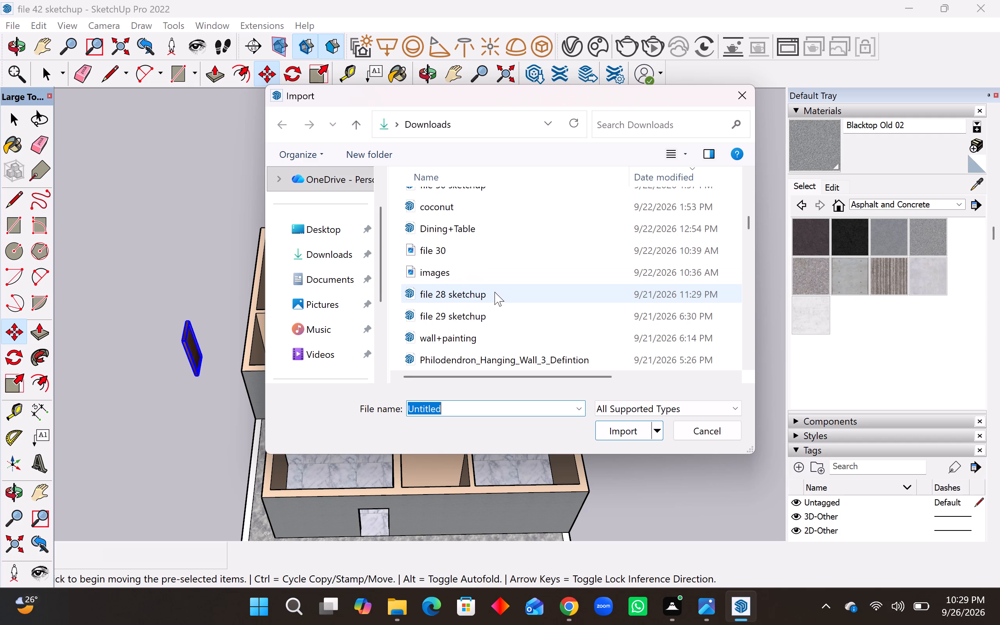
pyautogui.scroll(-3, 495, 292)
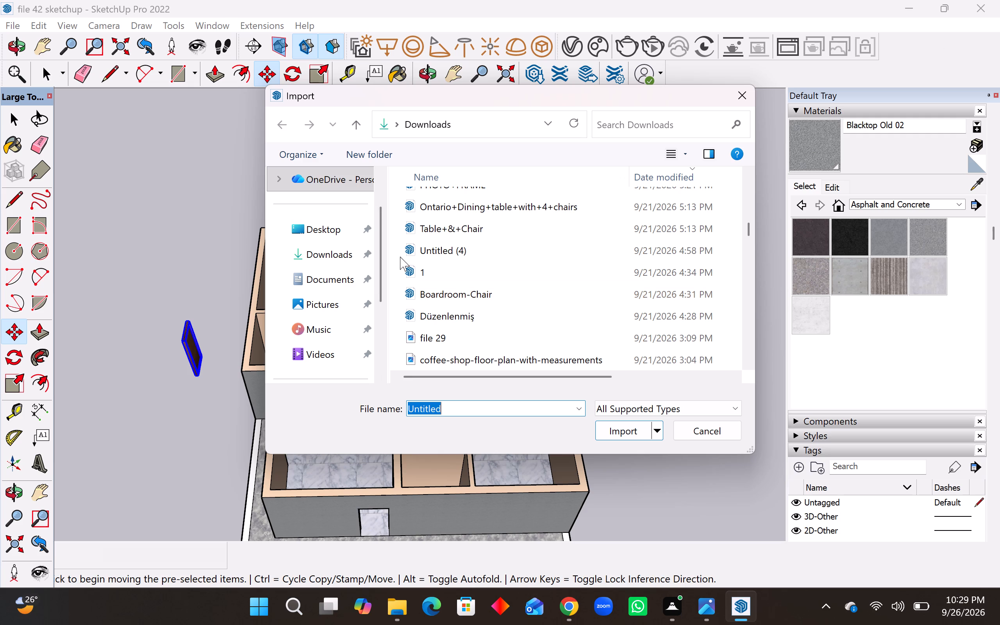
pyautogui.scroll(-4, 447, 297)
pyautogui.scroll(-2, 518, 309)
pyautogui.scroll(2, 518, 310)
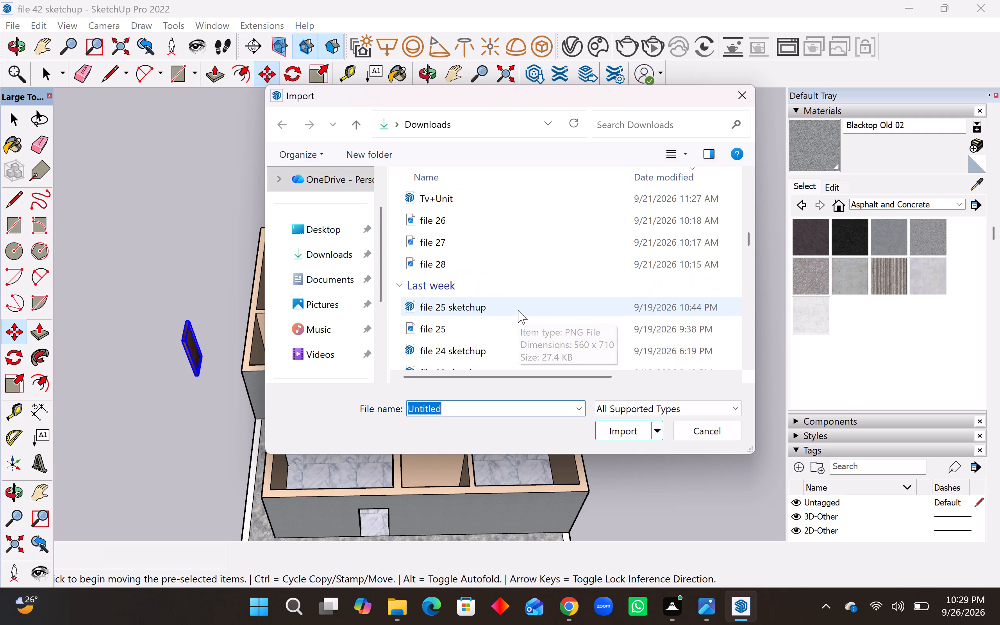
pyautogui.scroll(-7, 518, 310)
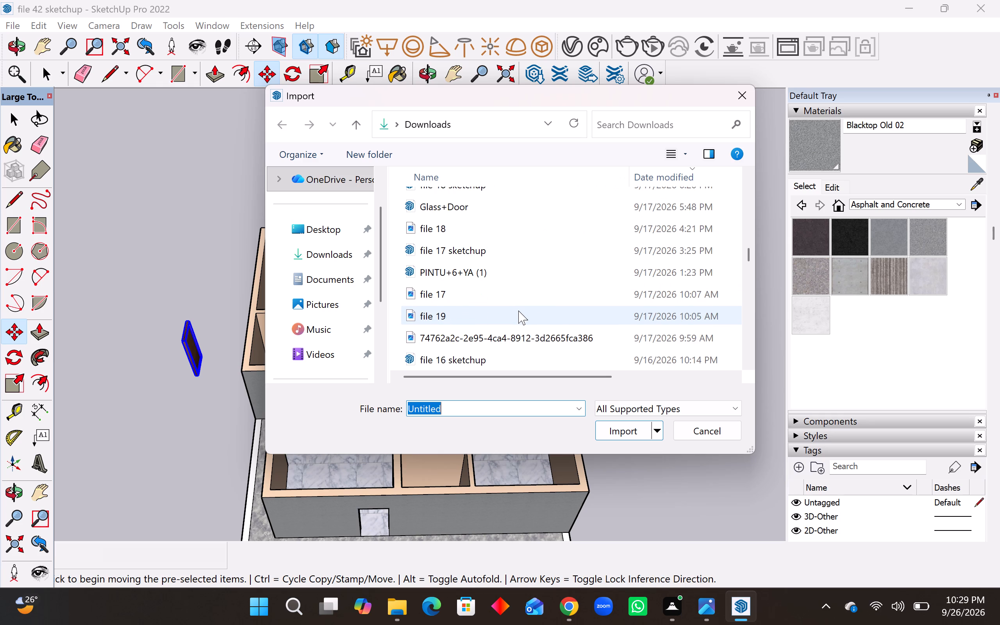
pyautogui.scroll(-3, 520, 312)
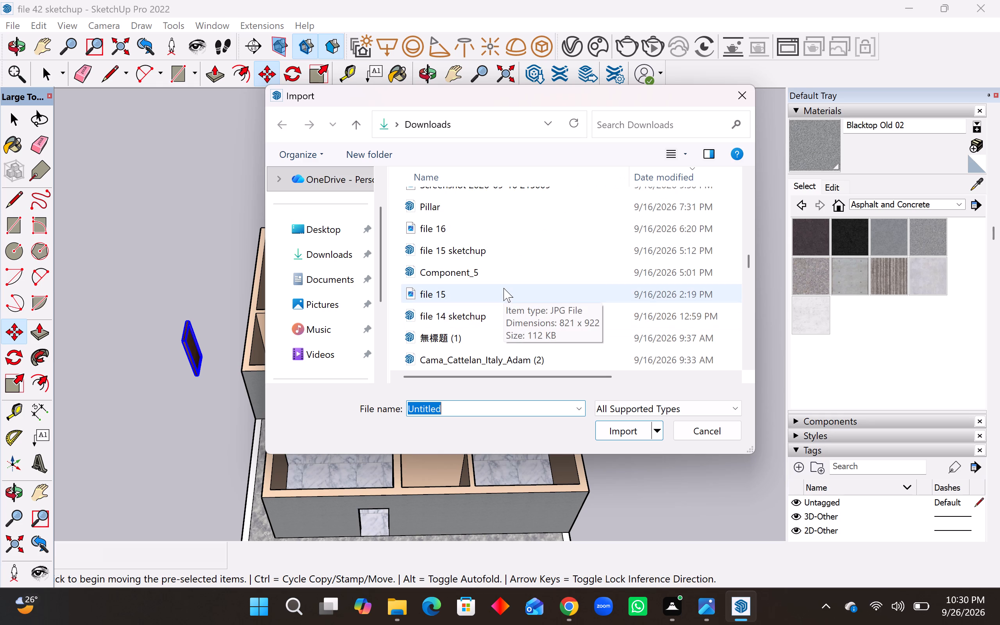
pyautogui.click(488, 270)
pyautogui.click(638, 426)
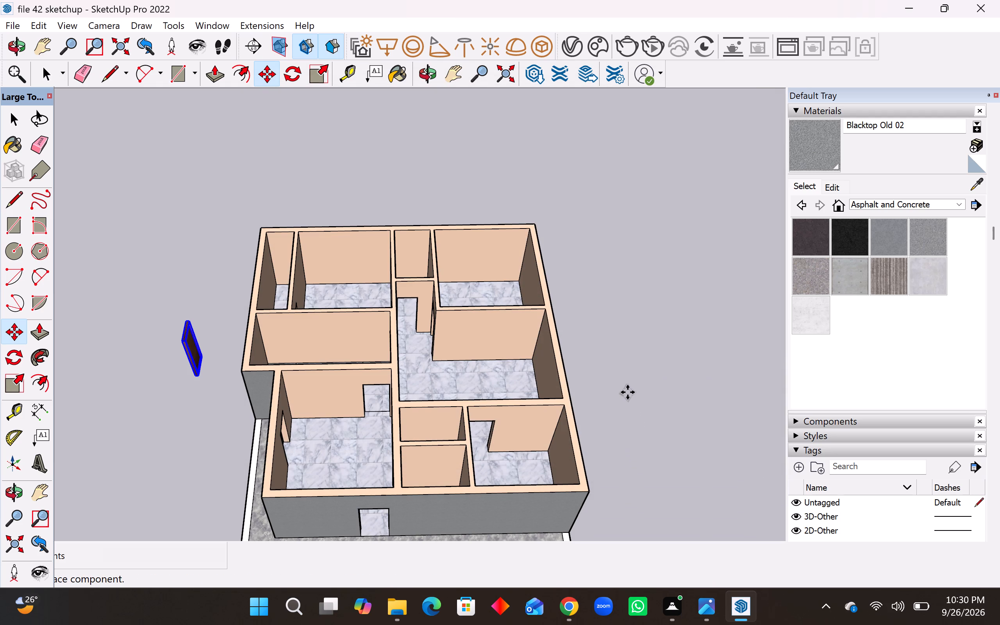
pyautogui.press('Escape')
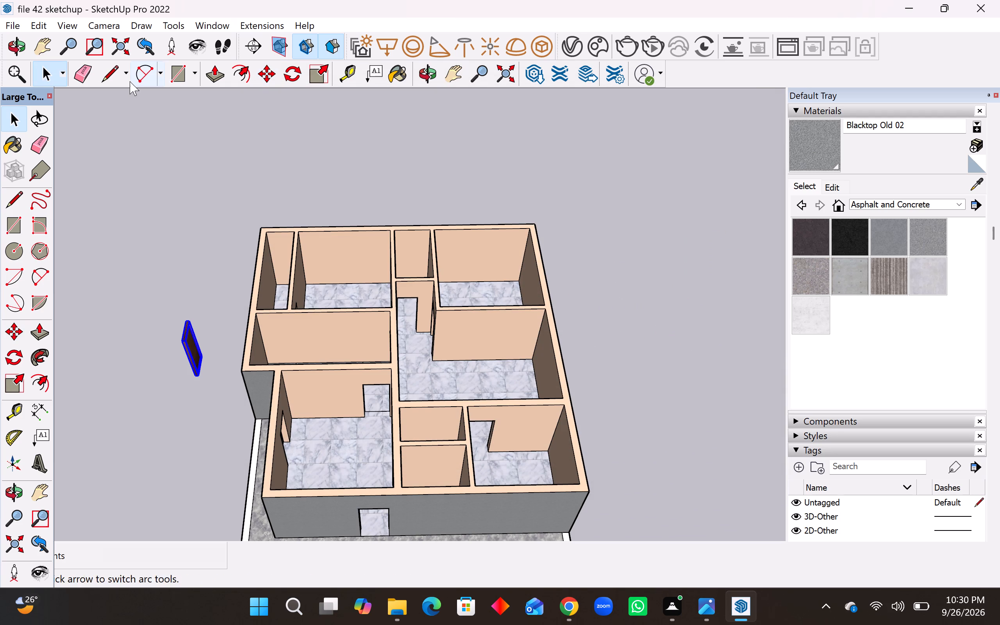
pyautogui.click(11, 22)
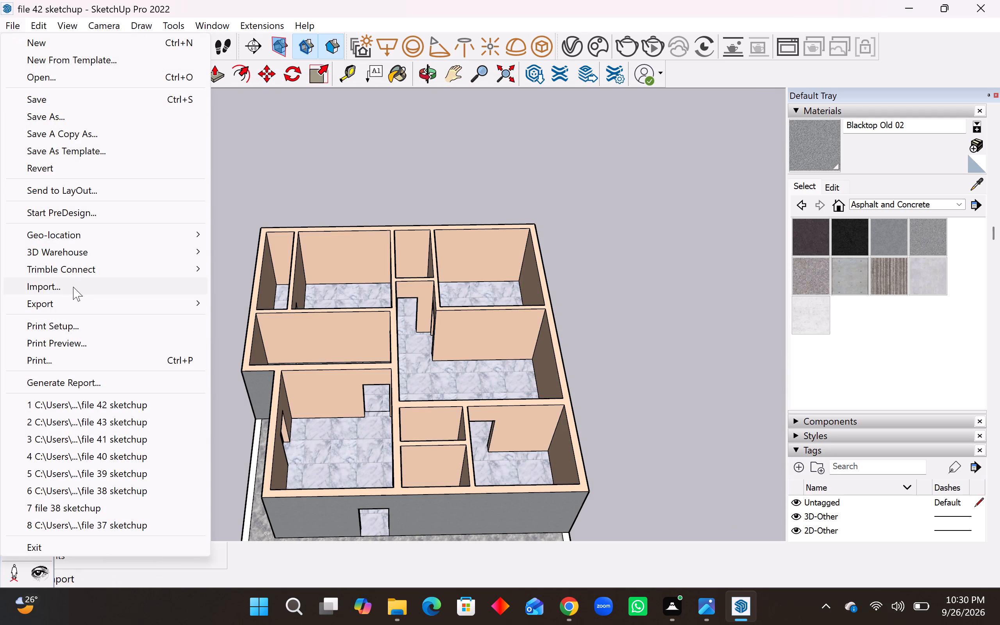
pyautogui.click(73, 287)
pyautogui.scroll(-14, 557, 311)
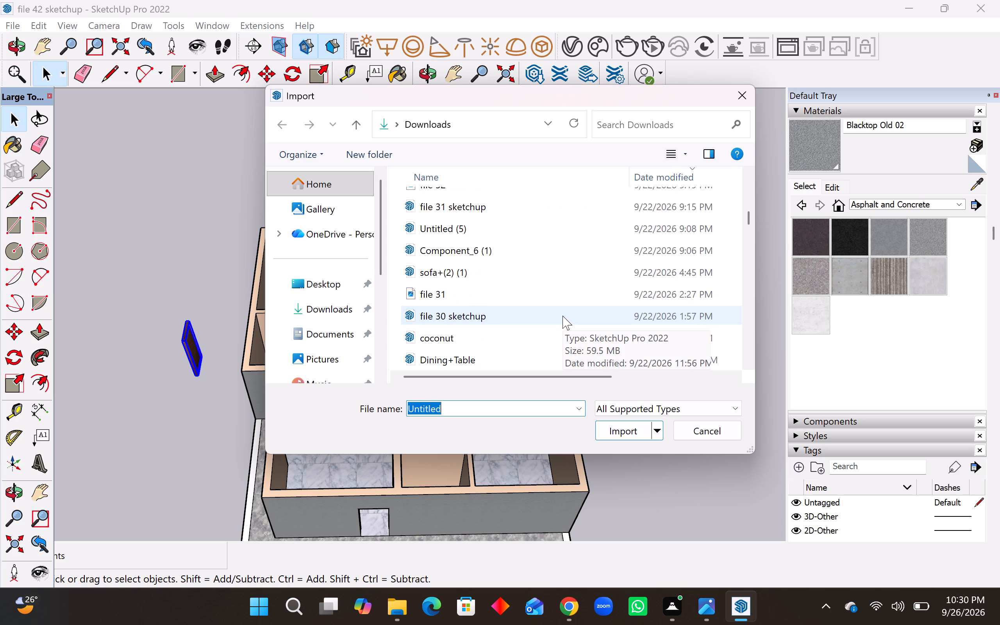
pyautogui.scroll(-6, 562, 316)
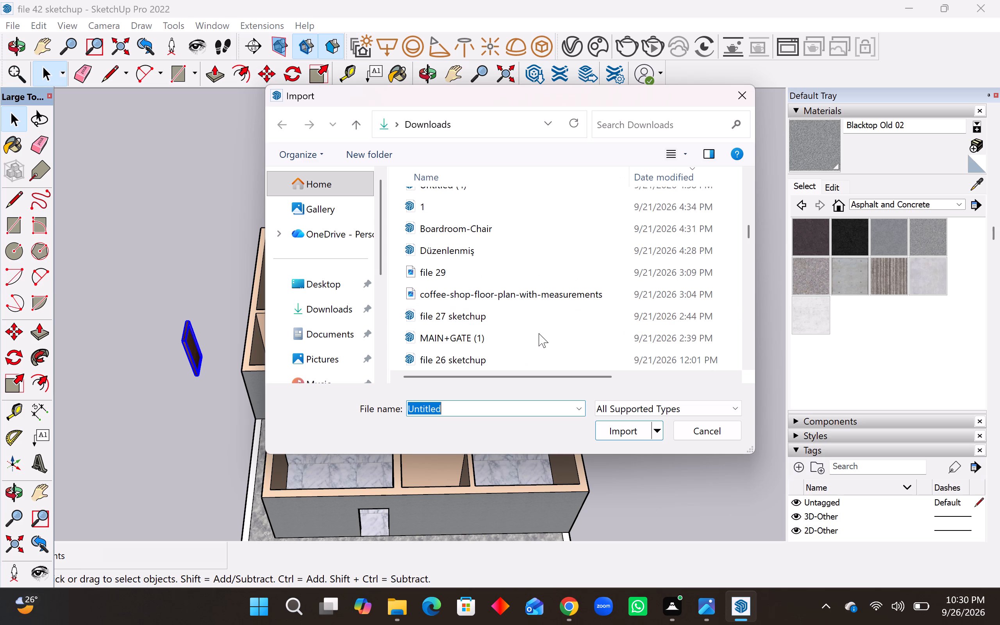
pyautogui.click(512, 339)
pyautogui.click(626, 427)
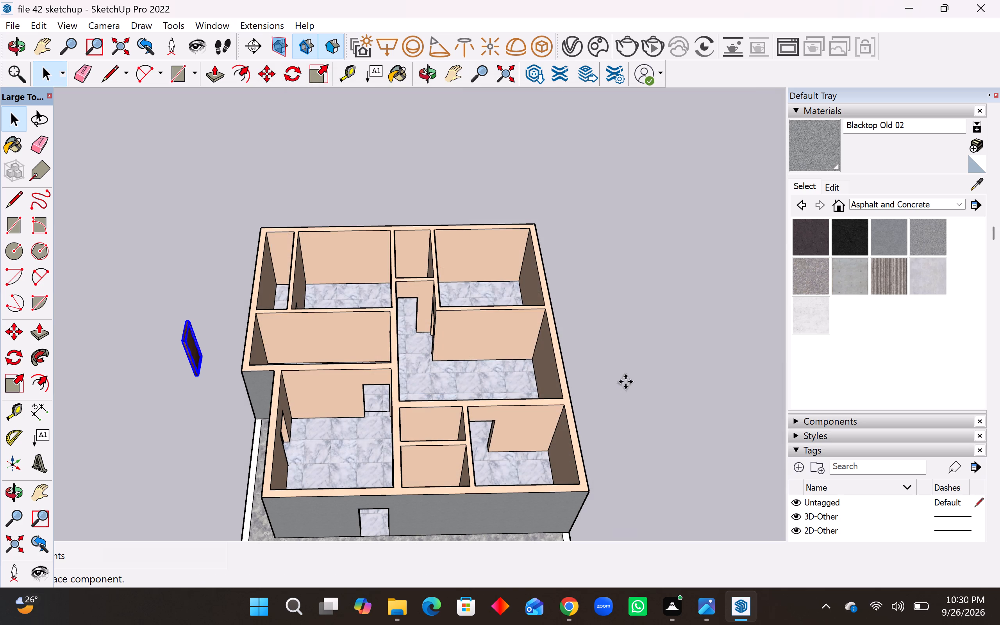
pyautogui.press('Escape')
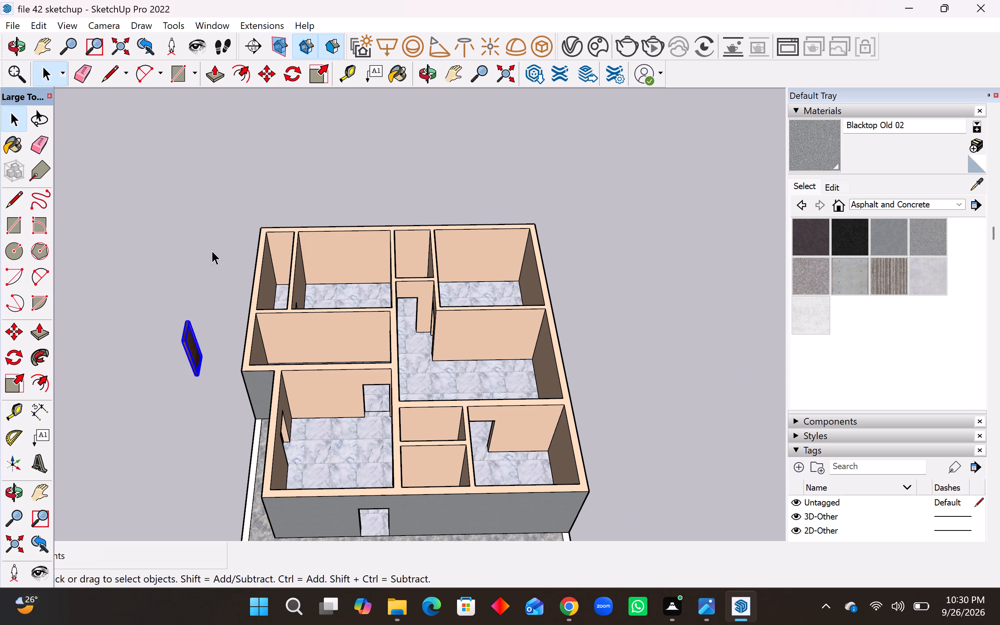
# Import the 04+Sofa+y+Mesas (1) model from Downloads and place it on the open ground beside the house.
pyautogui.click(15, 30)
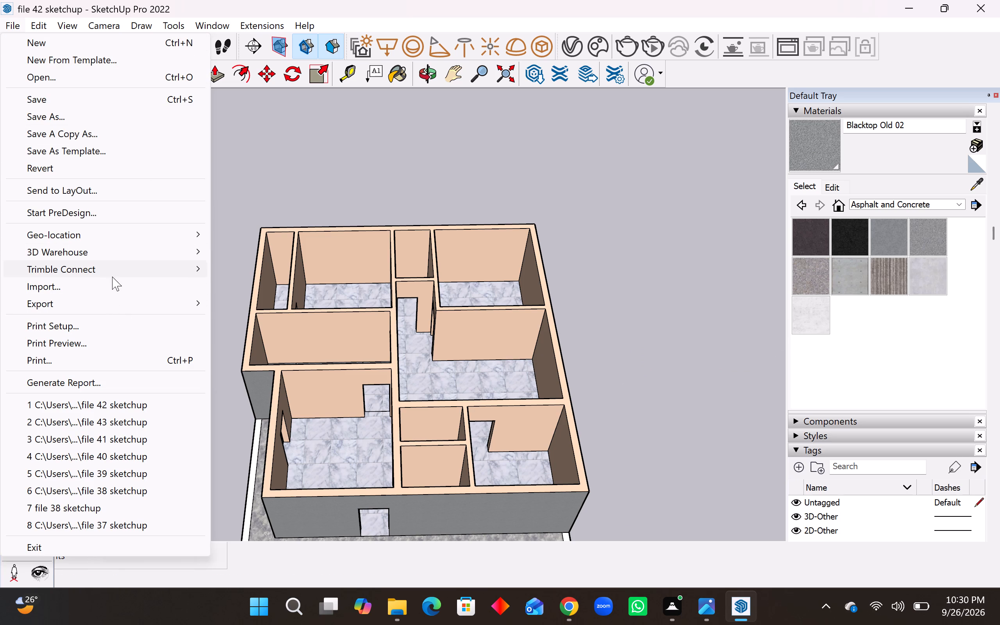
pyautogui.click(112, 281)
pyautogui.scroll(-5, 466, 289)
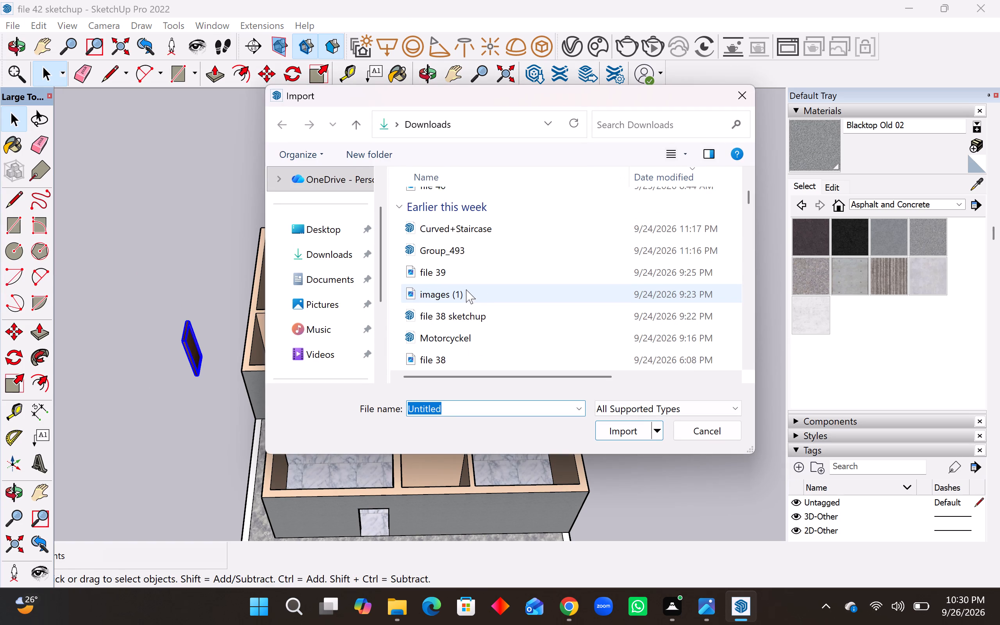
pyautogui.scroll(-6, 466, 289)
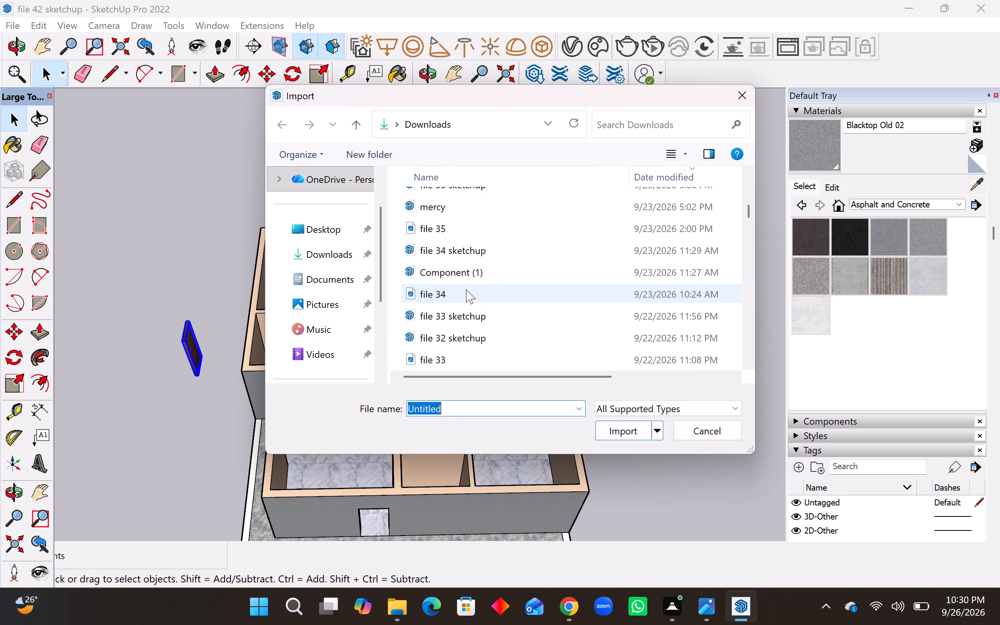
pyautogui.scroll(-6, 466, 289)
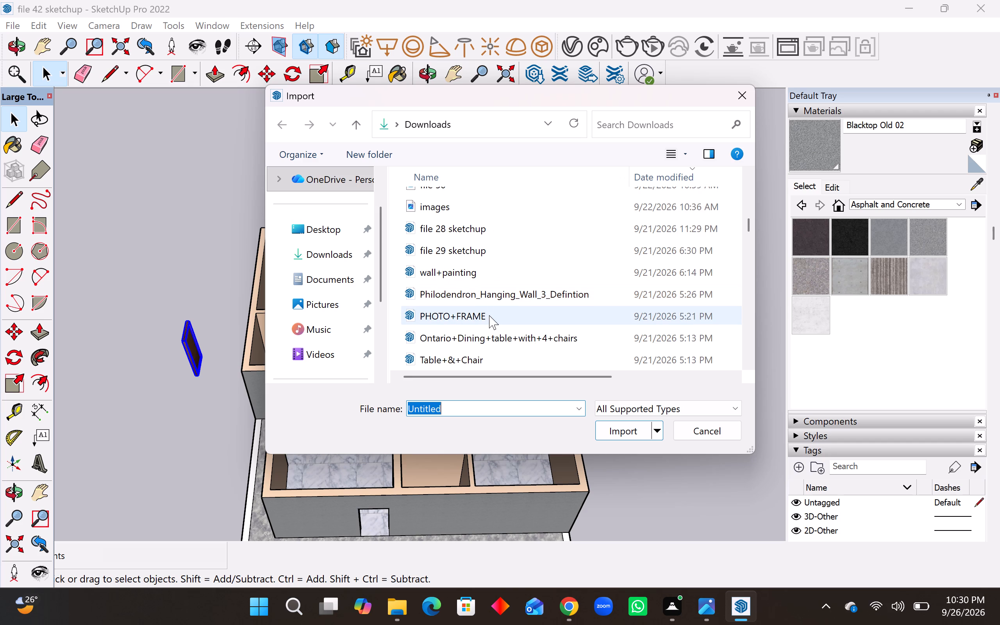
pyautogui.scroll(-2, 489, 315)
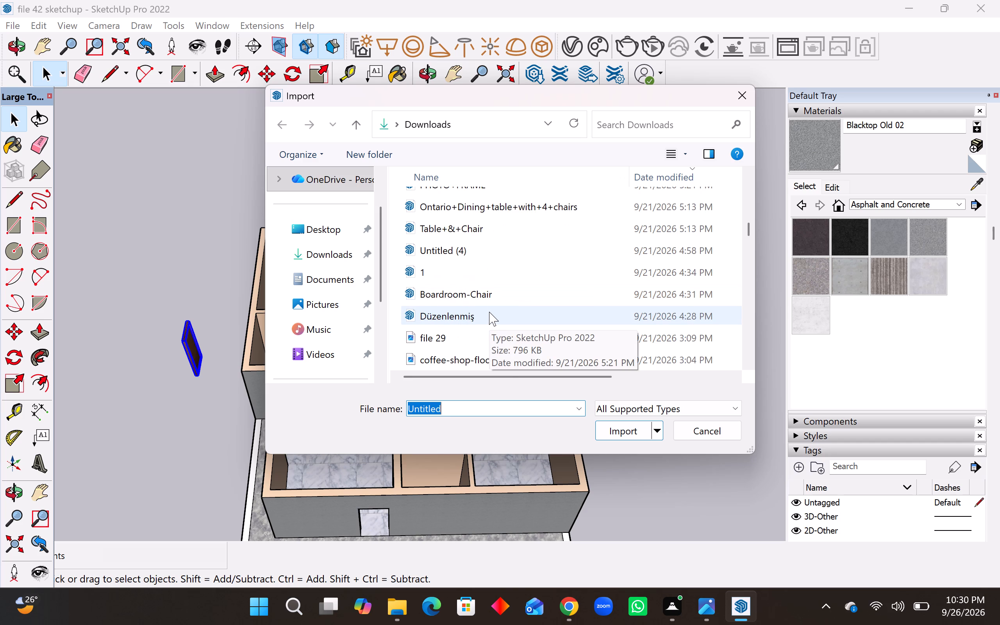
pyautogui.scroll(-3, 489, 312)
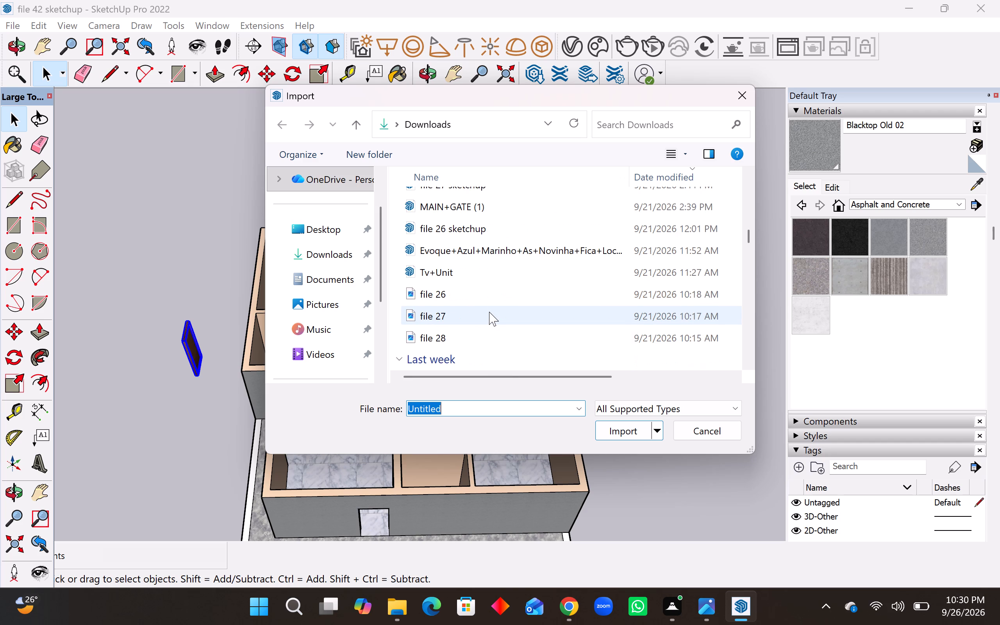
pyautogui.scroll(-5, 489, 312)
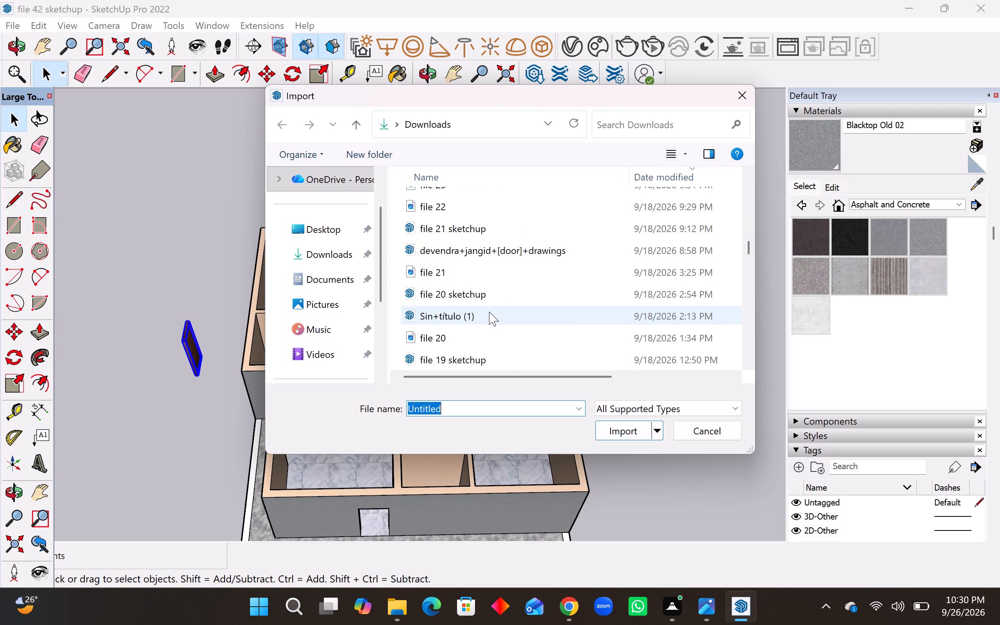
pyautogui.scroll(-3, 489, 312)
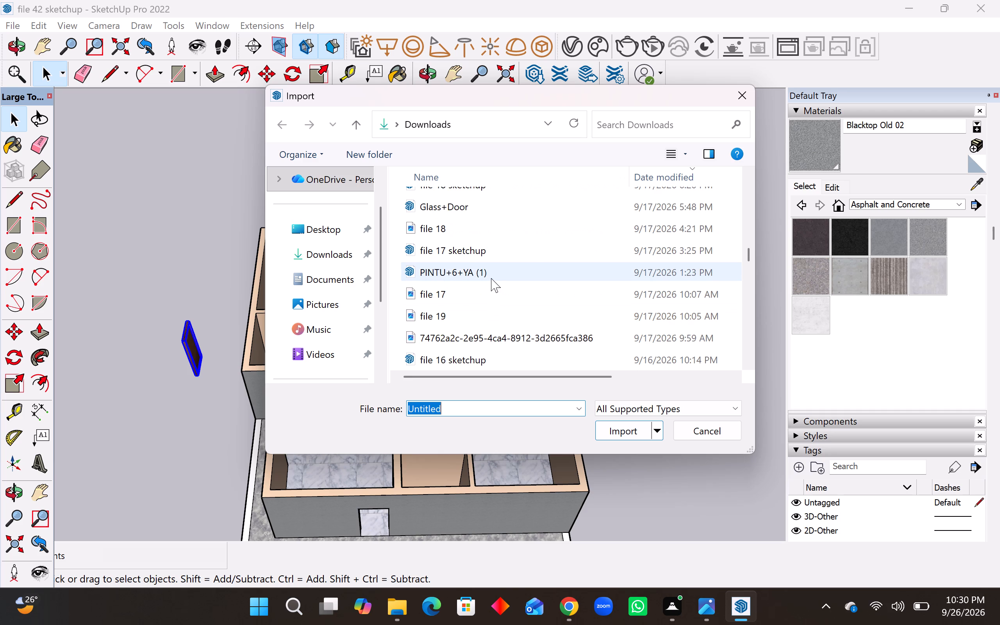
pyautogui.scroll(-2, 493, 287)
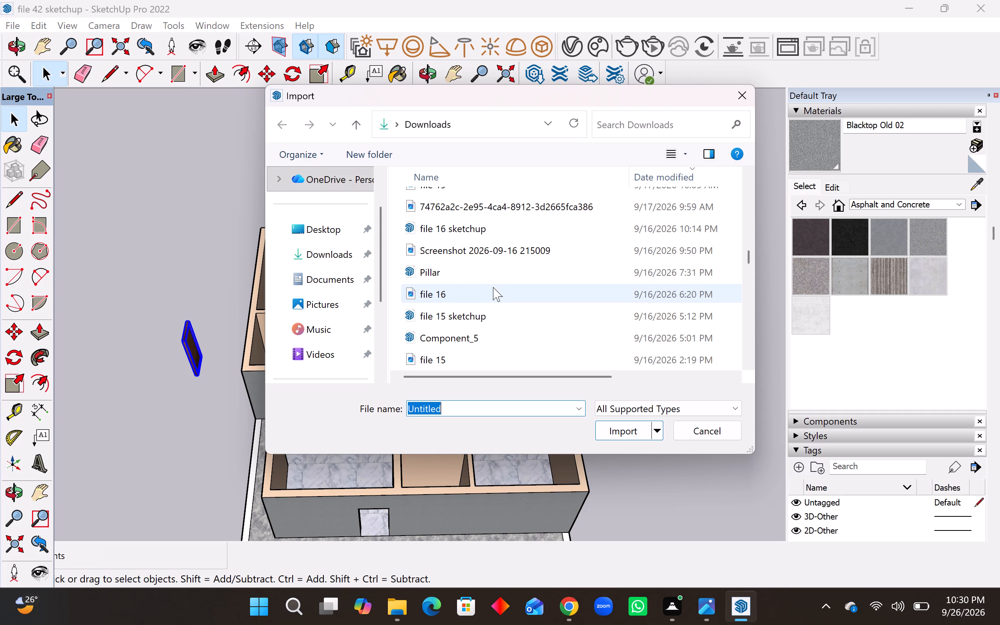
pyautogui.scroll(-2, 493, 287)
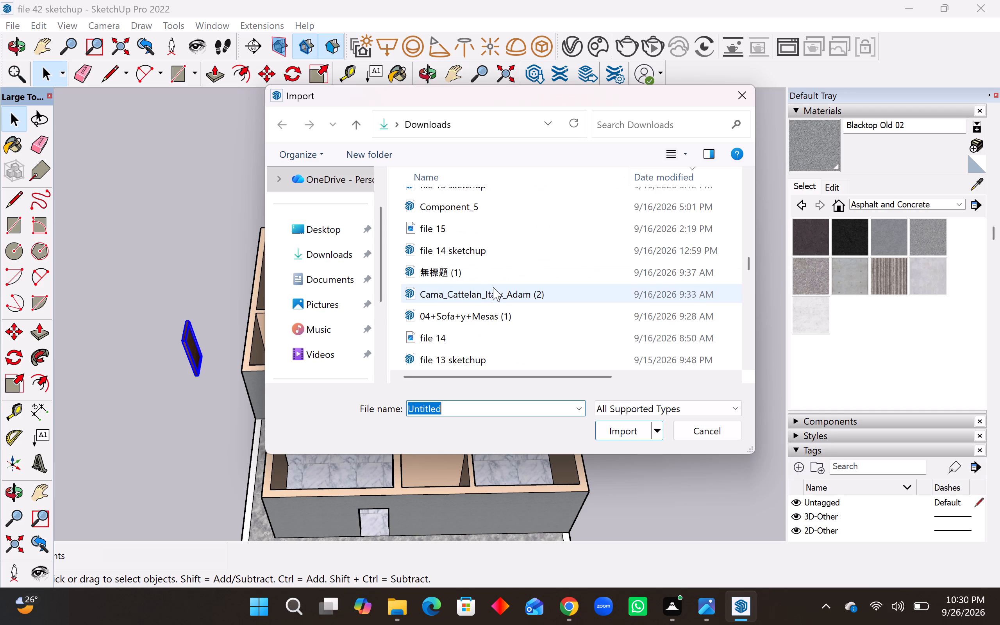
pyautogui.scroll(-1, 493, 287)
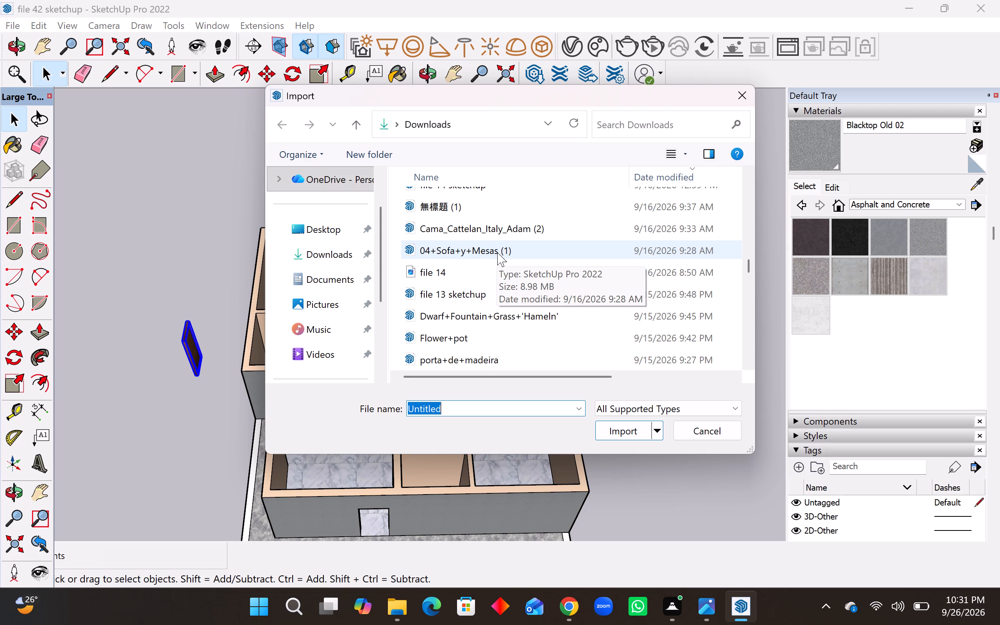
pyautogui.click(498, 251)
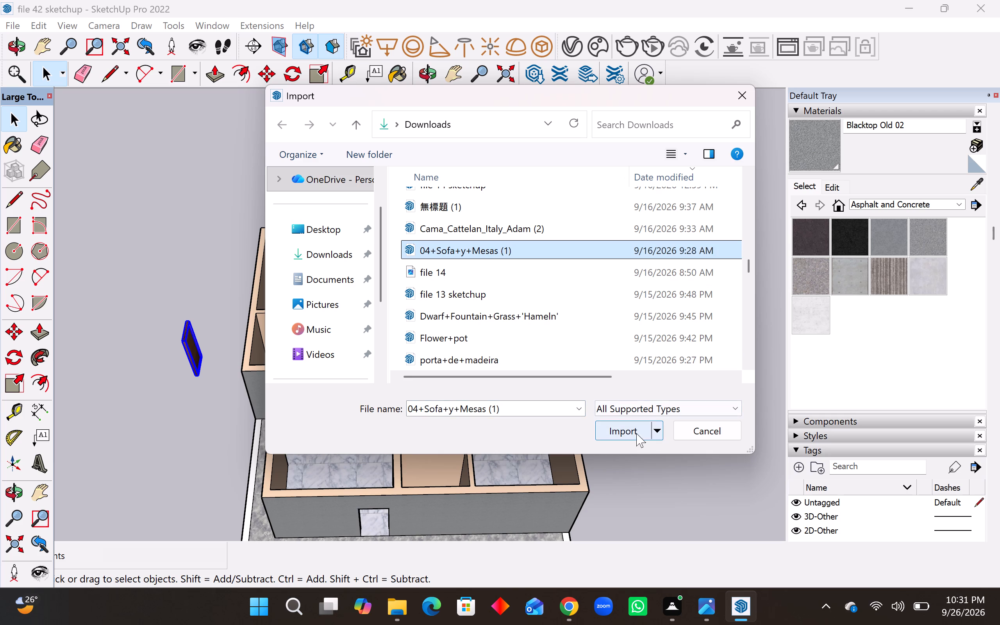
pyautogui.click(632, 432)
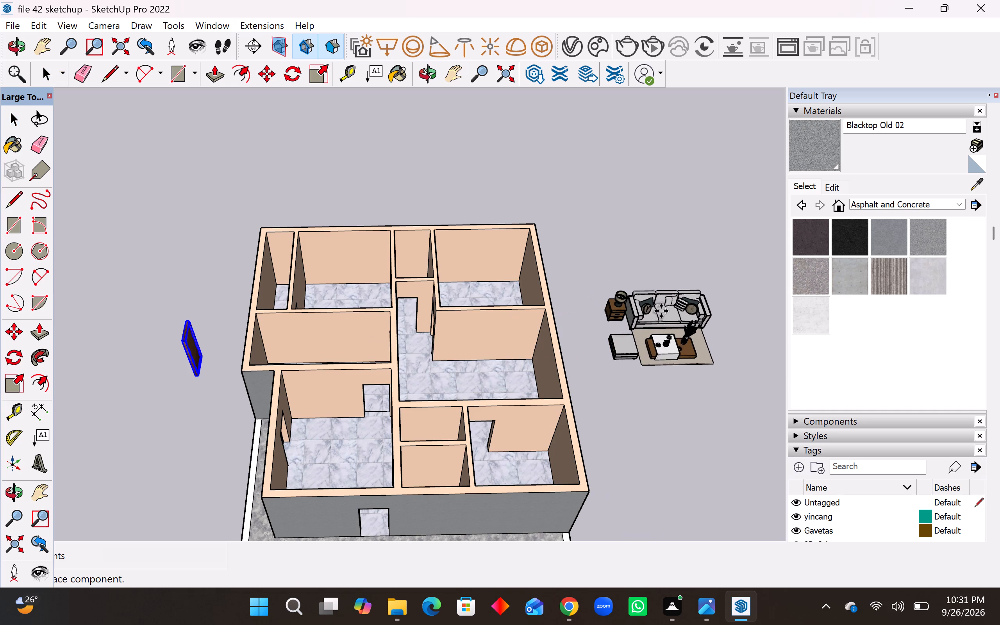
pyautogui.click(661, 311)
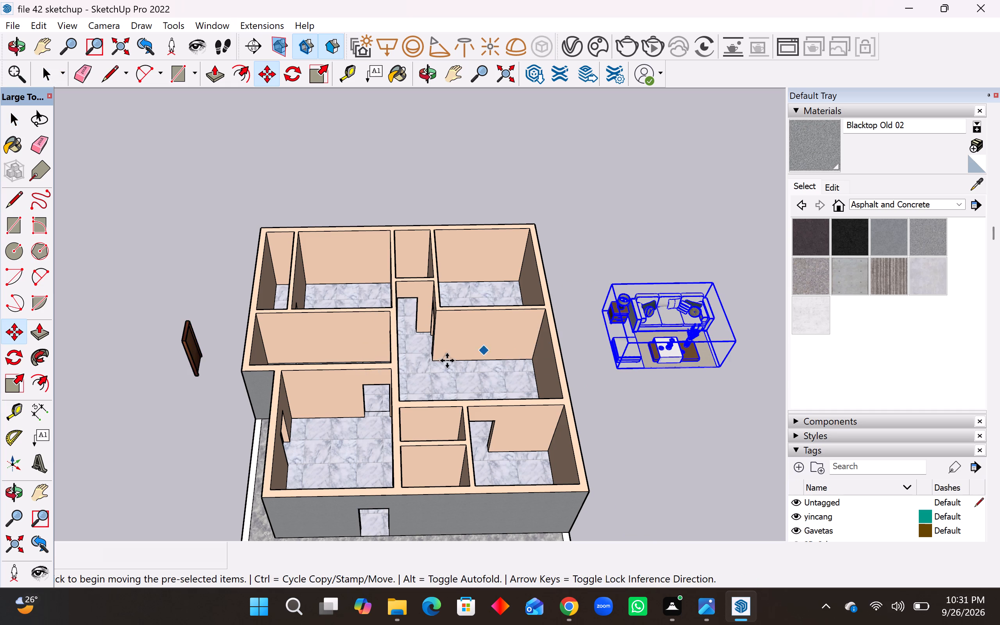
# Move the sofa set about 24' 10" into the tiled room beside the hallway, with the sofa's back toward the rear wall.
pyautogui.scroll(-3, 292, 380)
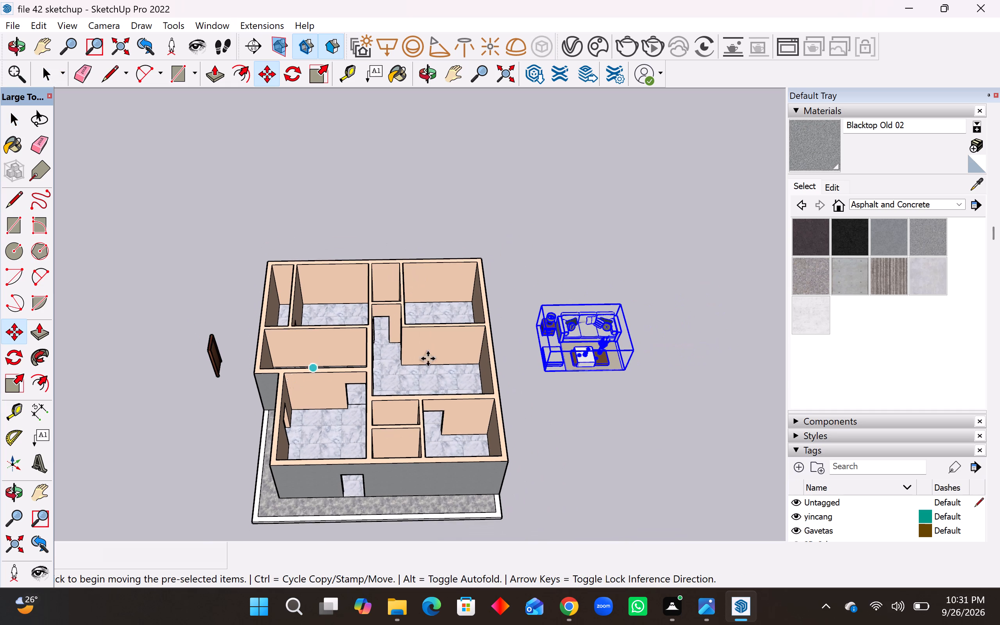
pyautogui.scroll(7, 500, 360)
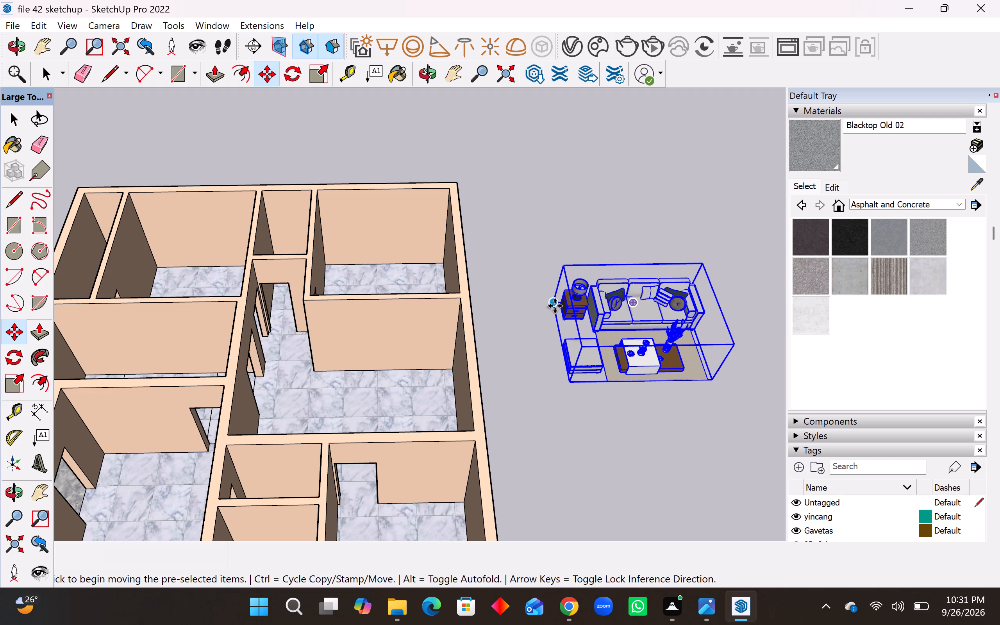
pyautogui.press('m')
pyautogui.click(550, 304)
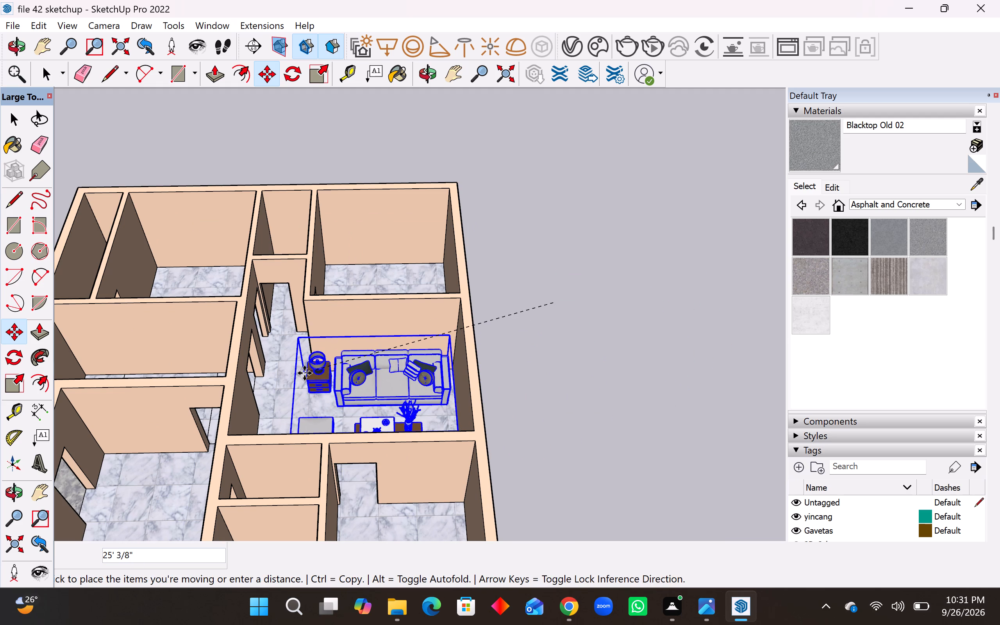
pyautogui.scroll(9, 305, 373)
pyautogui.moveTo(305, 373); pyautogui.dragTo(321, 406, button='middle')
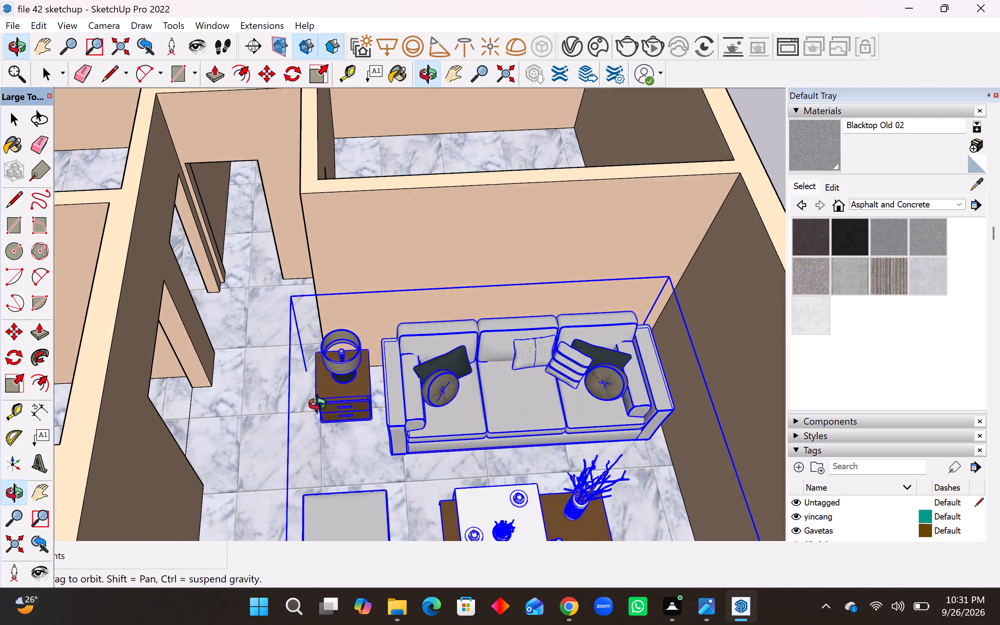
pyautogui.moveTo(321, 406); pyautogui.dragTo(322, 410, button='middle')
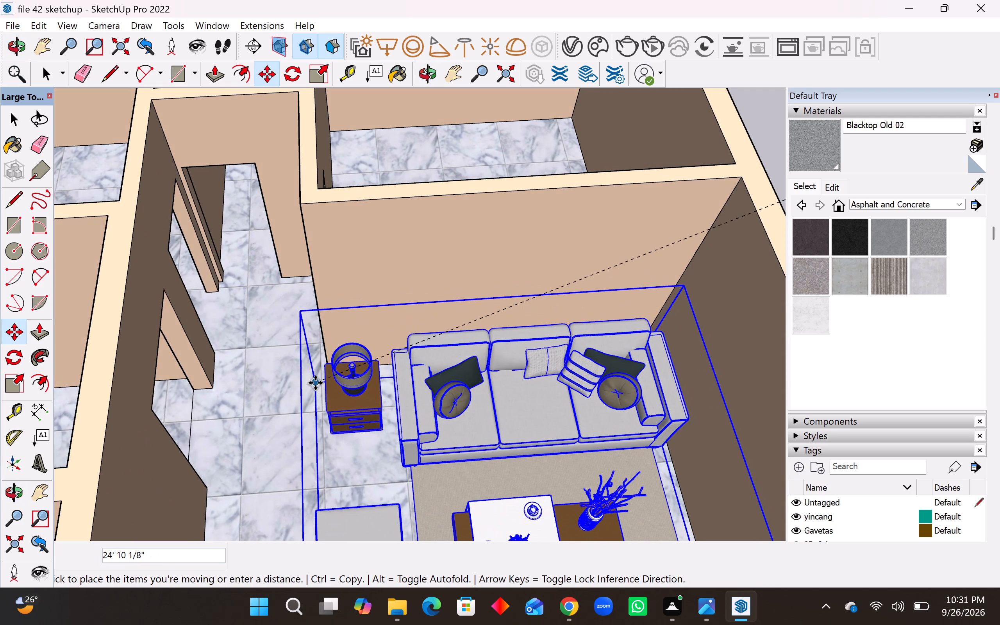
pyautogui.click(315, 383)
# Shift the sofa set about 7 3/8" toward the room's outer side wall, moving it from its base corner.
pyautogui.moveTo(555, 350); pyautogui.dragTo(415, 297, button='middle')
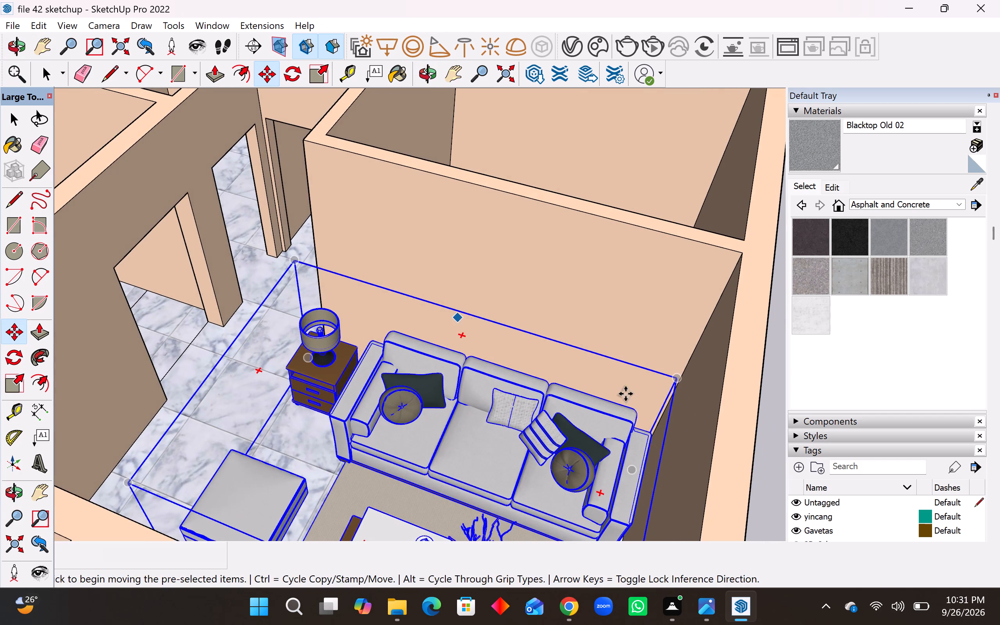
pyautogui.scroll(7, 644, 400)
pyautogui.moveTo(657, 422); pyautogui.dragTo(619, 439, button='middle')
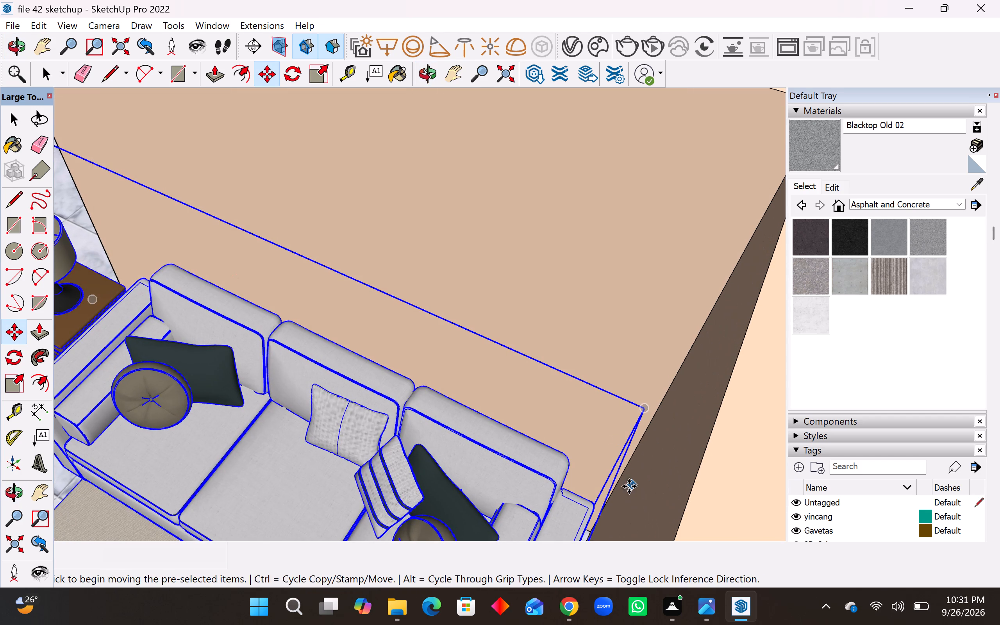
pyautogui.scroll(-7, 610, 420)
pyautogui.moveTo(639, 467); pyautogui.dragTo(646, 486, button='middle')
pyautogui.scroll(17, 628, 493)
pyautogui.moveTo(598, 480); pyautogui.dragTo(588, 471, button='middle')
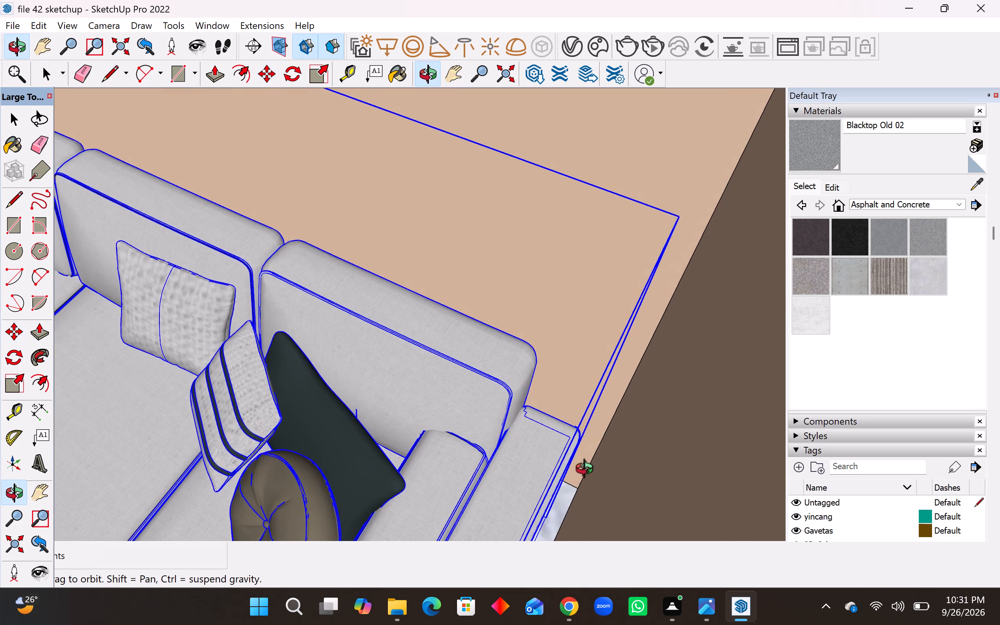
pyautogui.moveTo(588, 471); pyautogui.dragTo(587, 471, button='middle')
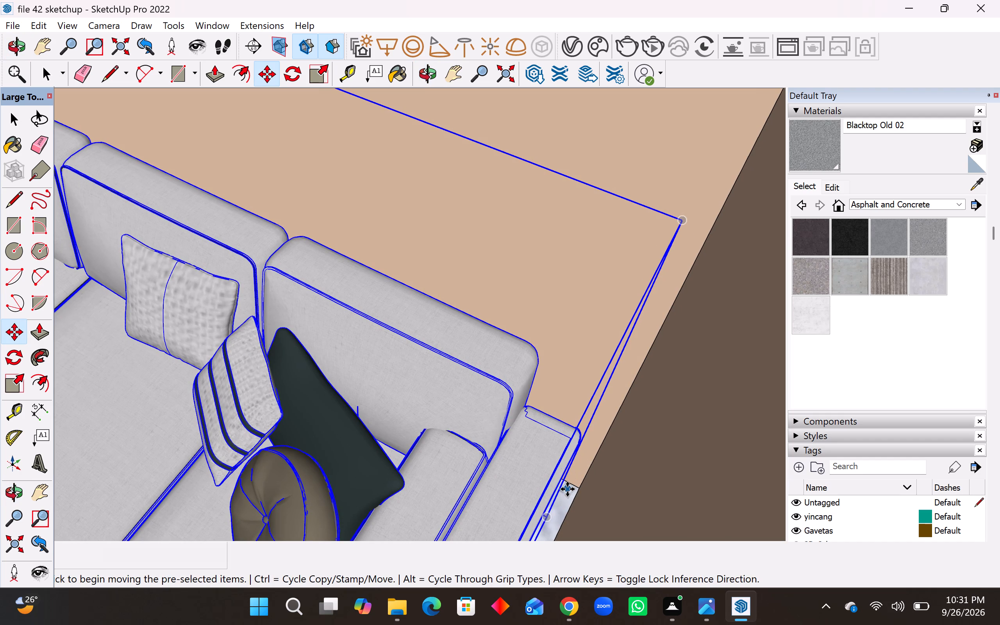
pyautogui.scroll(8, 577, 508)
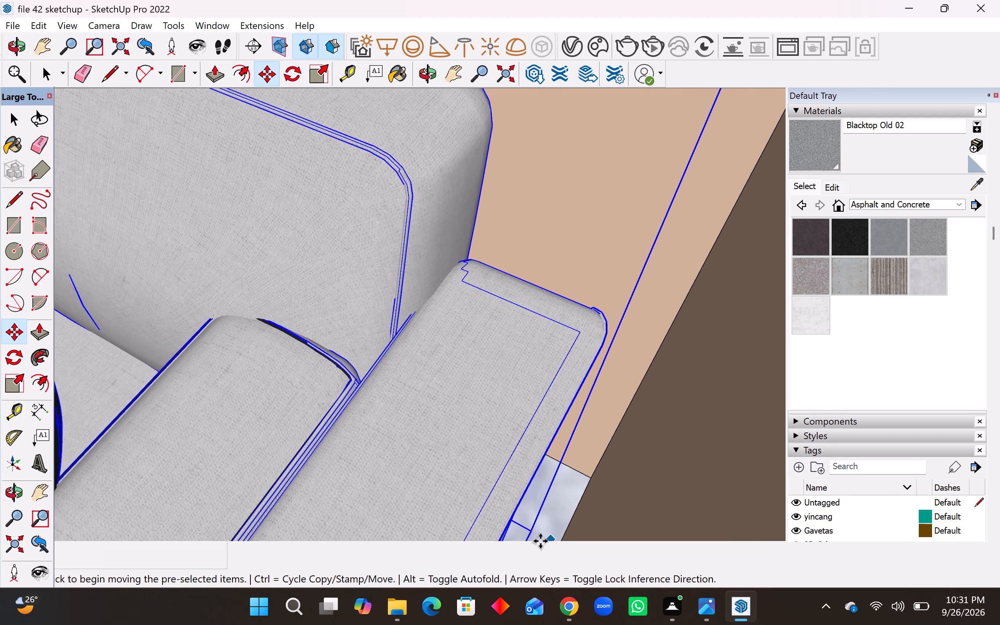
pyautogui.moveTo(536, 532); pyautogui.dragTo(536, 528)
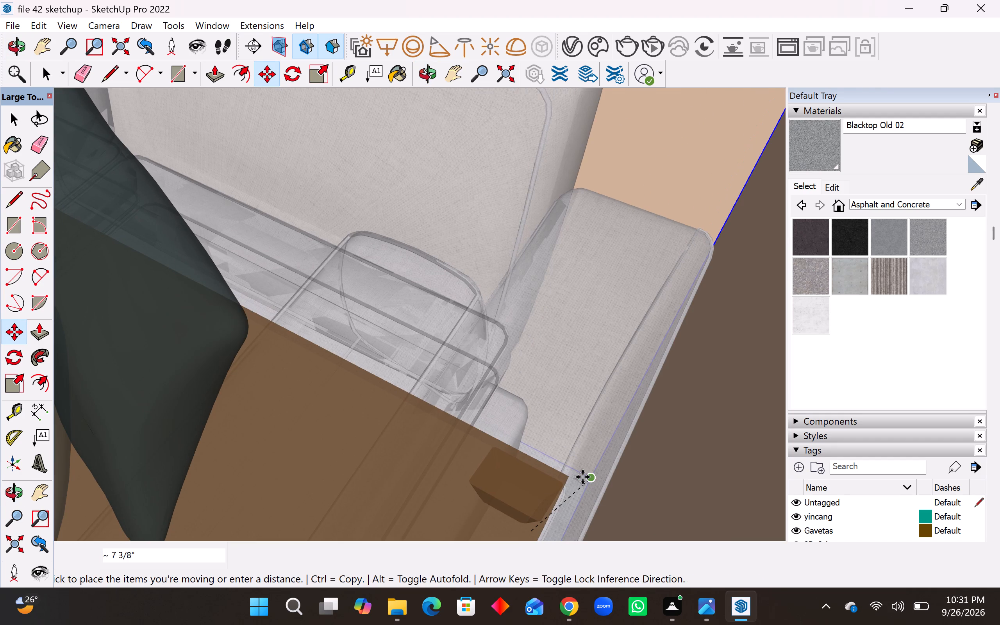
pyautogui.click(583, 477)
# Examine from above how the sofa set fits between the room's walls.
pyautogui.scroll(-18, 596, 449)
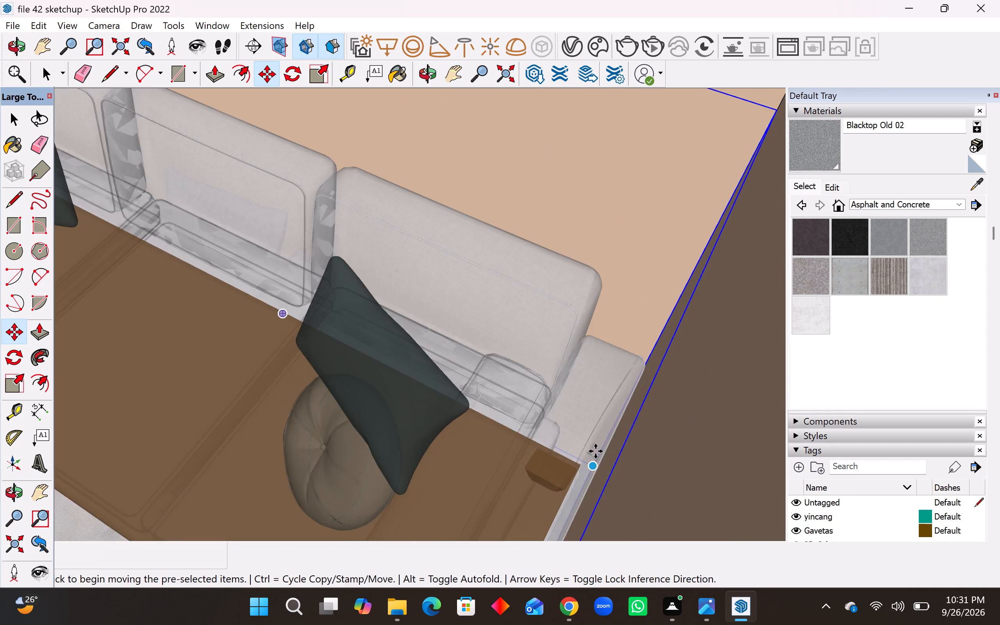
pyautogui.scroll(-17, 595, 451)
pyautogui.moveTo(579, 456); pyautogui.dragTo(732, 456, button='middle')
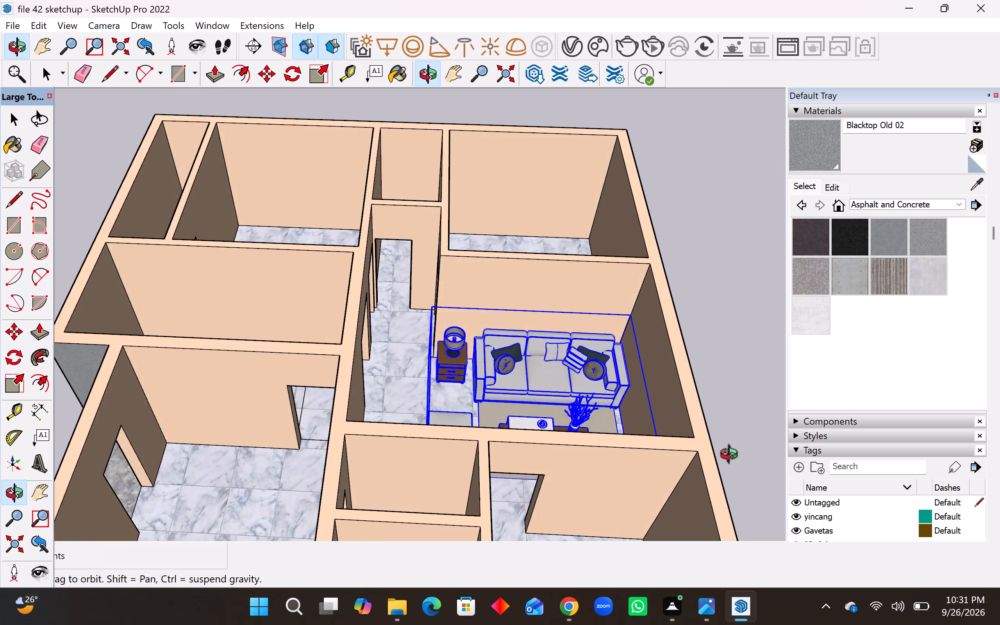
pyautogui.moveTo(732, 456); pyautogui.dragTo(745, 493, button='middle')
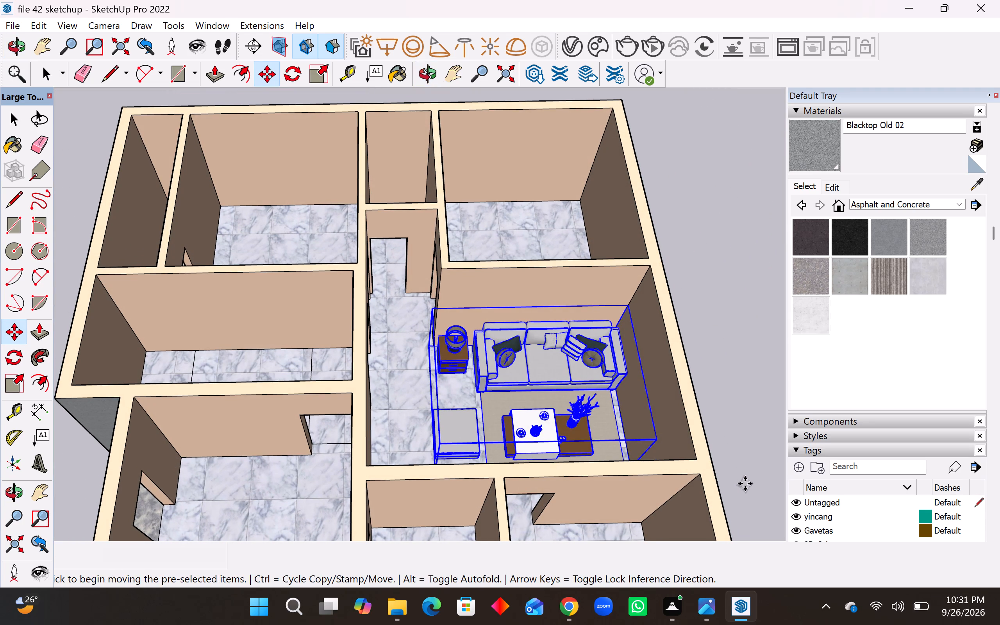
pyautogui.moveTo(603, 411); pyautogui.dragTo(603, 435, button='middle')
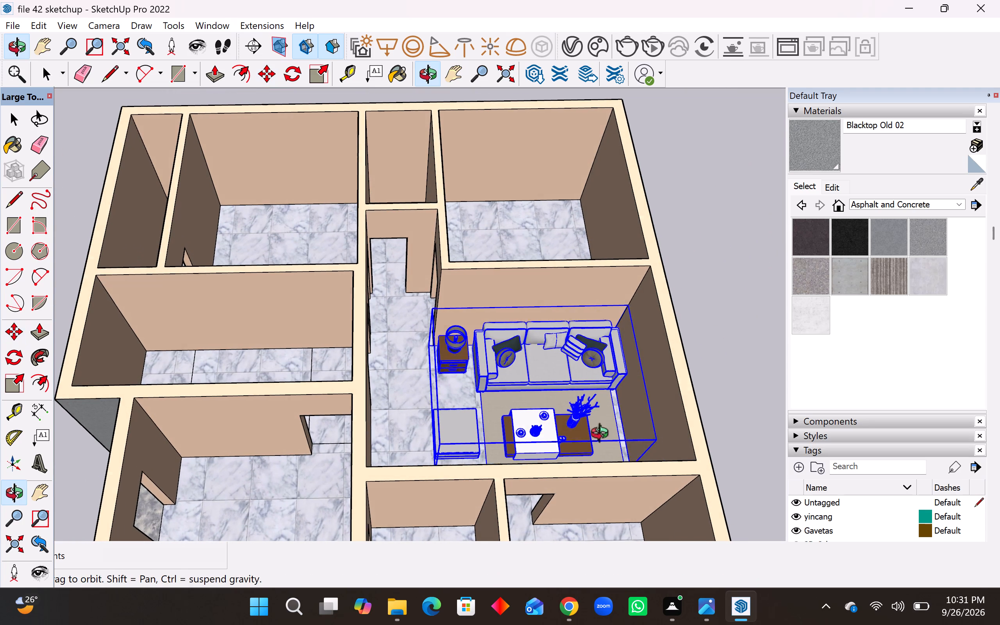
pyautogui.moveTo(603, 435); pyautogui.dragTo(600, 508, button='middle')
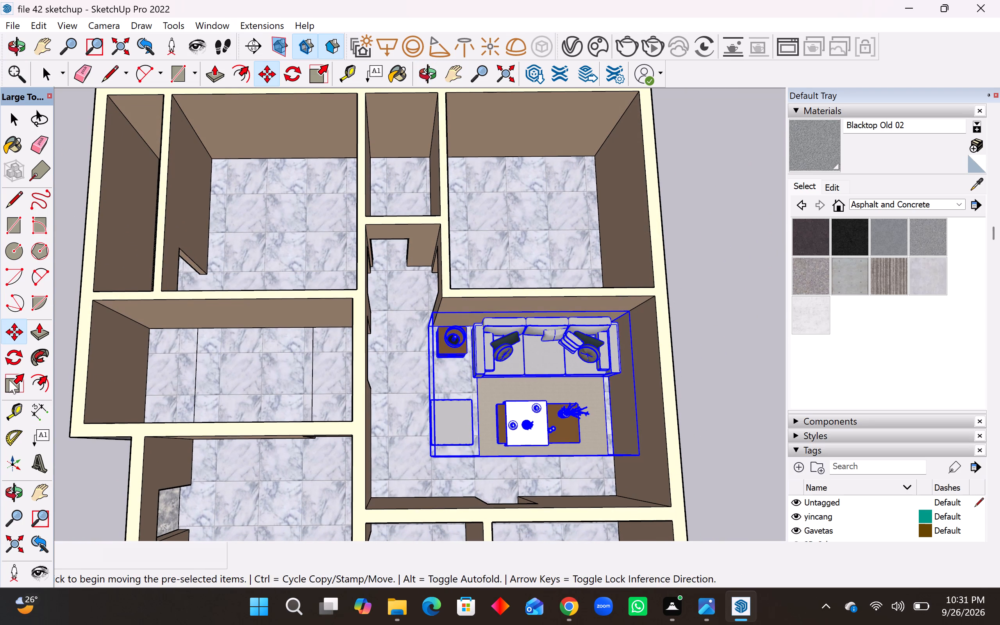
# Scale the sofa set to about 0.81 of its depth from the front and about 0.95 of its width from the side-table side.
pyautogui.click(9, 380)
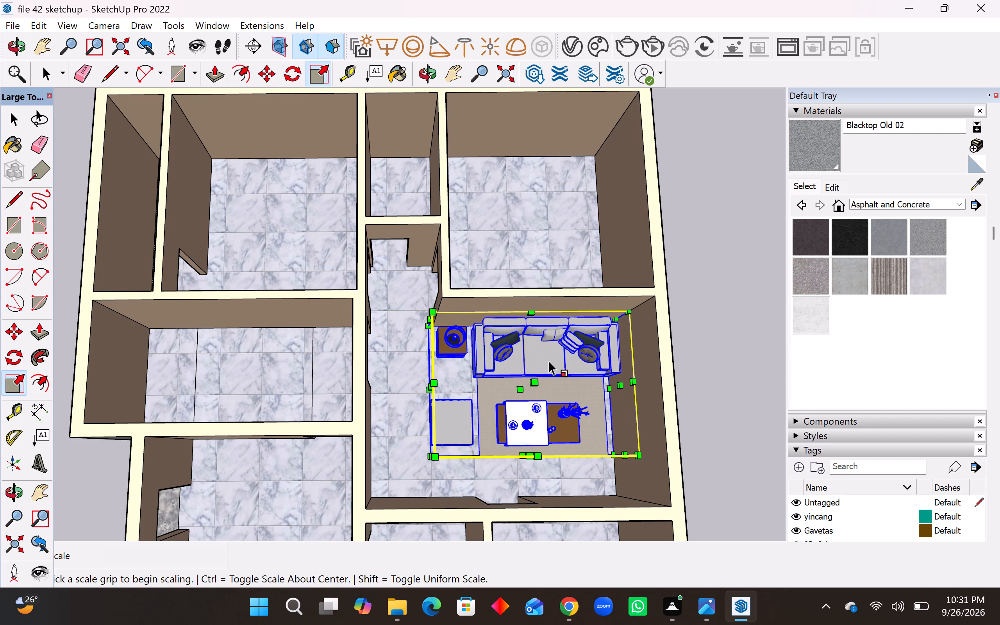
pyautogui.click(529, 458)
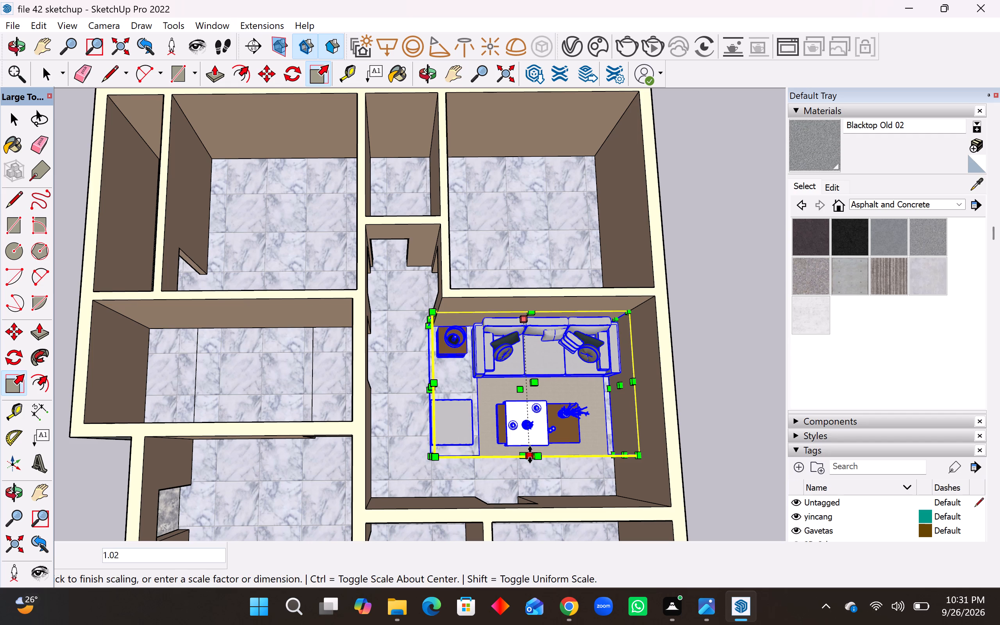
pyautogui.click(535, 429)
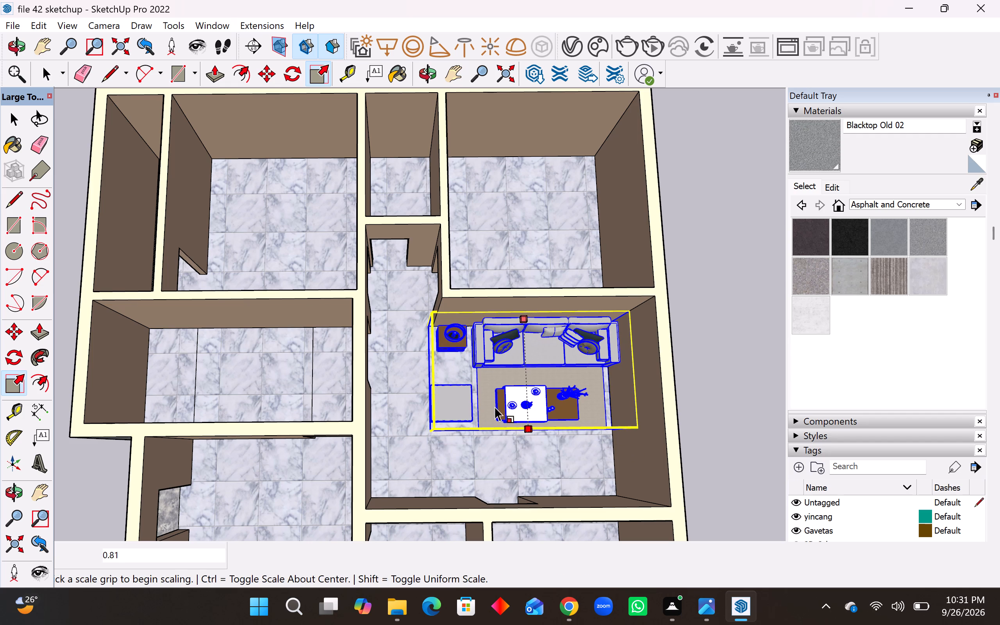
pyautogui.click(429, 373)
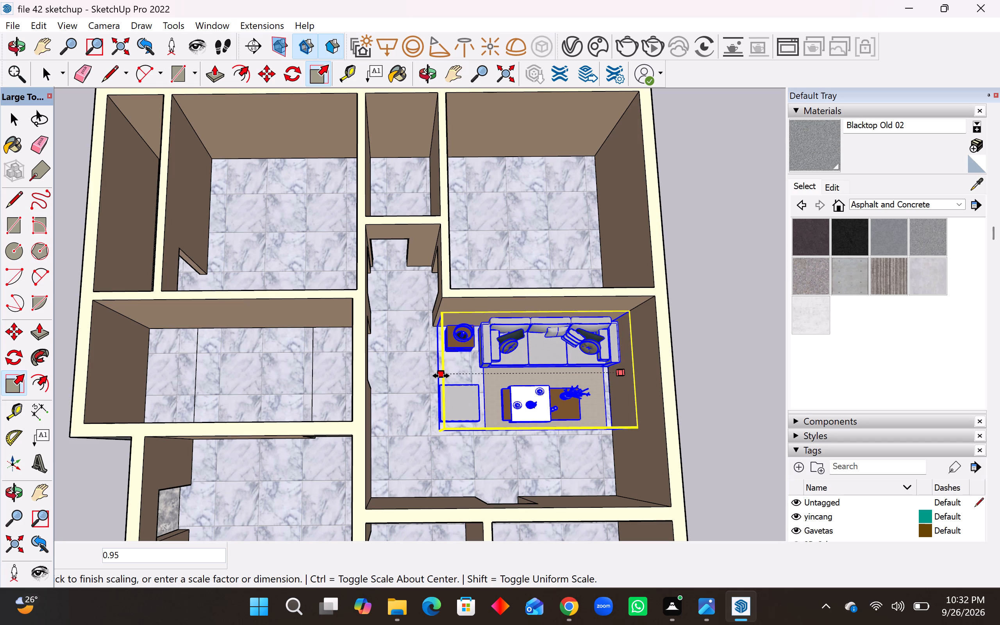
pyautogui.click(441, 376)
# Examine from several angles how the scaled sofa set sits between the room's walls and within the whole house.
pyautogui.moveTo(586, 396); pyautogui.dragTo(561, 352, button='middle')
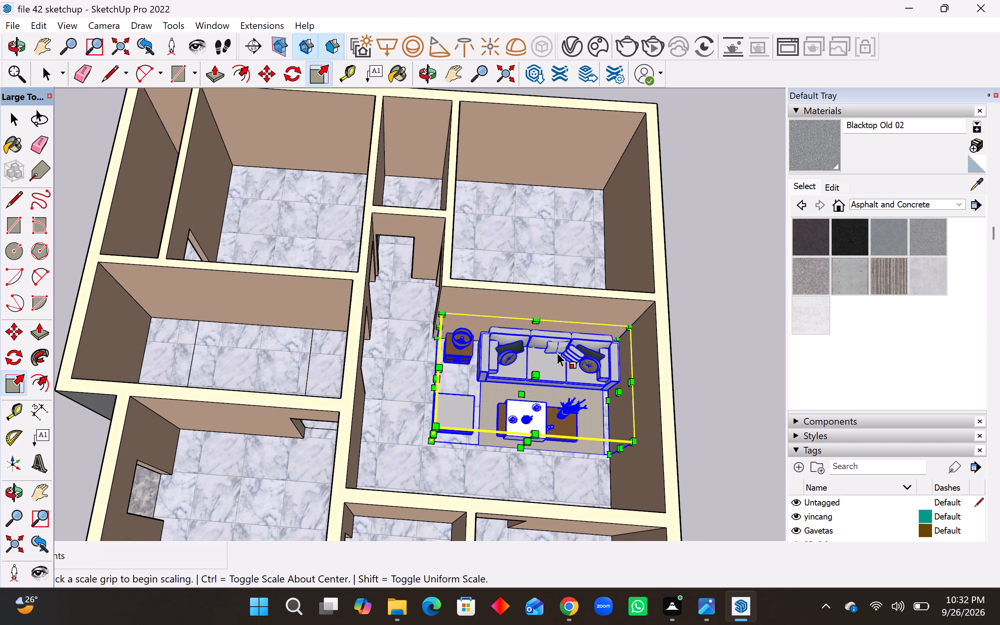
pyautogui.scroll(3, 608, 389)
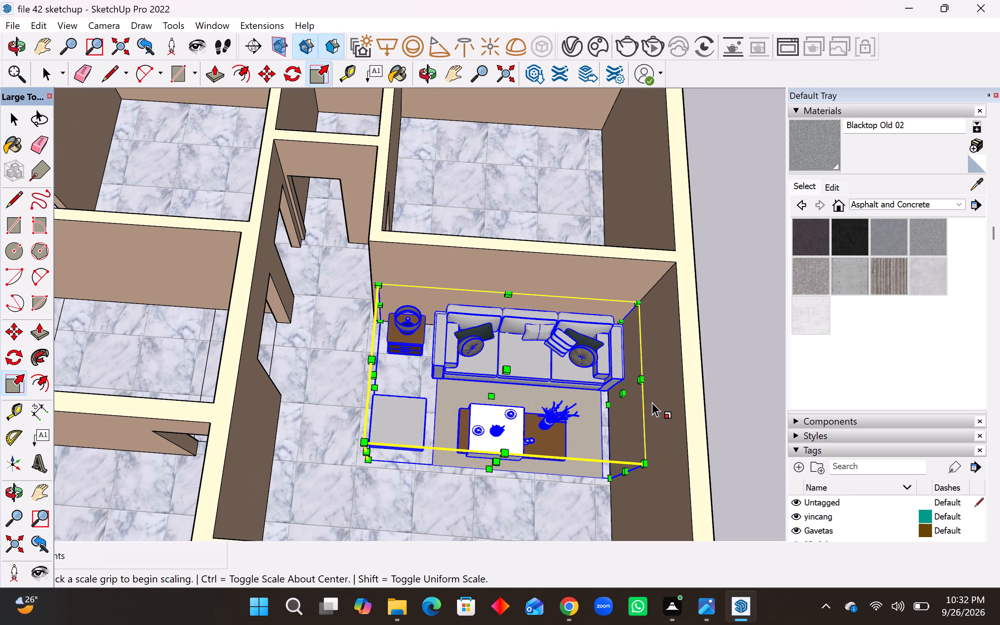
pyautogui.moveTo(655, 410); pyautogui.dragTo(591, 400, button='middle')
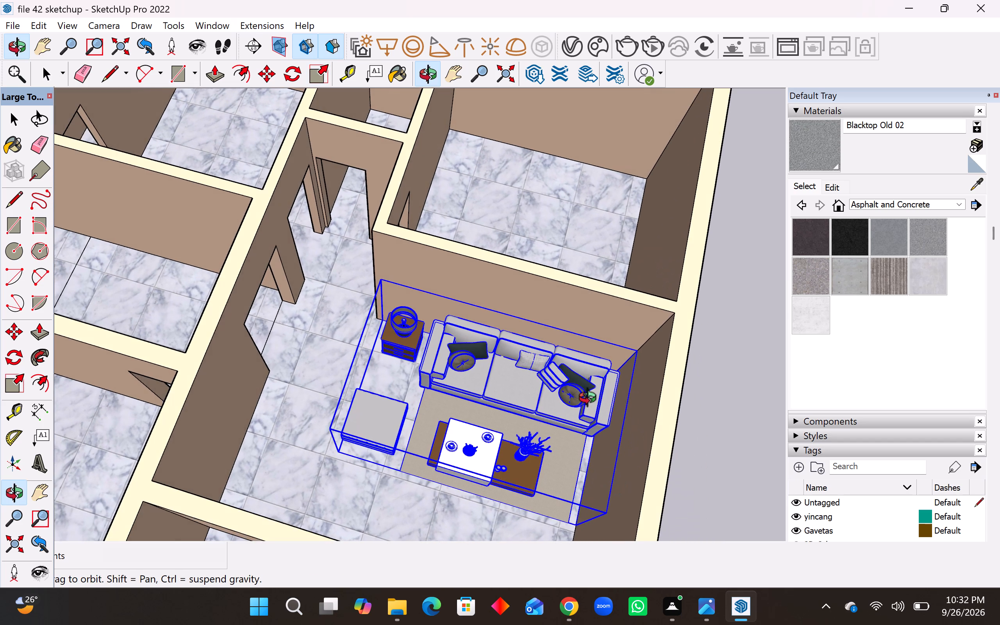
pyautogui.moveTo(591, 400); pyautogui.dragTo(714, 380, button='middle')
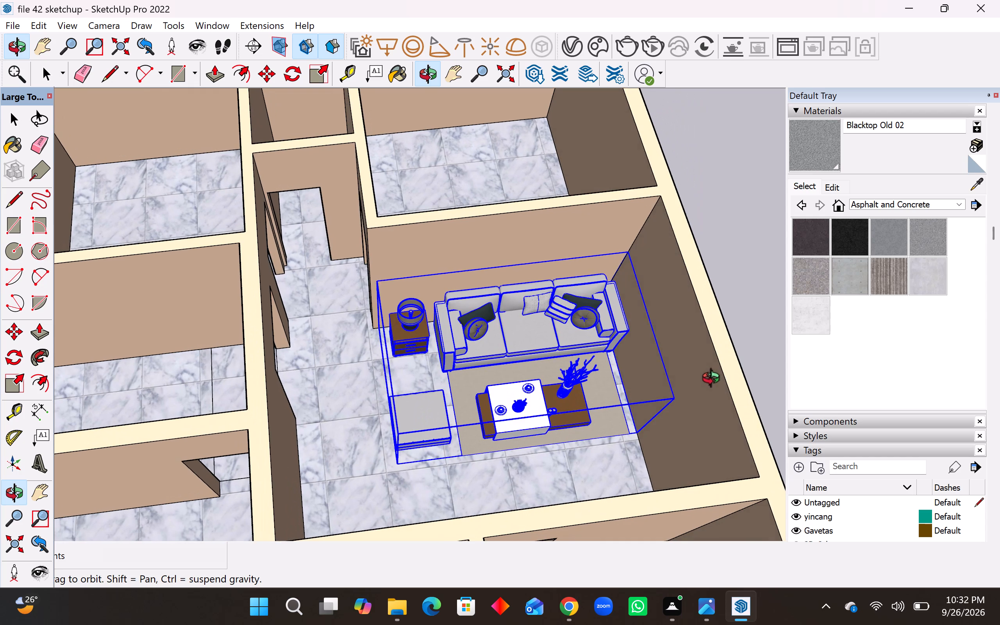
pyautogui.moveTo(714, 380); pyautogui.dragTo(715, 380, button='middle')
pyautogui.scroll(-3, 657, 390)
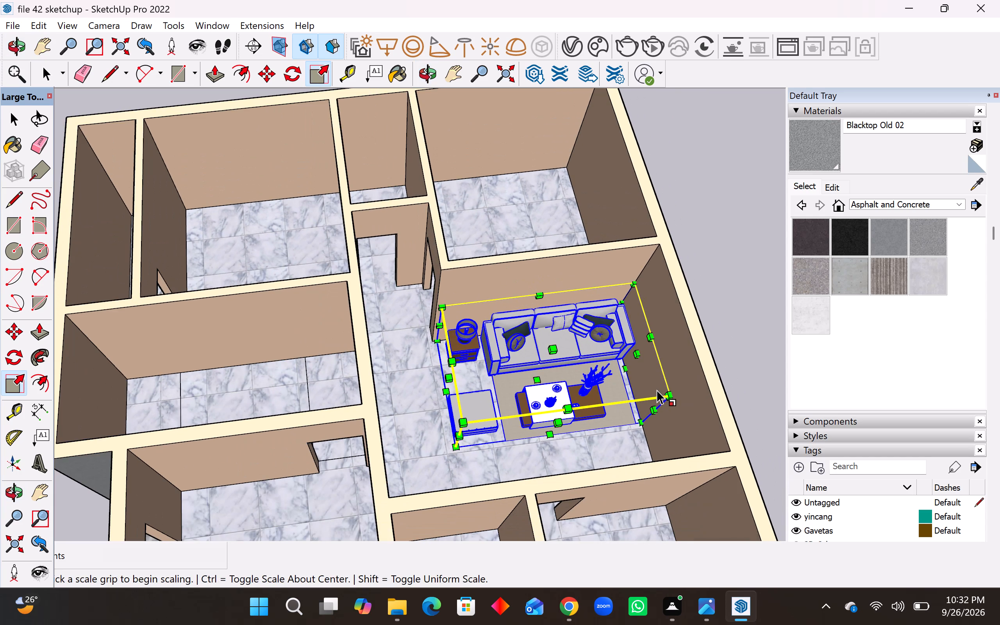
pyautogui.scroll(-5, 619, 381)
pyautogui.moveTo(621, 381); pyautogui.dragTo(620, 381, button='middle')
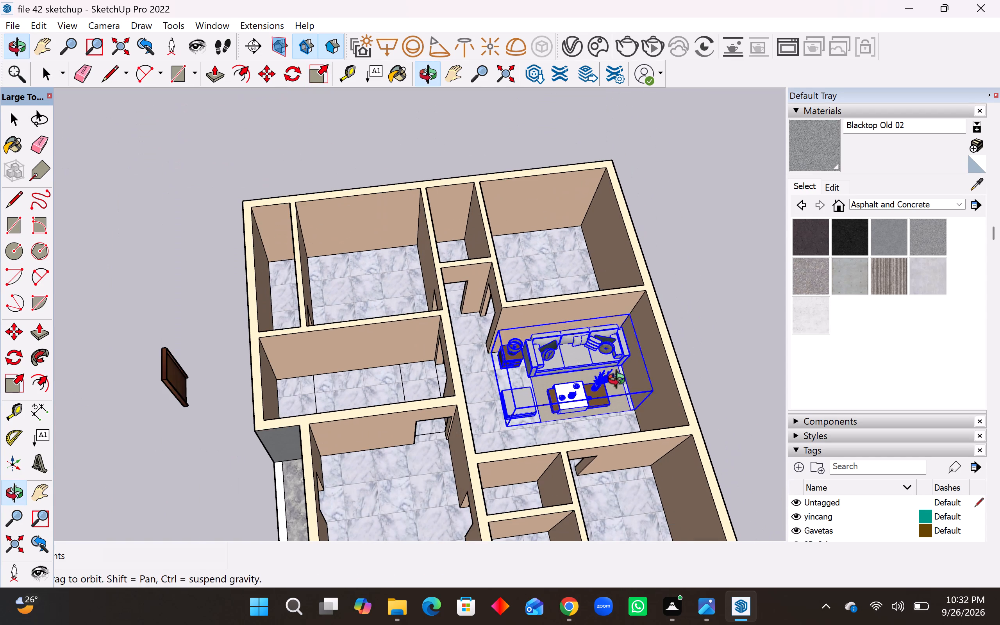
pyautogui.moveTo(620, 381); pyautogui.dragTo(585, 380, button='middle')
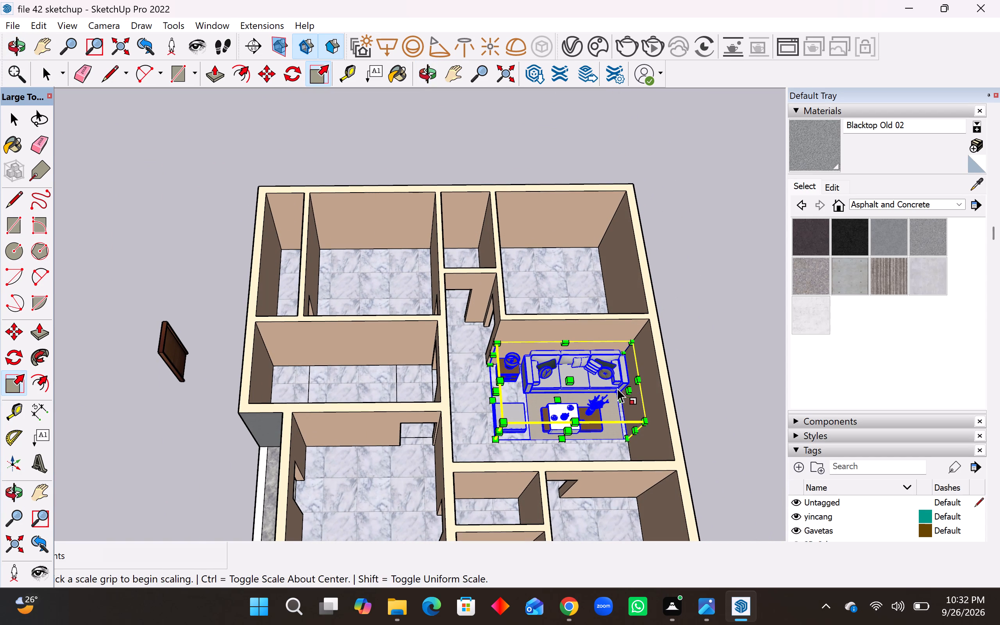
pyautogui.scroll(-2, 628, 395)
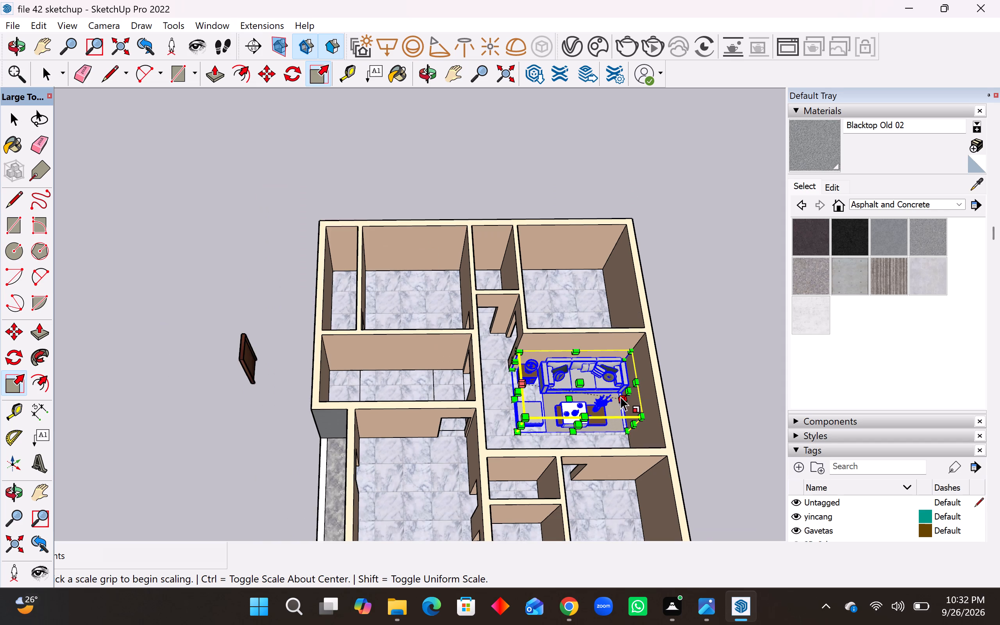
pyautogui.scroll(-3, 618, 397)
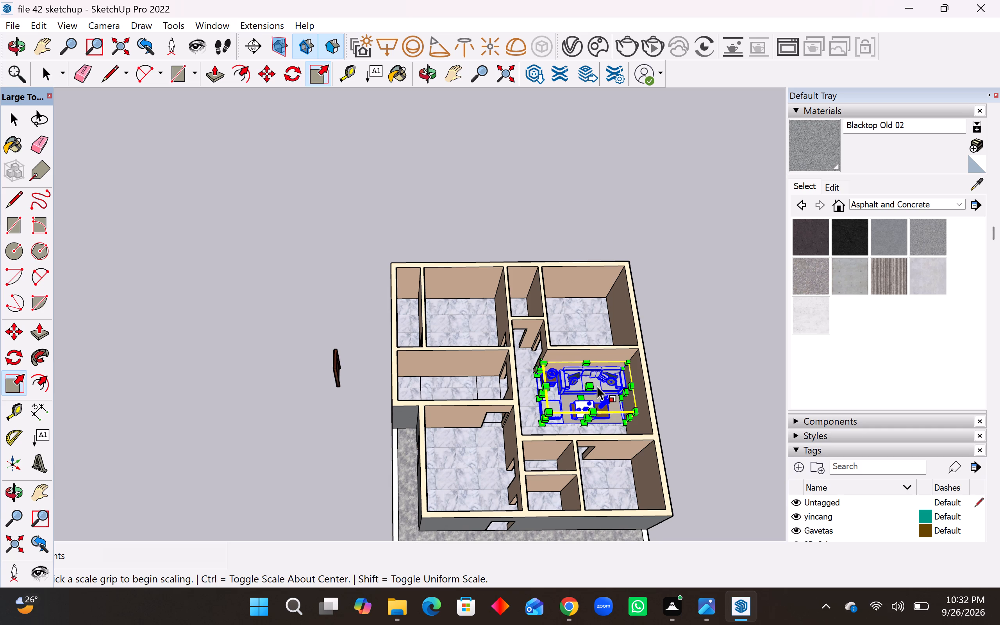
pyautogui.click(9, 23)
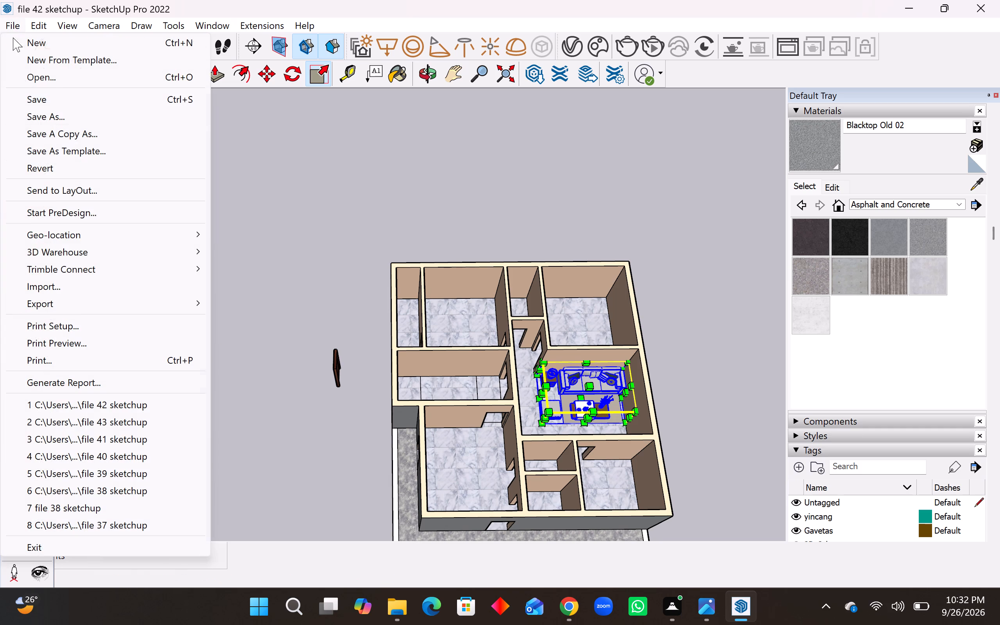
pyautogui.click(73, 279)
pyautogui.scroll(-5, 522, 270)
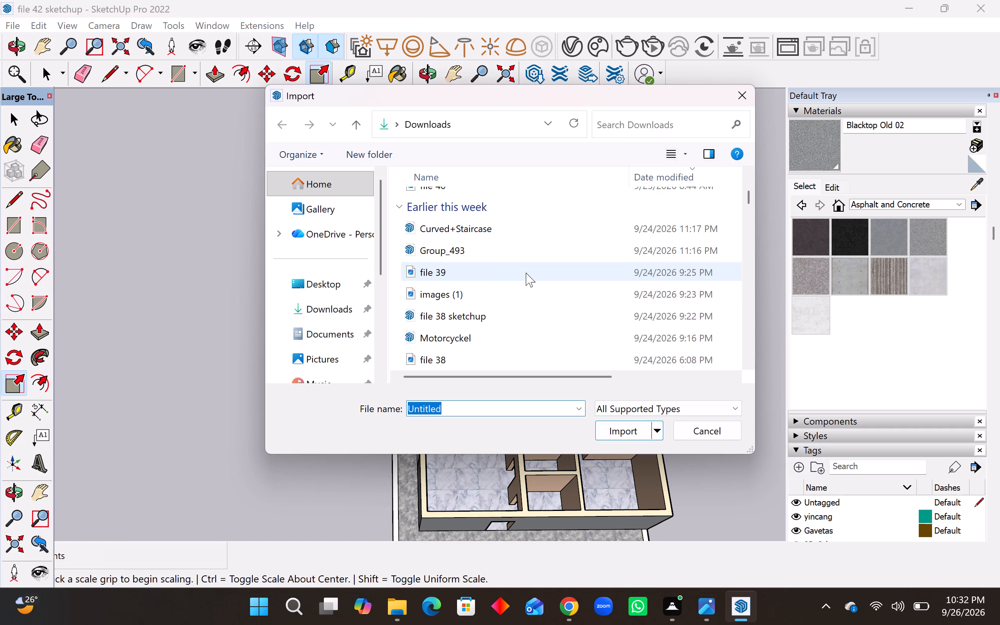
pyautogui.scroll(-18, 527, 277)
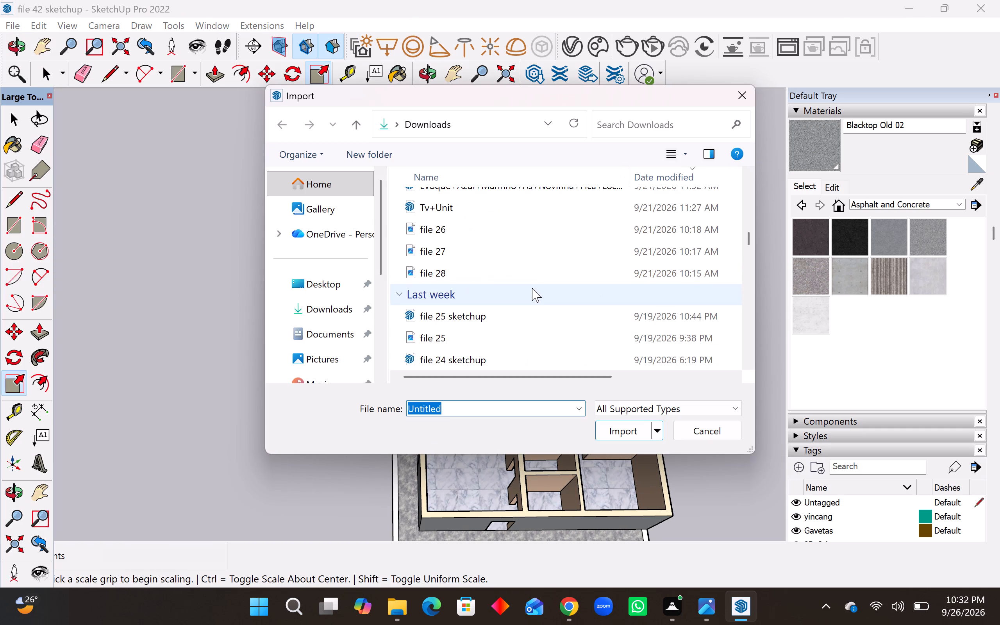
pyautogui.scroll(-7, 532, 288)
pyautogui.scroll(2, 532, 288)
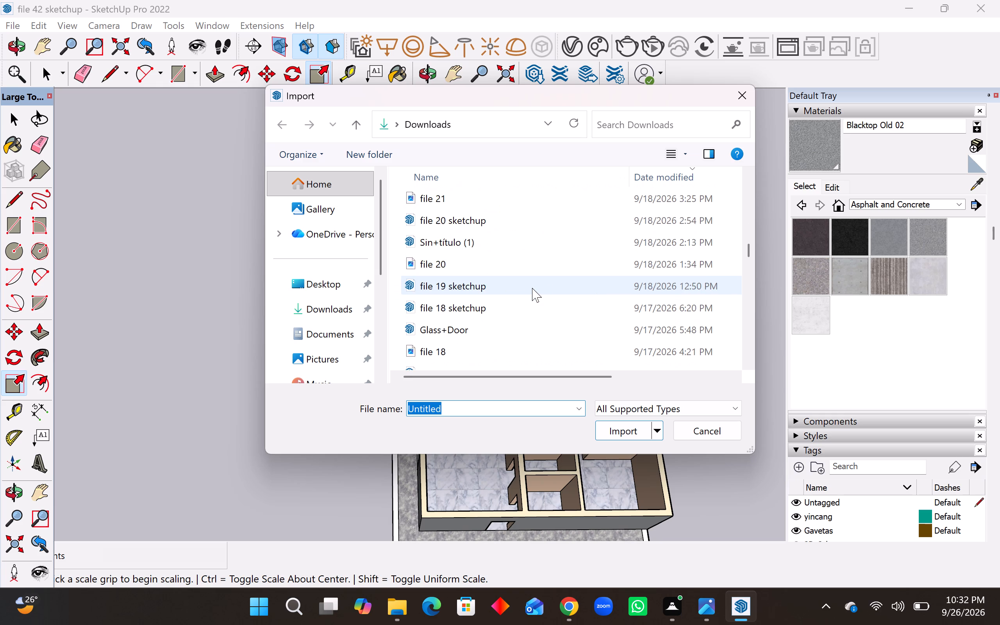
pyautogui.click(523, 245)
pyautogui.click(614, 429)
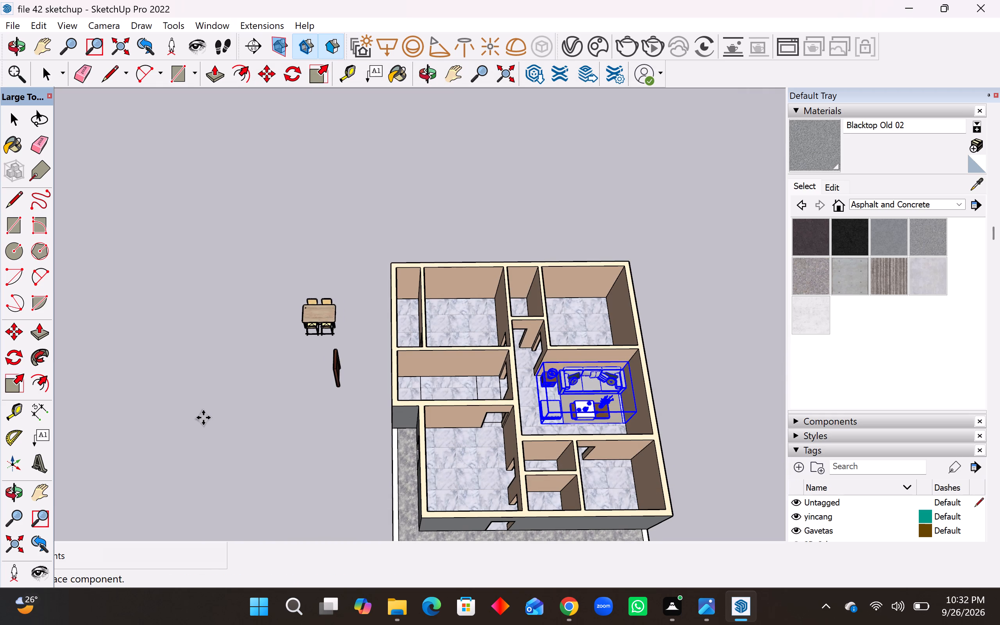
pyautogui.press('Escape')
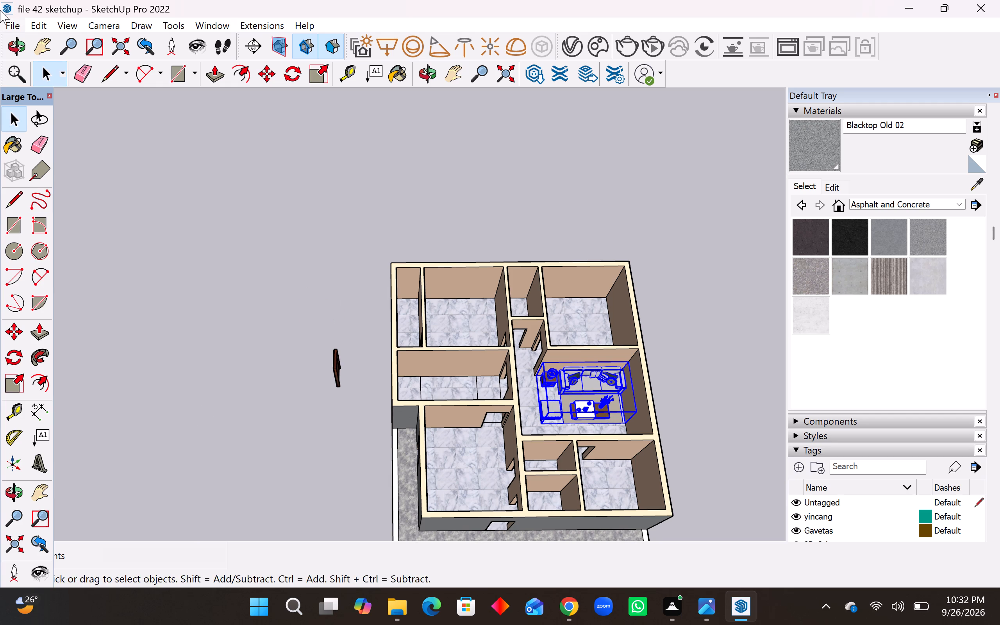
# Import the Senza (1) kitchen model from Downloads and place it on the open ground beside the house.
pyautogui.click(11, 29)
pyautogui.click(56, 280)
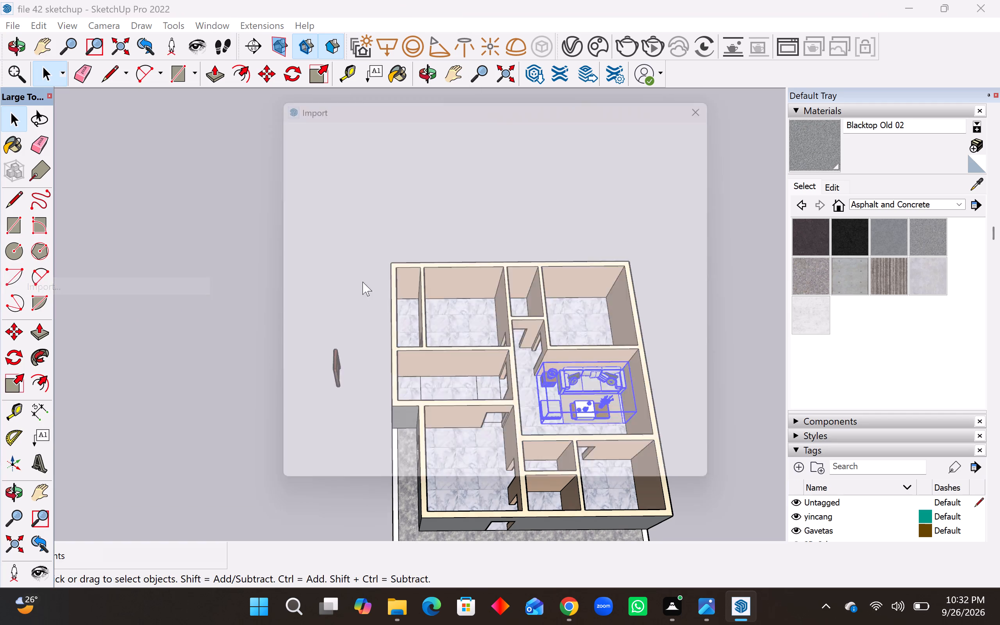
pyautogui.scroll(-16, 456, 271)
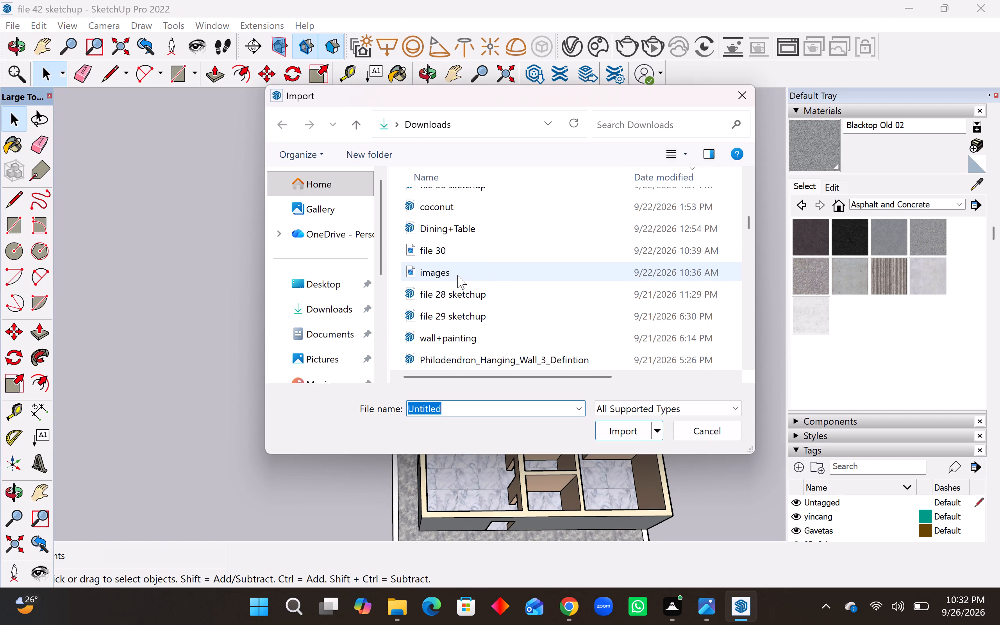
pyautogui.scroll(-7, 457, 278)
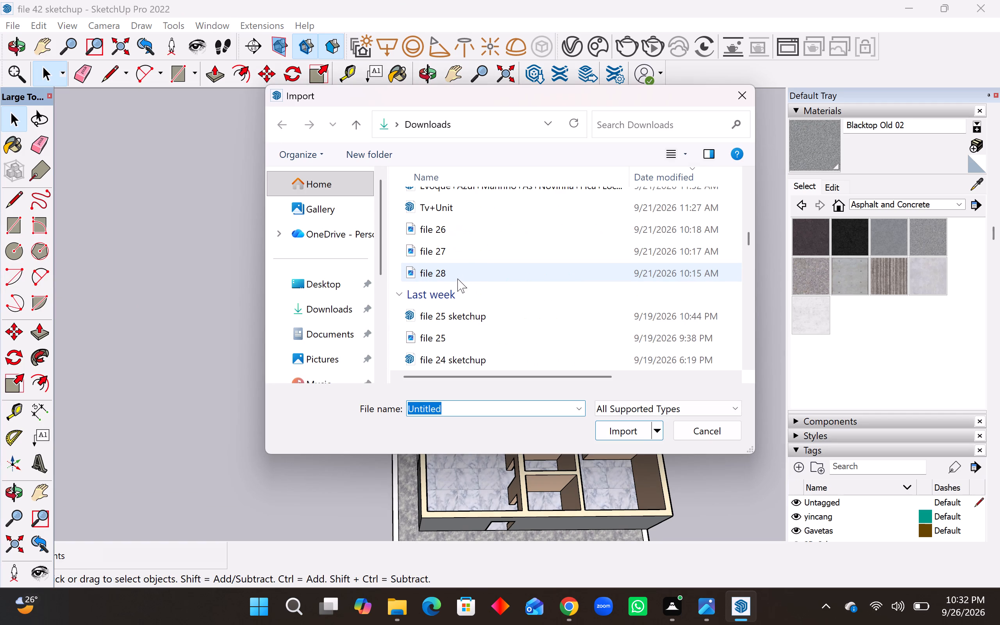
pyautogui.scroll(1, 457, 279)
pyautogui.scroll(-9, 457, 279)
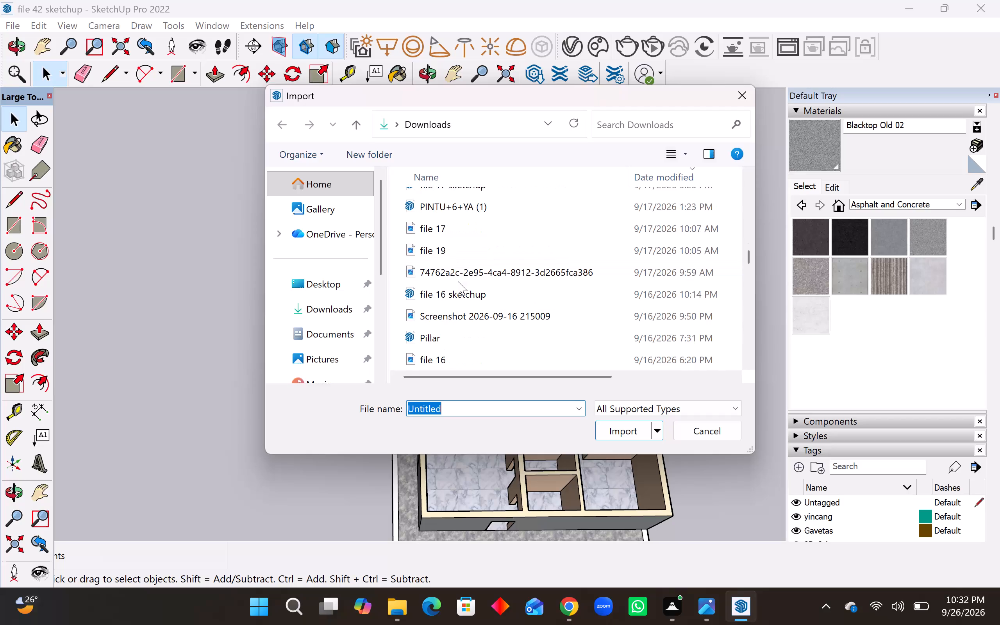
pyautogui.scroll(-4, 458, 281)
pyautogui.scroll(1, 458, 281)
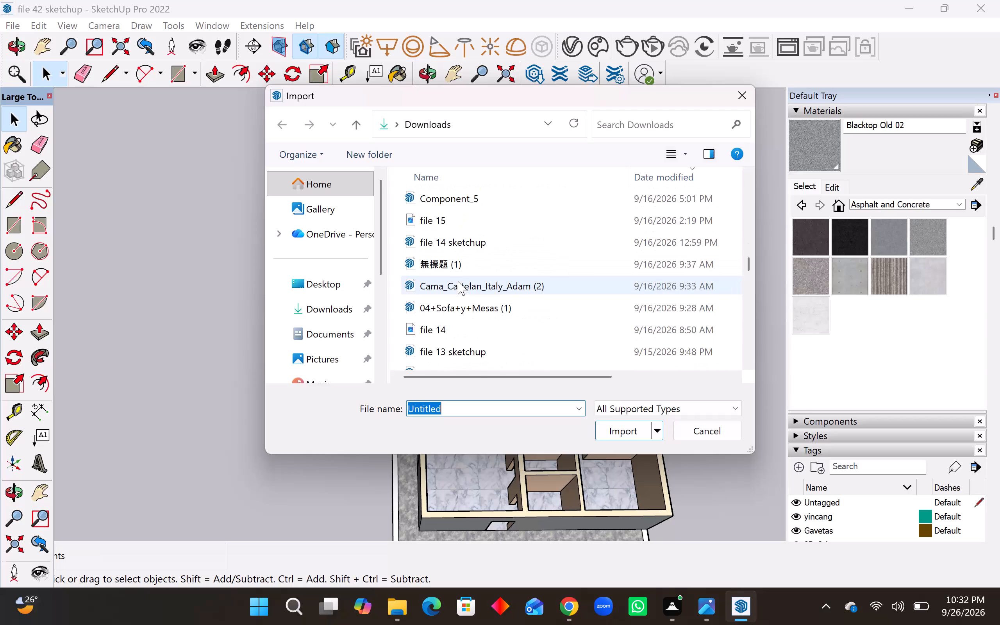
pyautogui.scroll(1, 458, 277)
pyautogui.scroll(-5, 458, 277)
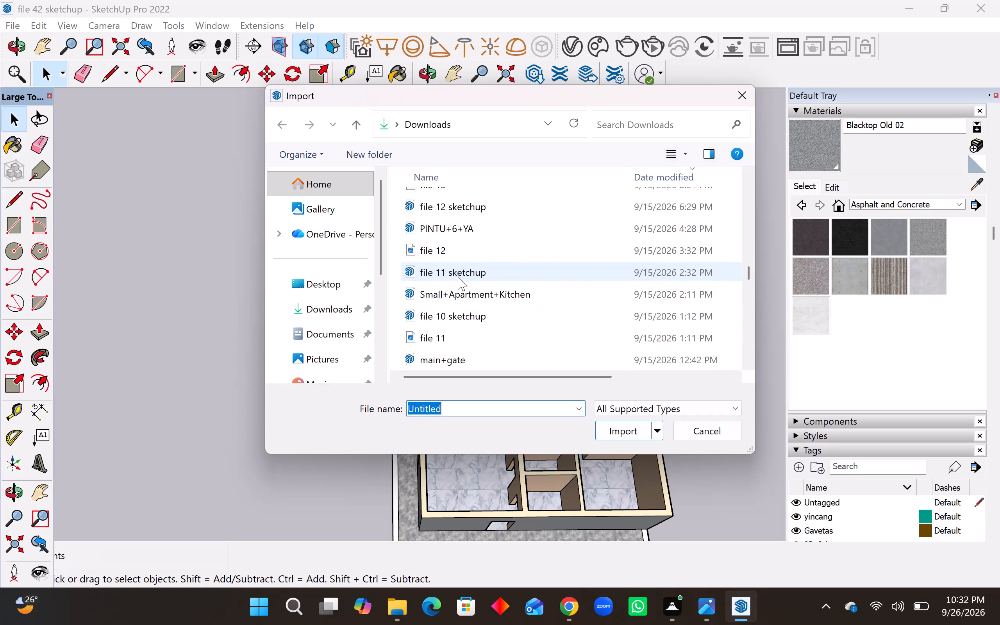
pyautogui.scroll(-8, 458, 277)
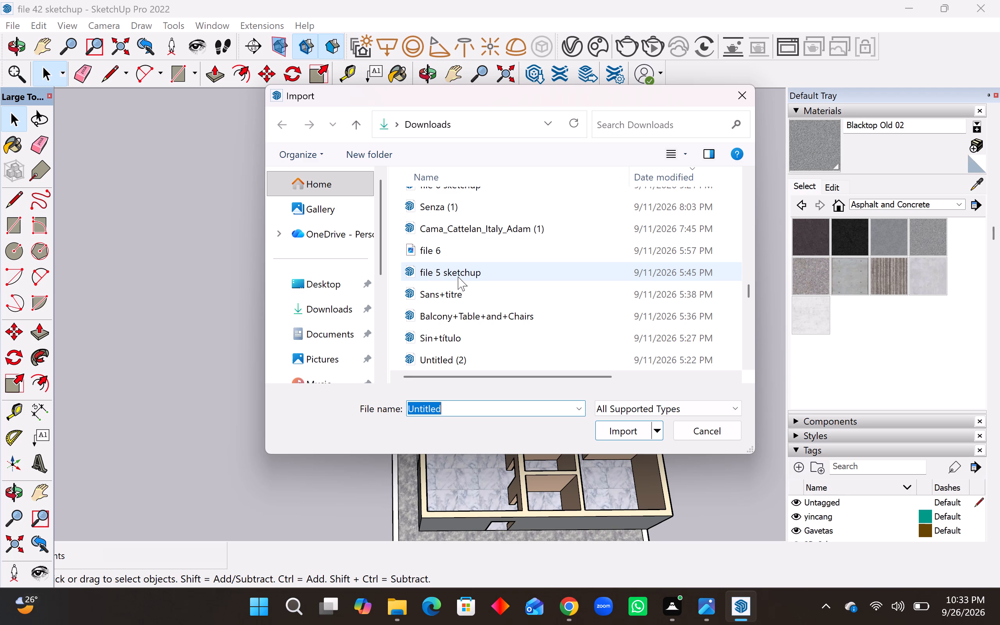
pyautogui.click(495, 207)
pyautogui.click(630, 432)
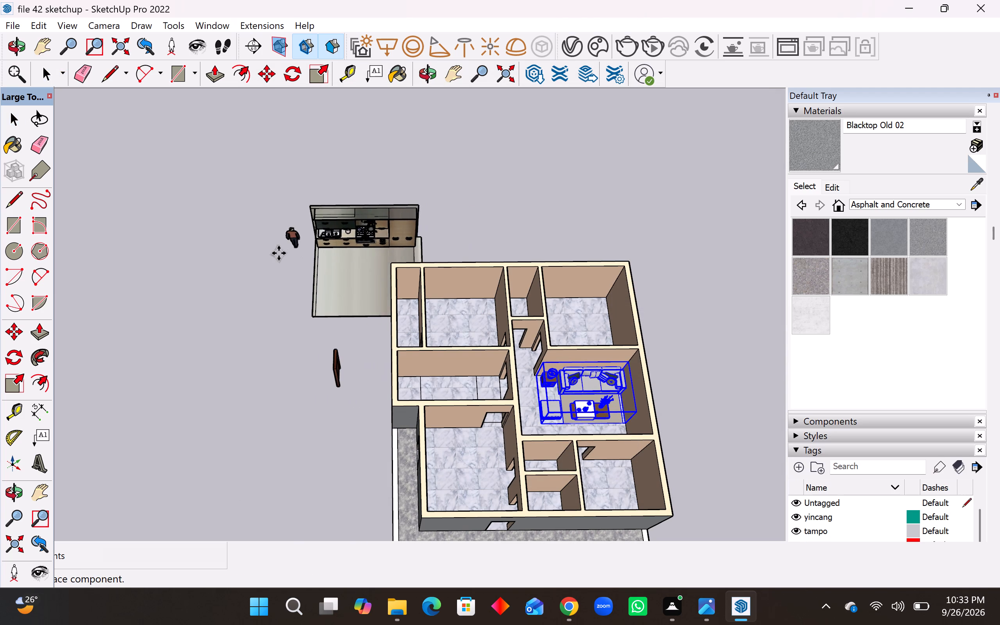
pyautogui.click(226, 269)
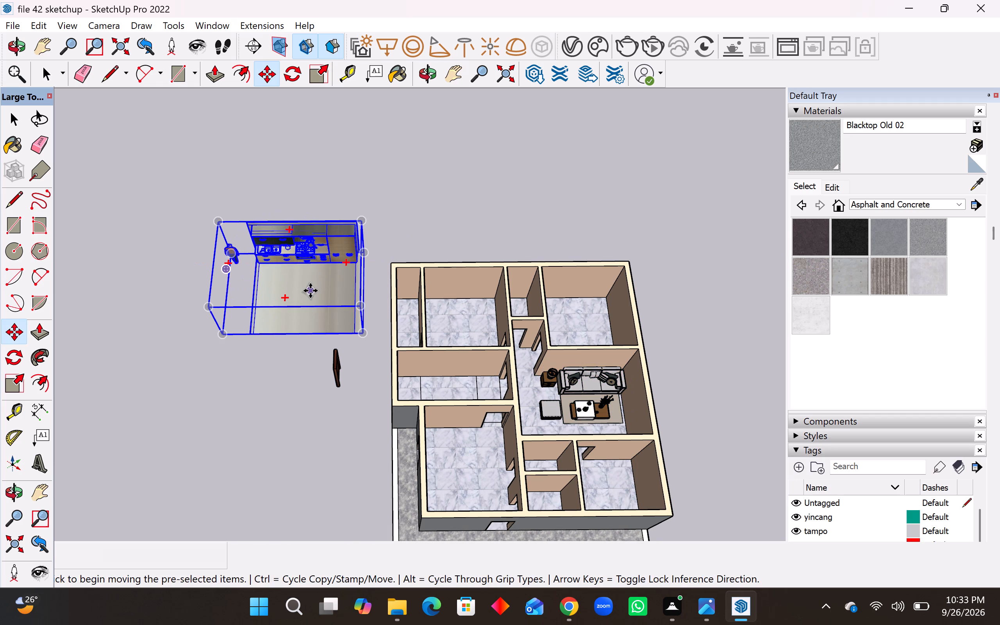
# Explode the imported kitchen component into its separate parts.
pyautogui.press('space')
pyautogui.rightClick(309, 266)
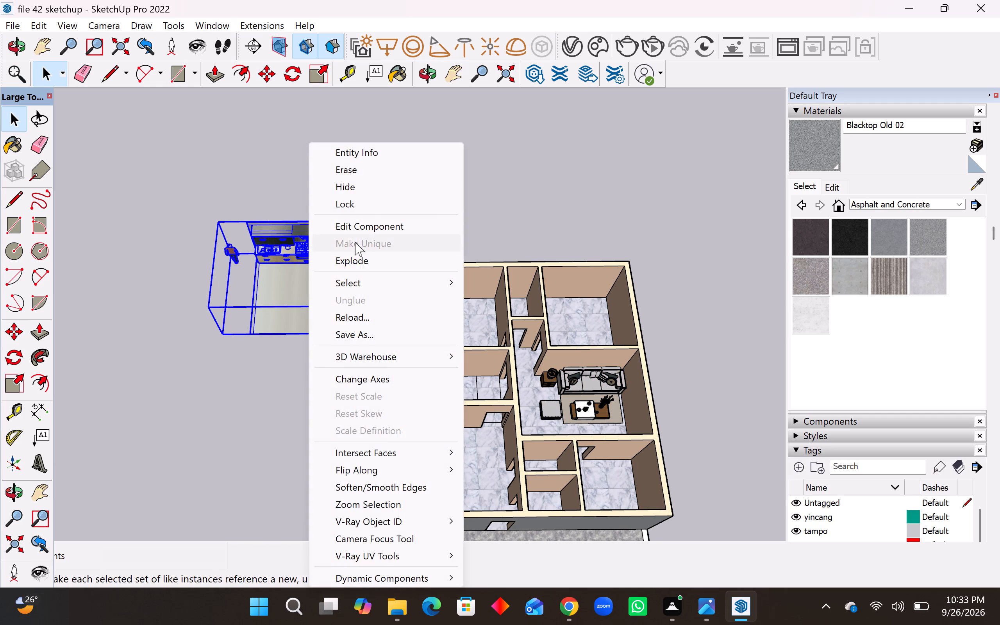
pyautogui.click(357, 260)
pyautogui.click(191, 372)
# Delete the kitchen model's floor faces and the raised strip along the floor's edge nearest the house.
pyautogui.click(308, 291)
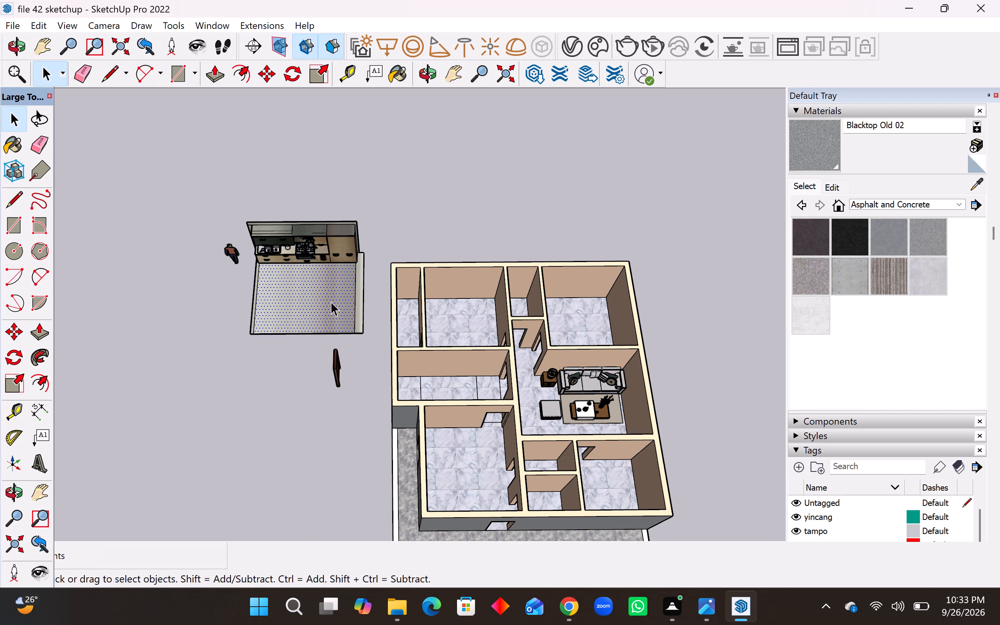
pyautogui.press('Delete')
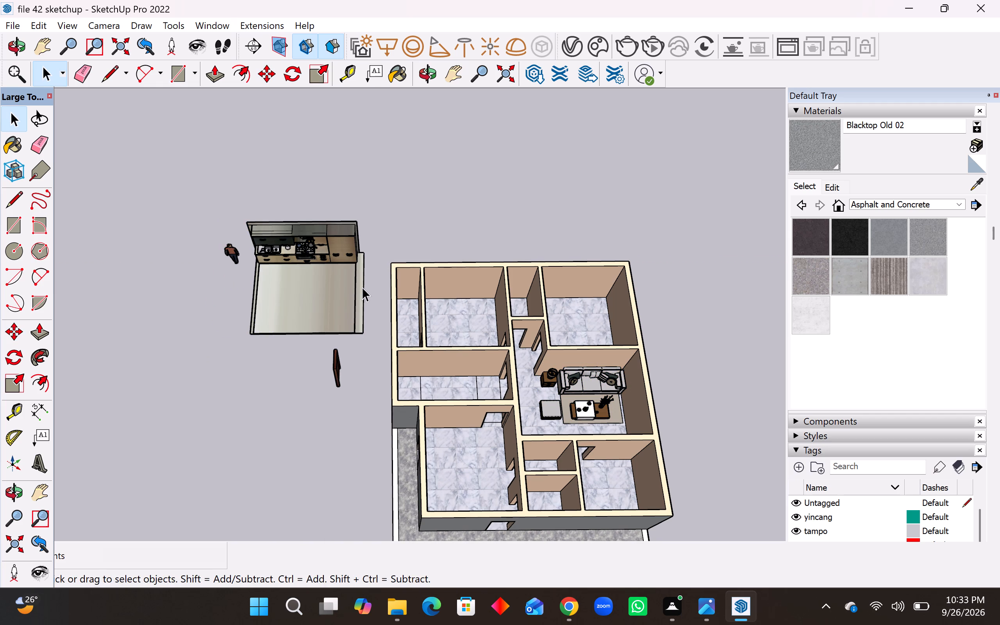
pyautogui.moveTo(364, 296); pyautogui.dragTo(391, 178, button='middle')
pyautogui.scroll(8, 316, 275)
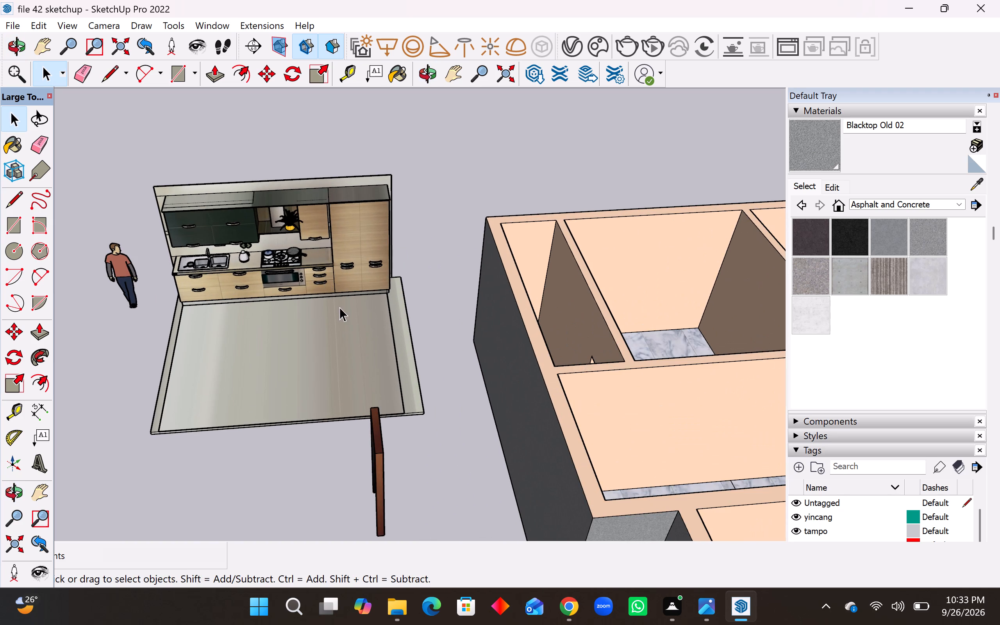
pyautogui.scroll(3, 281, 350)
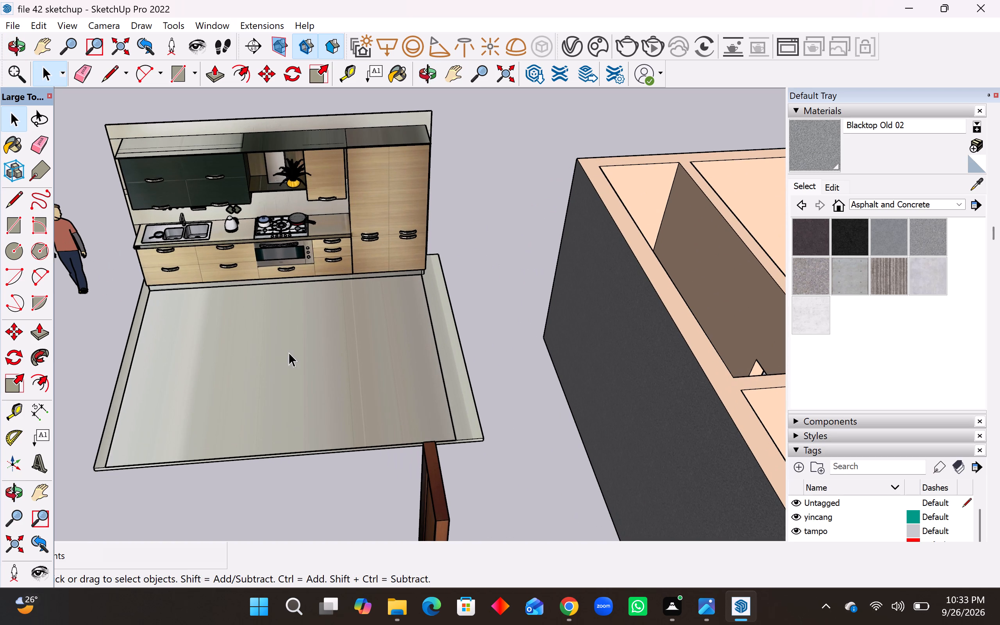
pyautogui.moveTo(470, 366); pyautogui.dragTo(425, 416)
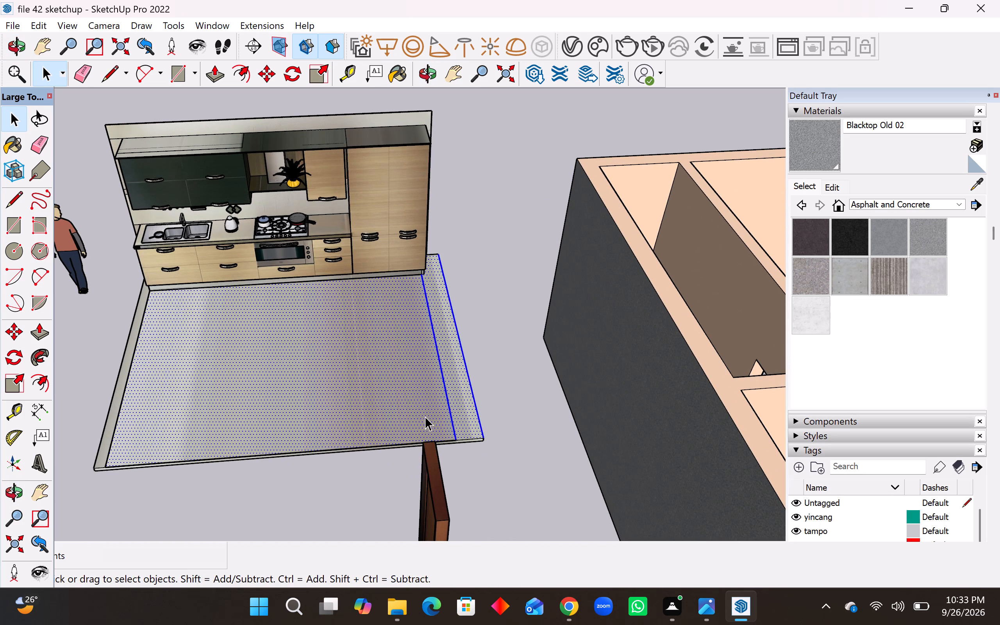
pyautogui.press('Delete')
# Delete the standing human figure beside the imported kitchen model.
pyautogui.click(73, 254)
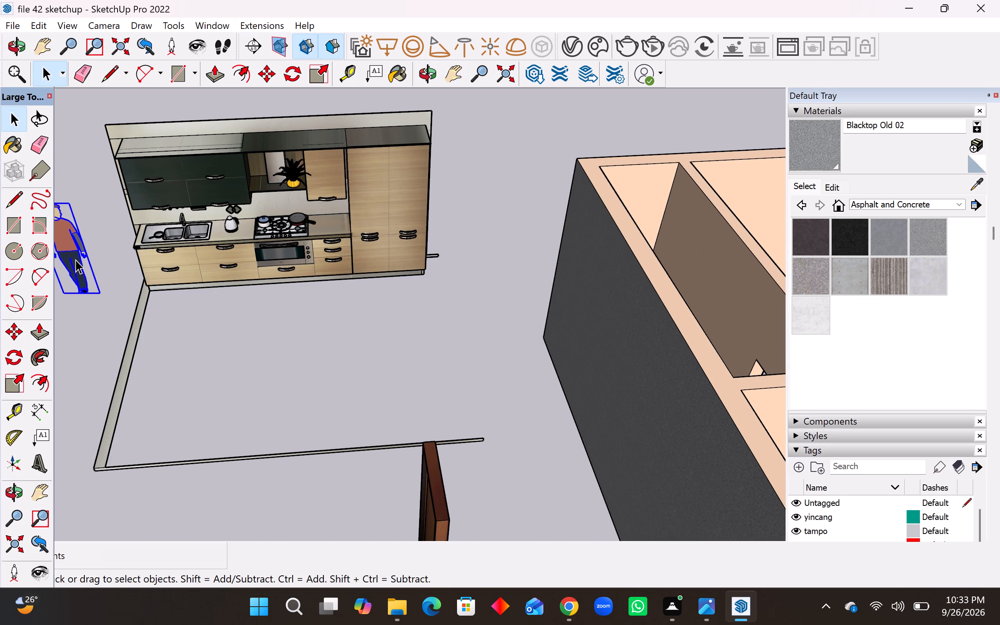
pyautogui.press('Delete')
# Delete the raised strips left around the kitchen's open floor area and the short stub beside the tall cabinets.
pyautogui.moveTo(119, 328); pyautogui.dragTo(88, 501)
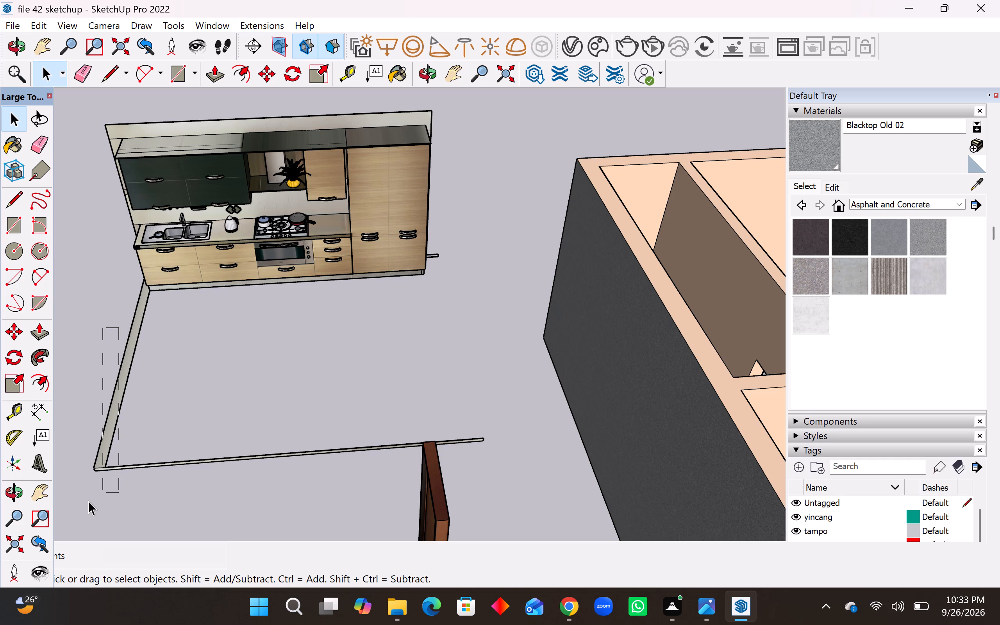
pyautogui.moveTo(88, 501); pyautogui.dragTo(84, 503)
pyautogui.press('Delete')
pyautogui.scroll(3, 247, 288)
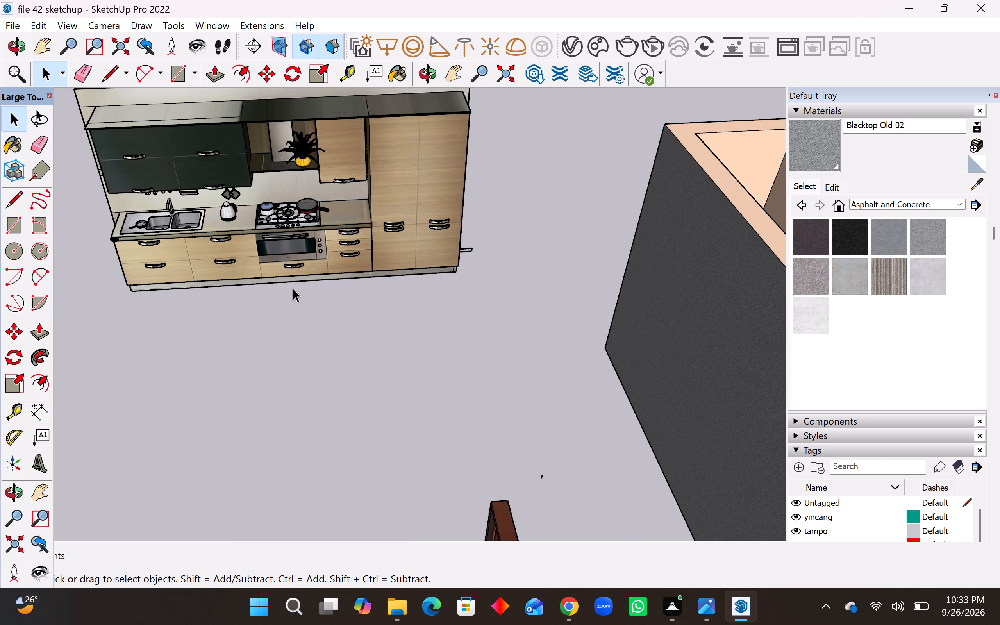
pyautogui.moveTo(373, 277); pyautogui.dragTo(218, 286, button='middle')
pyautogui.scroll(8, 500, 257)
pyautogui.moveTo(544, 291); pyautogui.dragTo(543, 295)
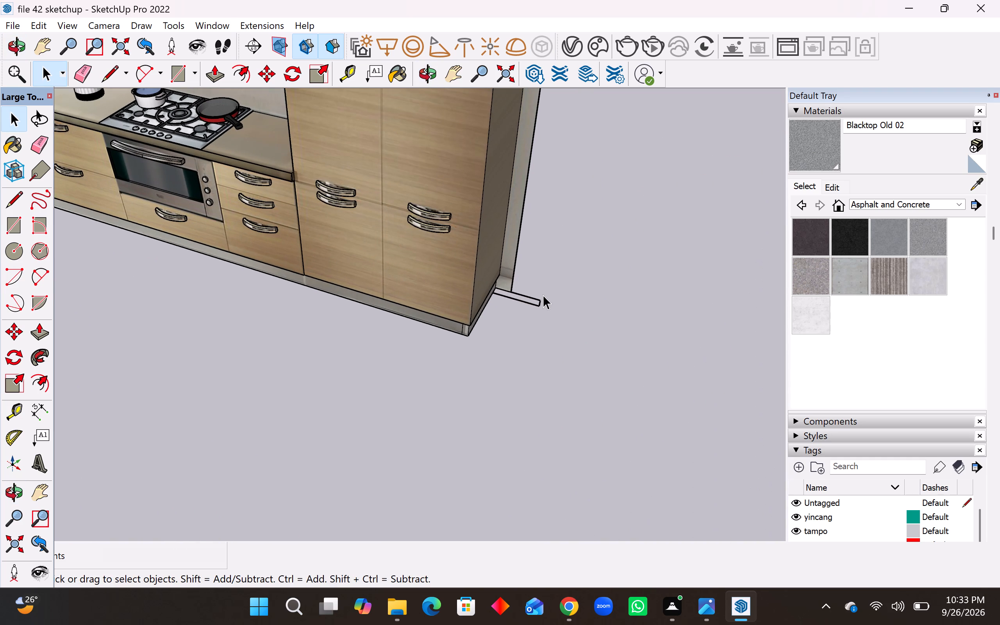
pyautogui.moveTo(543, 295); pyautogui.dragTo(529, 313)
pyautogui.press('Delete')
# Delete the back wall face behind the kitchen units and erase its top and side edges around the tall cabinets.
pyautogui.scroll(-10, 434, 343)
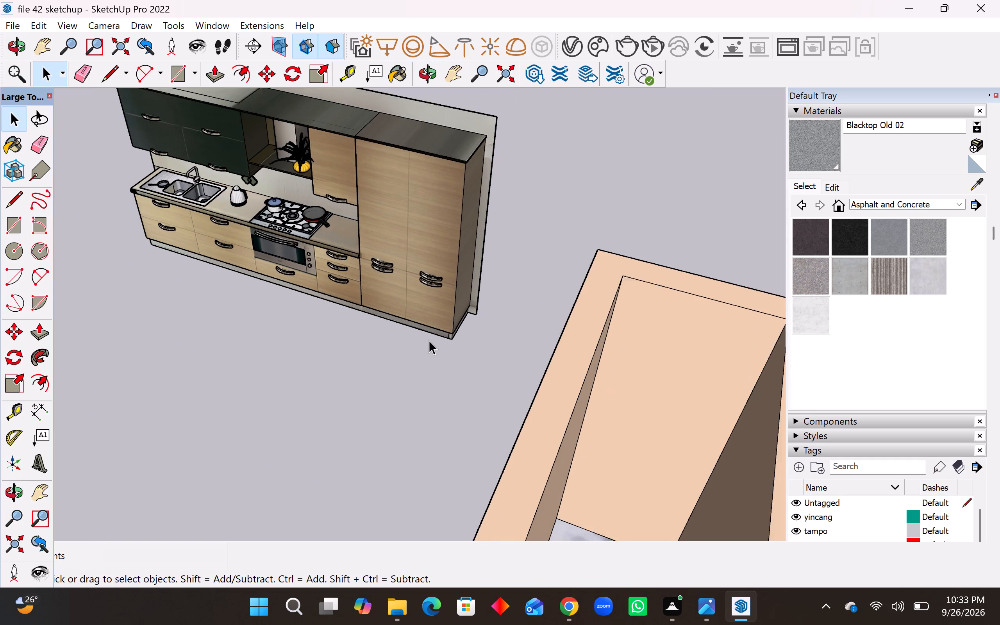
pyautogui.scroll(-2, 429, 340)
pyautogui.moveTo(455, 211); pyautogui.dragTo(416, 226, button='middle')
pyautogui.click(455, 166)
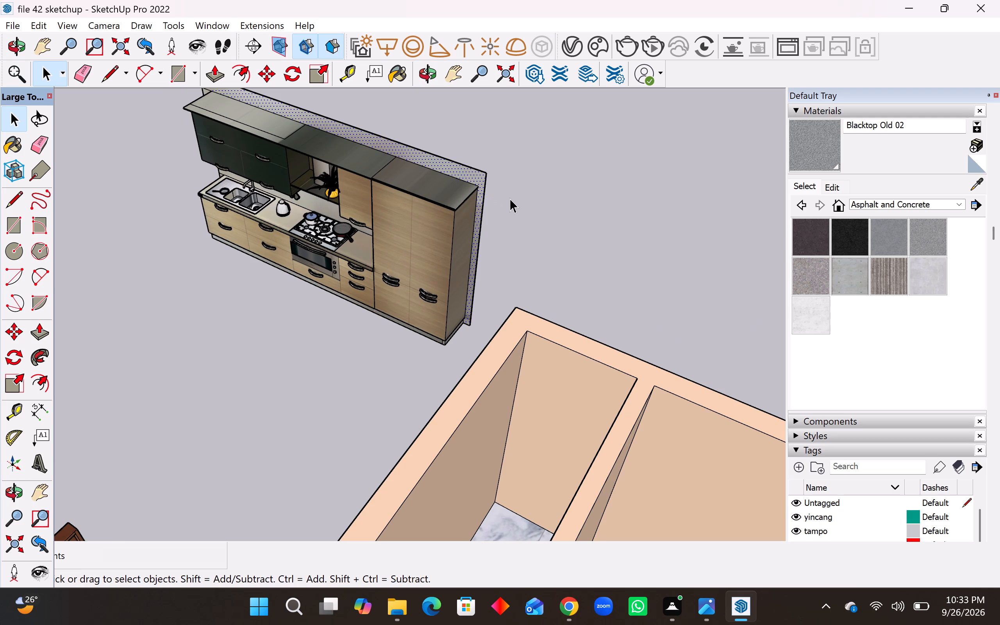
pyautogui.press('Delete')
pyautogui.click(38, 145)
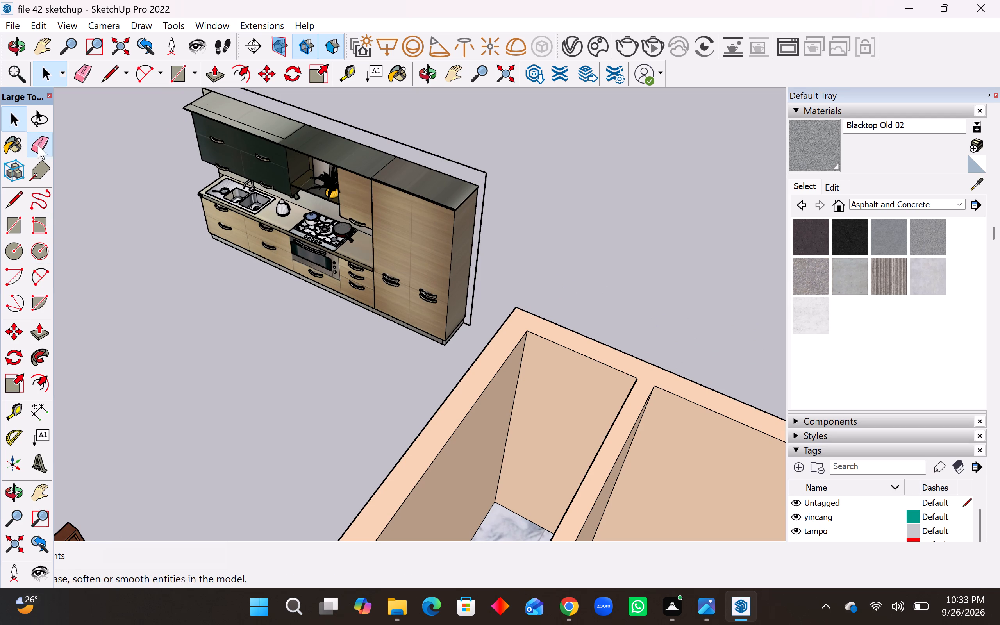
pyautogui.moveTo(421, 144); pyautogui.dragTo(486, 183)
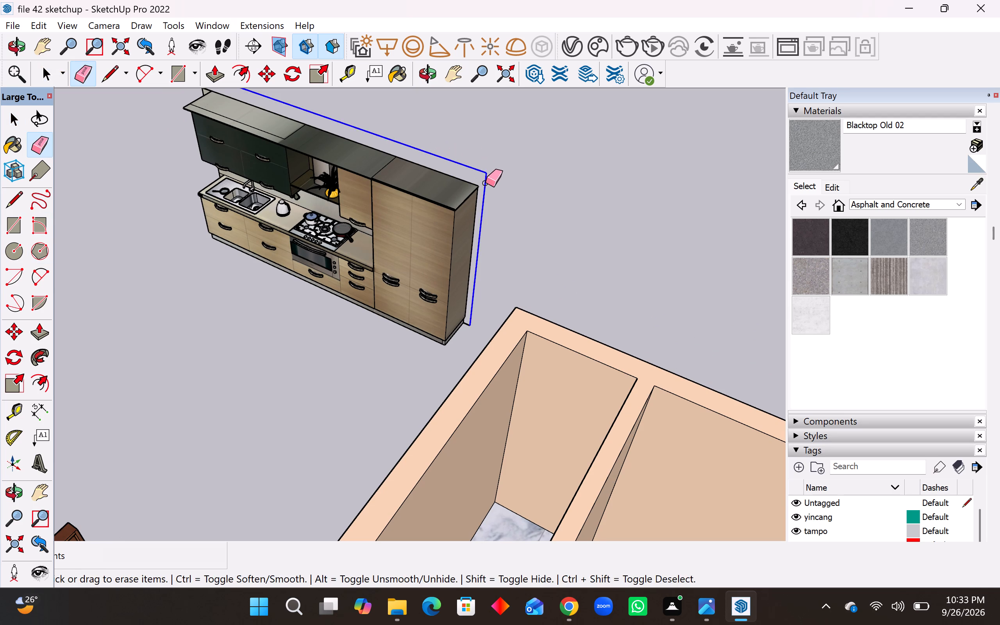
pyautogui.moveTo(486, 183); pyautogui.dragTo(486, 183)
pyautogui.moveTo(431, 223); pyautogui.dragTo(508, 239, button='middle')
pyautogui.scroll(8, 475, 311)
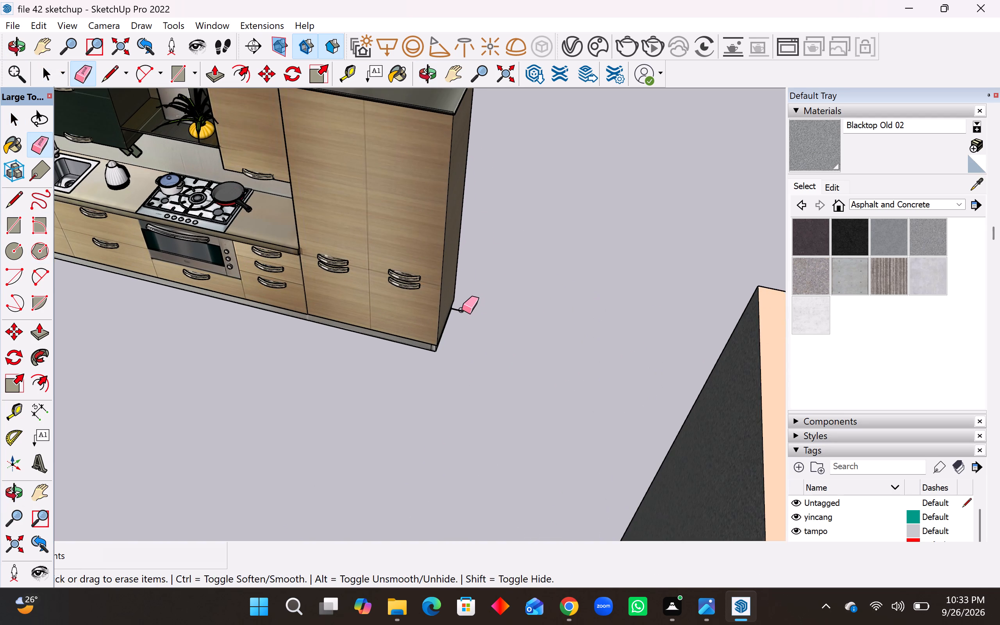
pyautogui.moveTo(462, 310); pyautogui.dragTo(456, 325)
pyautogui.scroll(-10, 529, 325)
# Erase the remaining back wall pieces and stray edges behind the sink end of the kitchen units.
pyautogui.moveTo(361, 261); pyautogui.dragTo(977, 143, button='middle')
pyautogui.moveTo(436, 330); pyautogui.dragTo(319, 348, button='middle')
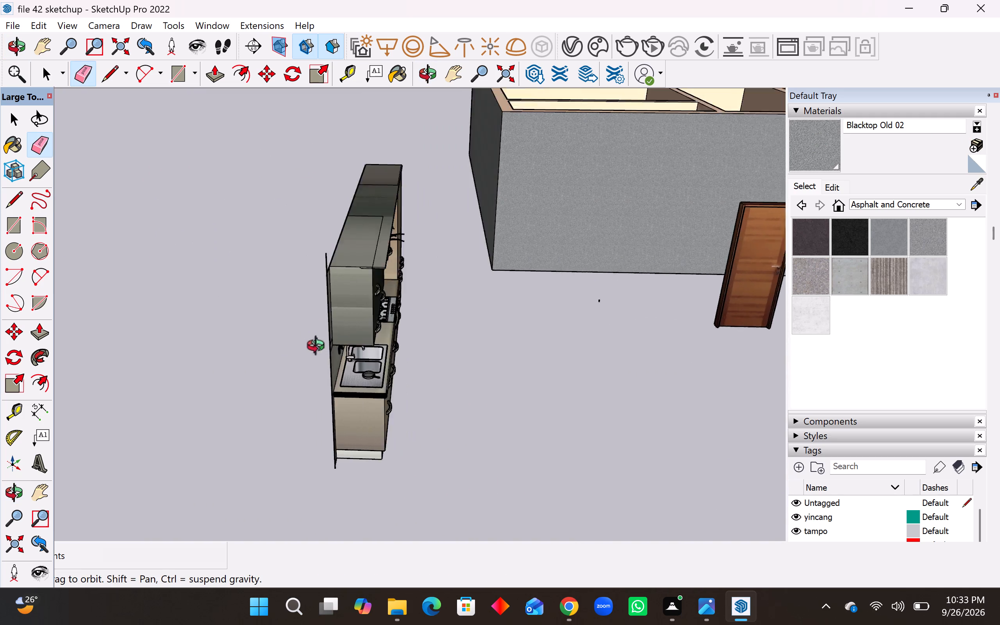
pyautogui.moveTo(319, 348); pyautogui.dragTo(2, 347, button='middle')
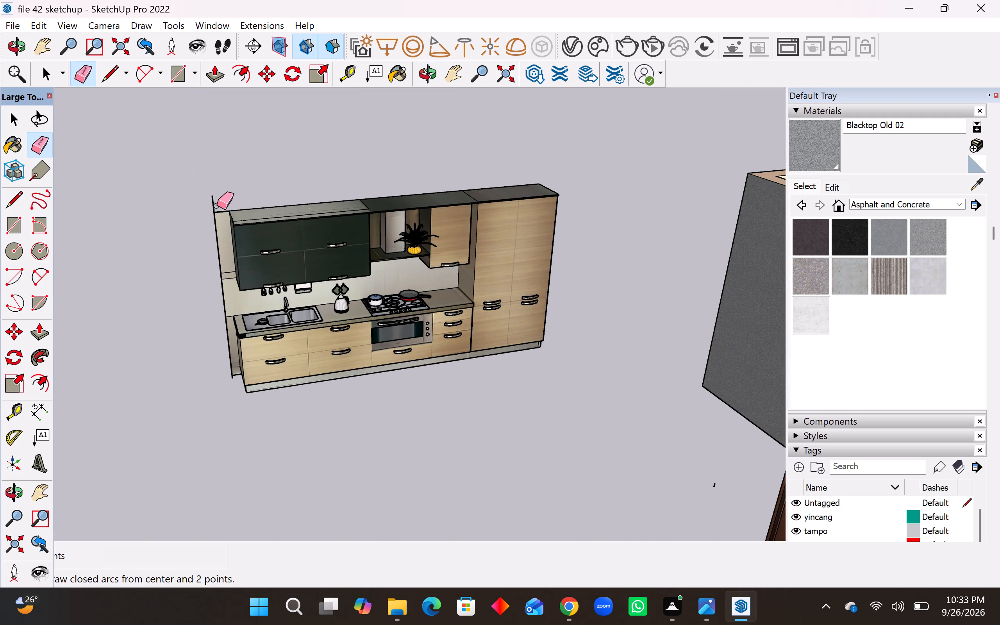
pyautogui.moveTo(218, 214); pyautogui.dragTo(223, 250)
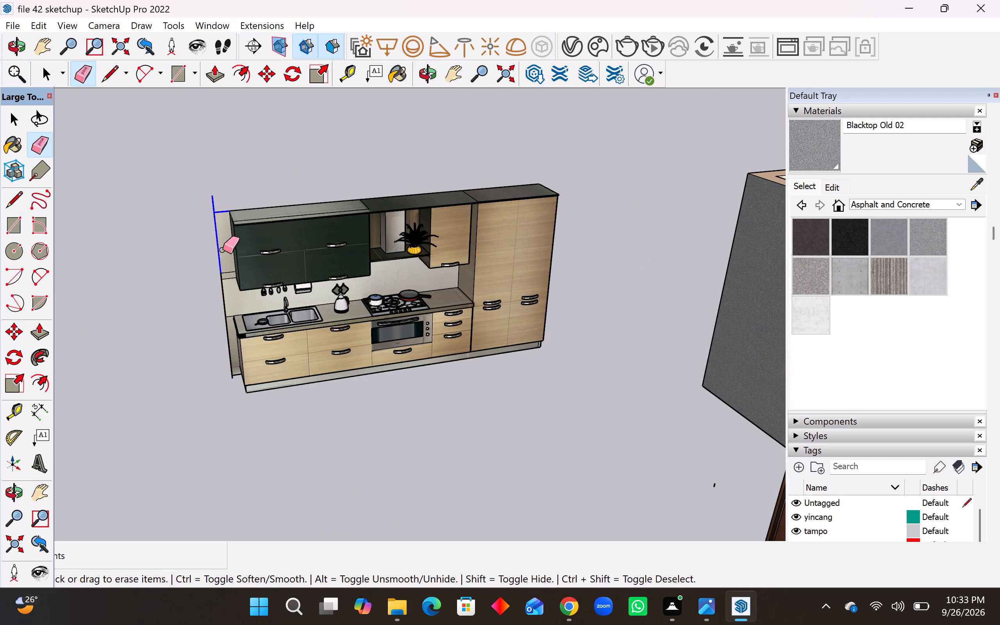
pyautogui.moveTo(223, 250); pyautogui.dragTo(223, 302)
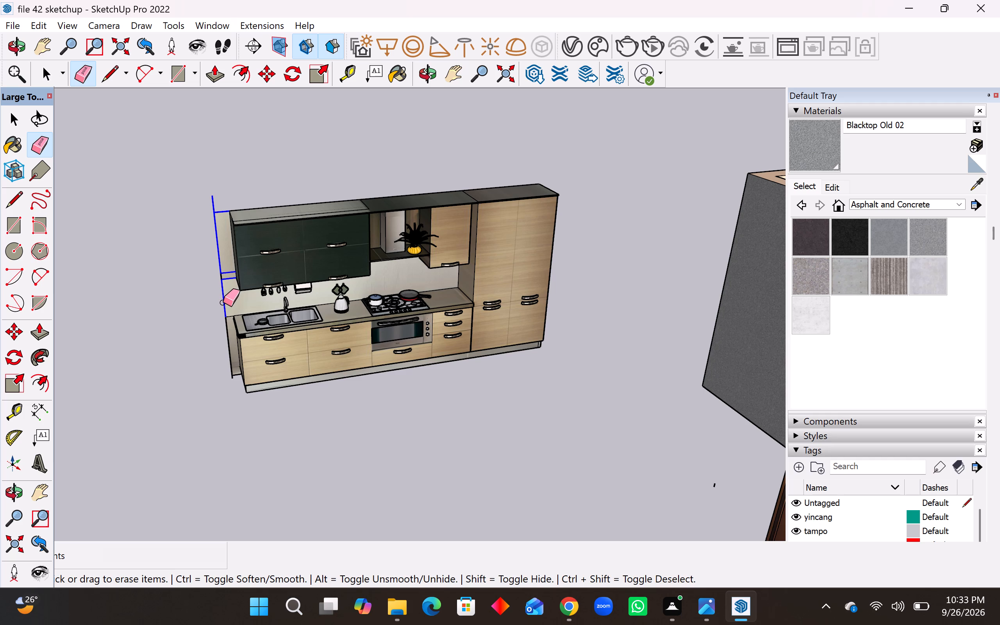
pyautogui.moveTo(223, 302); pyautogui.dragTo(223, 302)
pyautogui.moveTo(221, 330); pyautogui.dragTo(562, 432, button='middle')
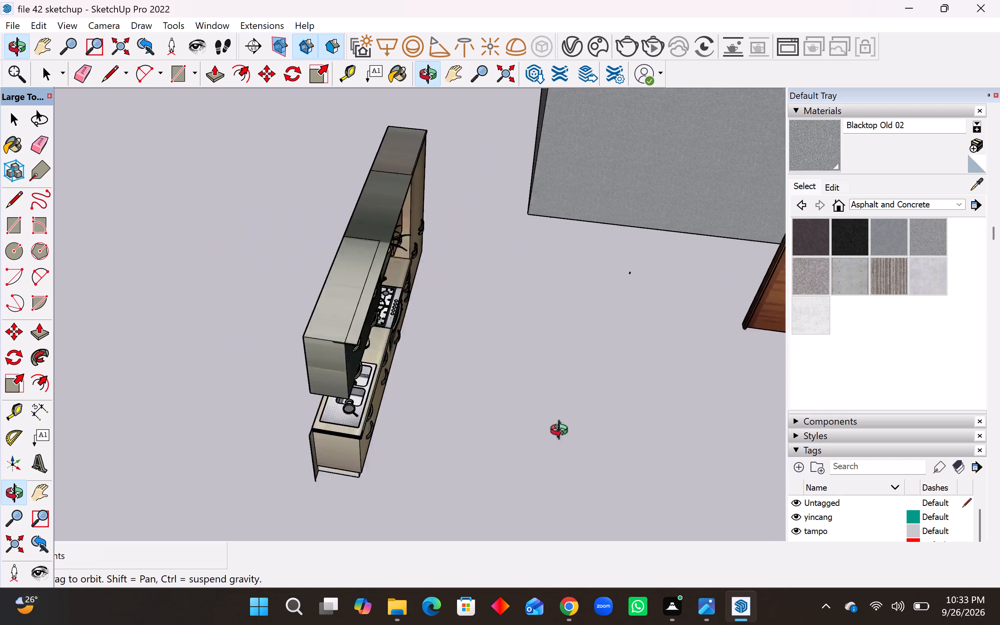
pyautogui.moveTo(562, 432); pyautogui.dragTo(258, 325, button='middle')
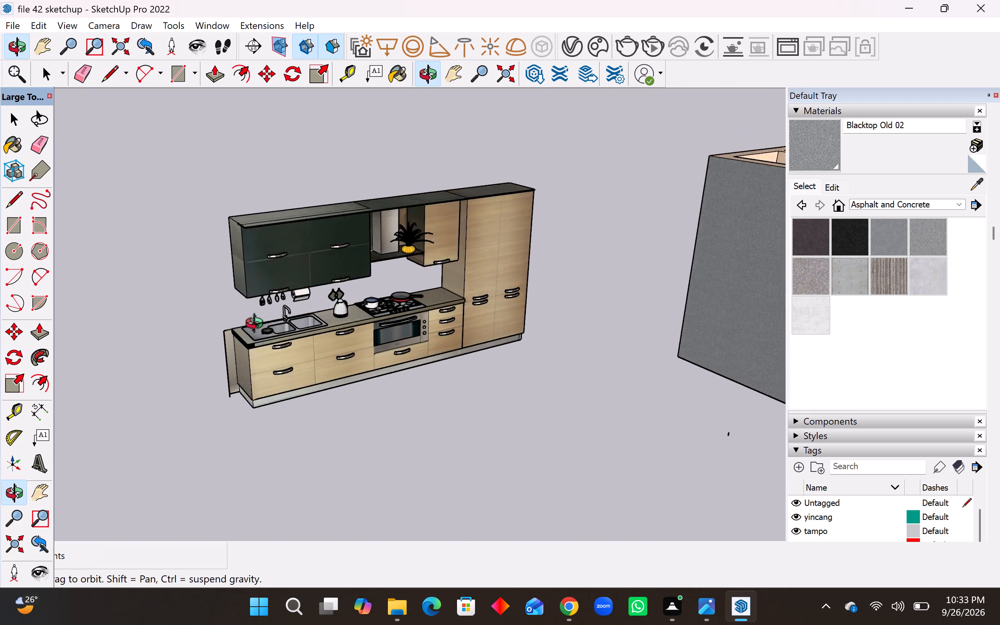
pyautogui.moveTo(258, 325); pyautogui.dragTo(215, 332, button='middle')
pyautogui.moveTo(227, 316); pyautogui.dragTo(227, 321)
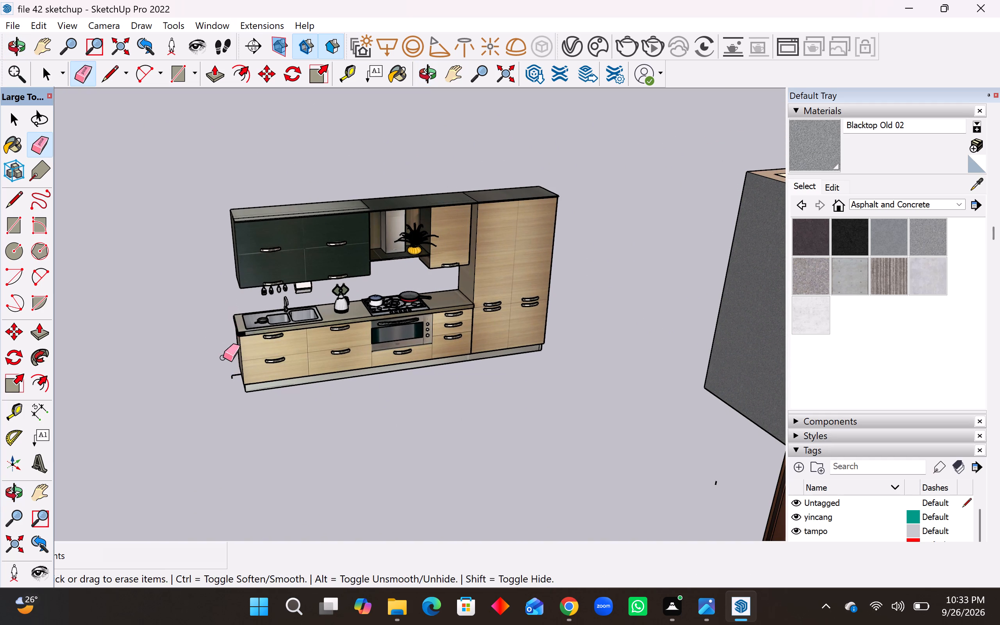
pyautogui.scroll(10, 224, 389)
pyautogui.moveTo(253, 363); pyautogui.dragTo(399, 352, button='middle')
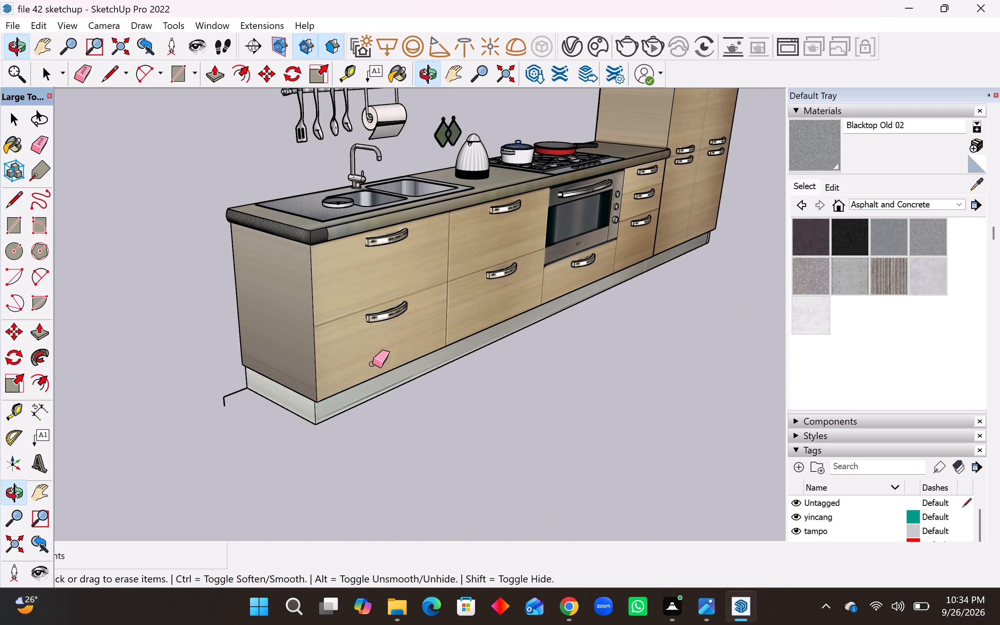
pyautogui.moveTo(235, 388); pyautogui.dragTo(218, 409)
# Examine how the trimmed kitchen model compares with the house and its rooms.
pyautogui.scroll(-5, 228, 379)
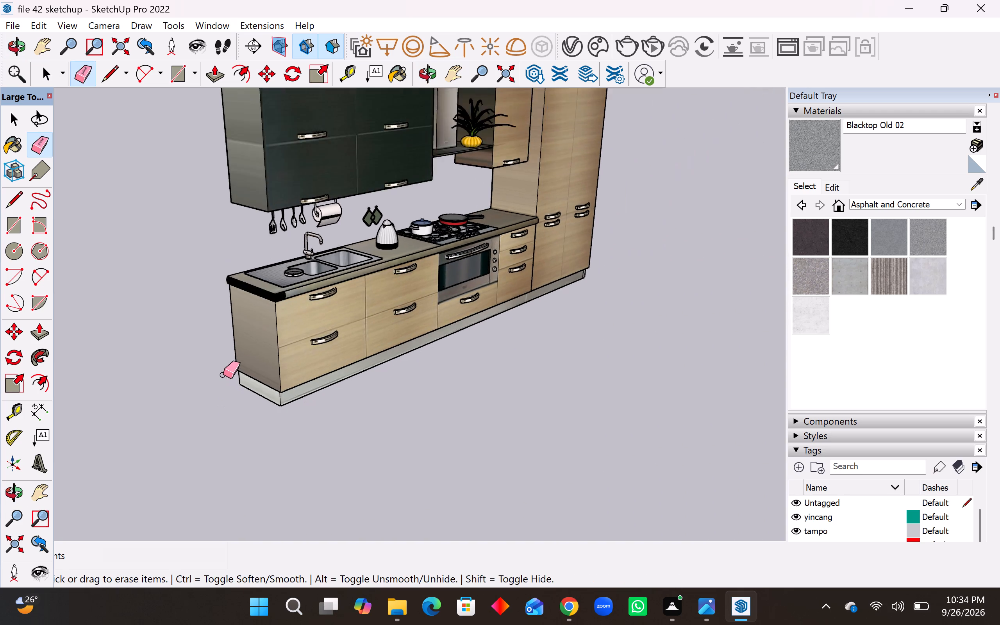
pyautogui.scroll(-7, 223, 375)
pyautogui.moveTo(355, 351); pyautogui.dragTo(152, 351, button='middle')
pyautogui.scroll(-11, 150, 350)
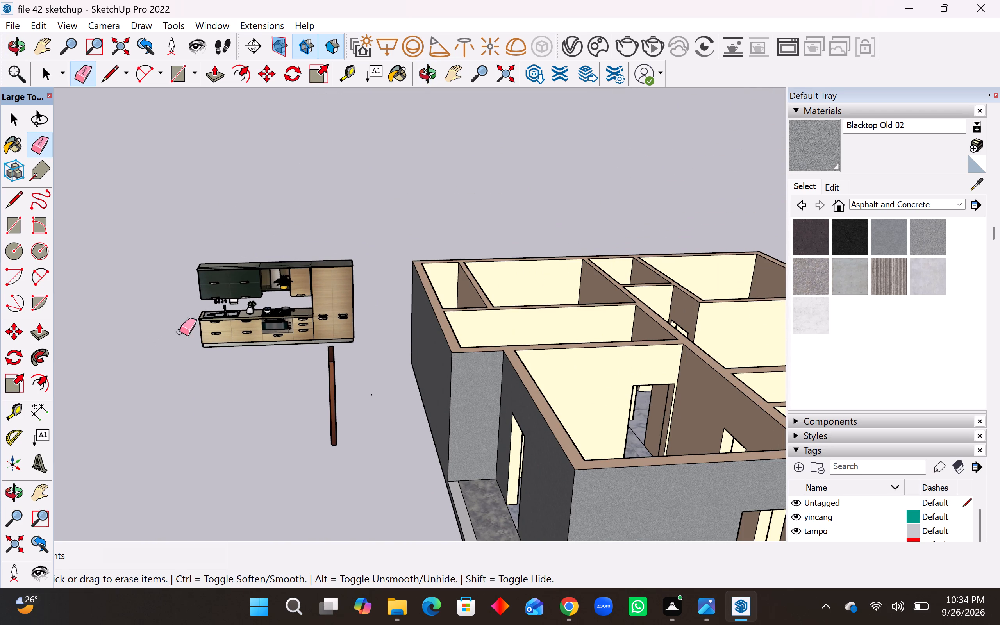
pyautogui.scroll(-9, 202, 315)
pyautogui.moveTo(298, 324); pyautogui.dragTo(312, 508, button='middle')
pyautogui.scroll(-1, 289, 393)
pyautogui.scroll(5, 252, 357)
pyautogui.press('space')
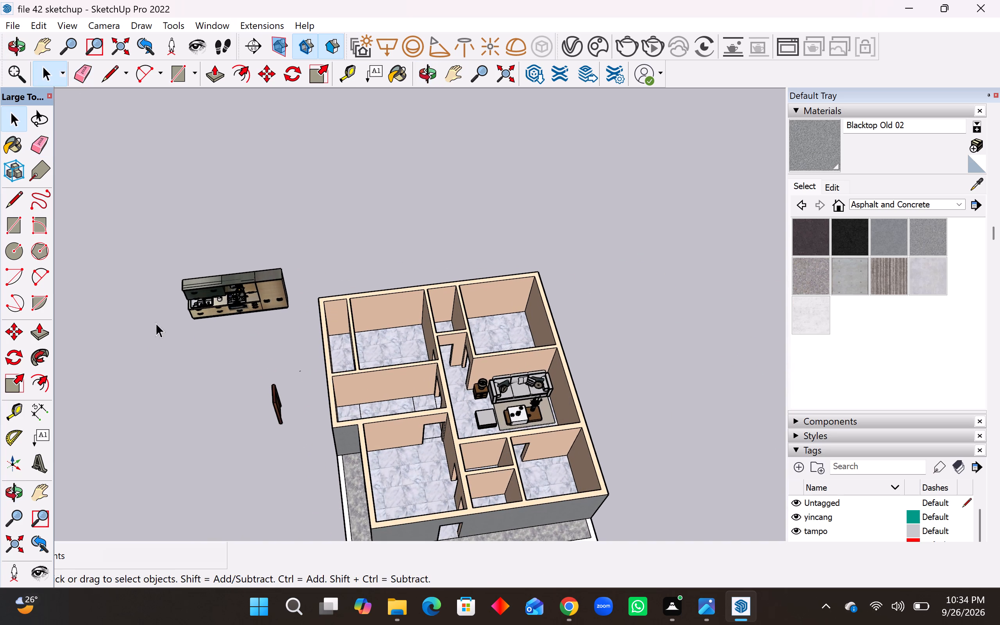
pyautogui.click(241, 284)
pyautogui.moveTo(279, 309); pyautogui.dragTo(262, 250, button='middle')
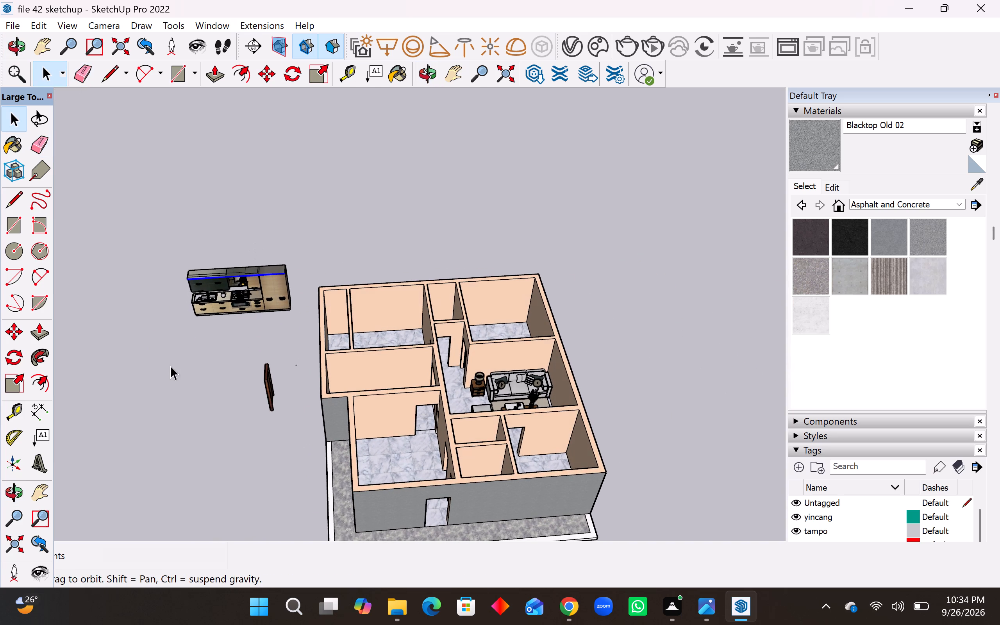
pyautogui.press('space')
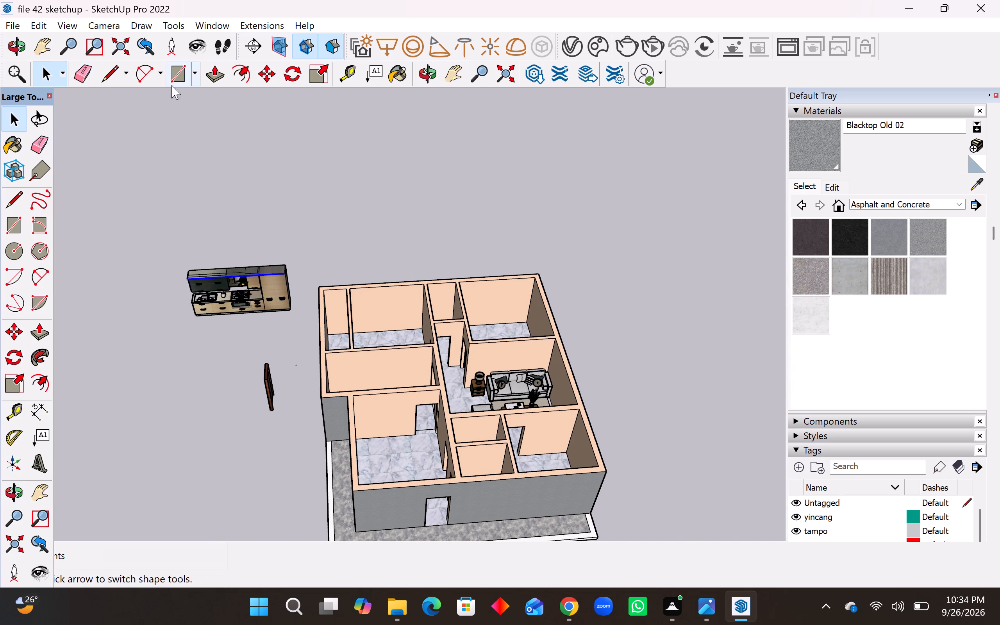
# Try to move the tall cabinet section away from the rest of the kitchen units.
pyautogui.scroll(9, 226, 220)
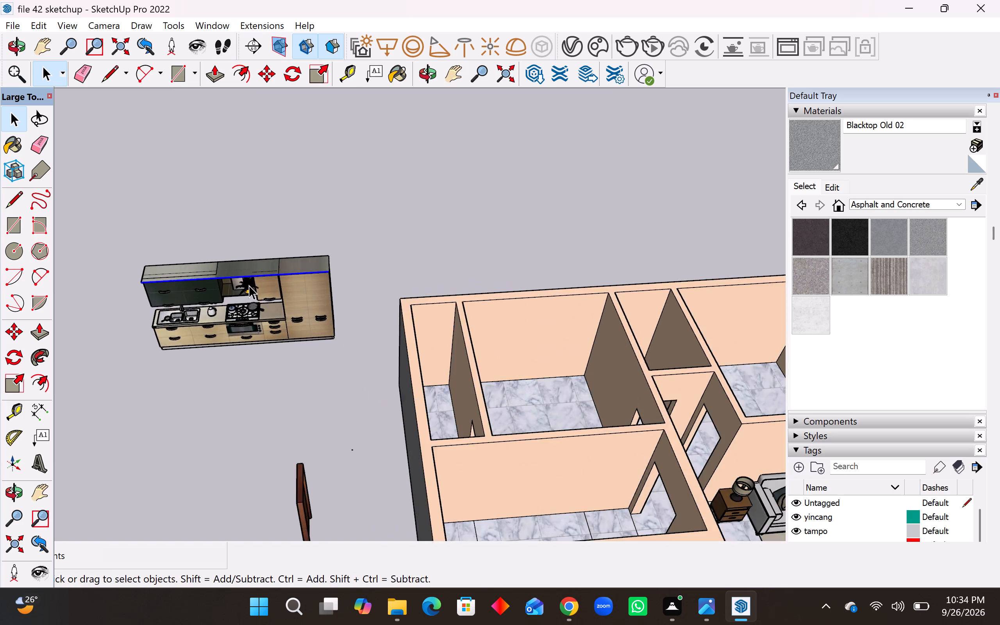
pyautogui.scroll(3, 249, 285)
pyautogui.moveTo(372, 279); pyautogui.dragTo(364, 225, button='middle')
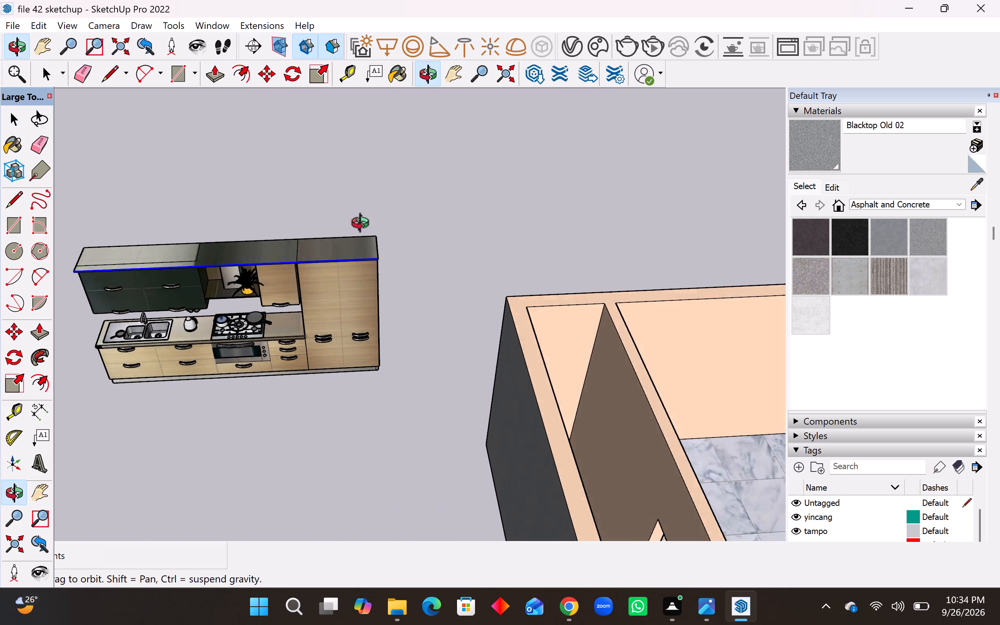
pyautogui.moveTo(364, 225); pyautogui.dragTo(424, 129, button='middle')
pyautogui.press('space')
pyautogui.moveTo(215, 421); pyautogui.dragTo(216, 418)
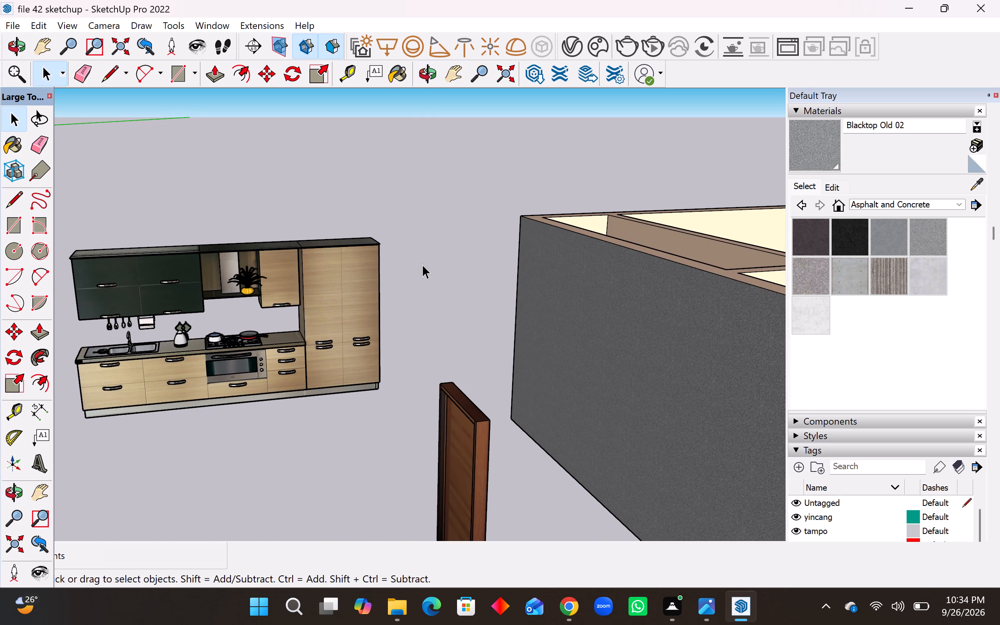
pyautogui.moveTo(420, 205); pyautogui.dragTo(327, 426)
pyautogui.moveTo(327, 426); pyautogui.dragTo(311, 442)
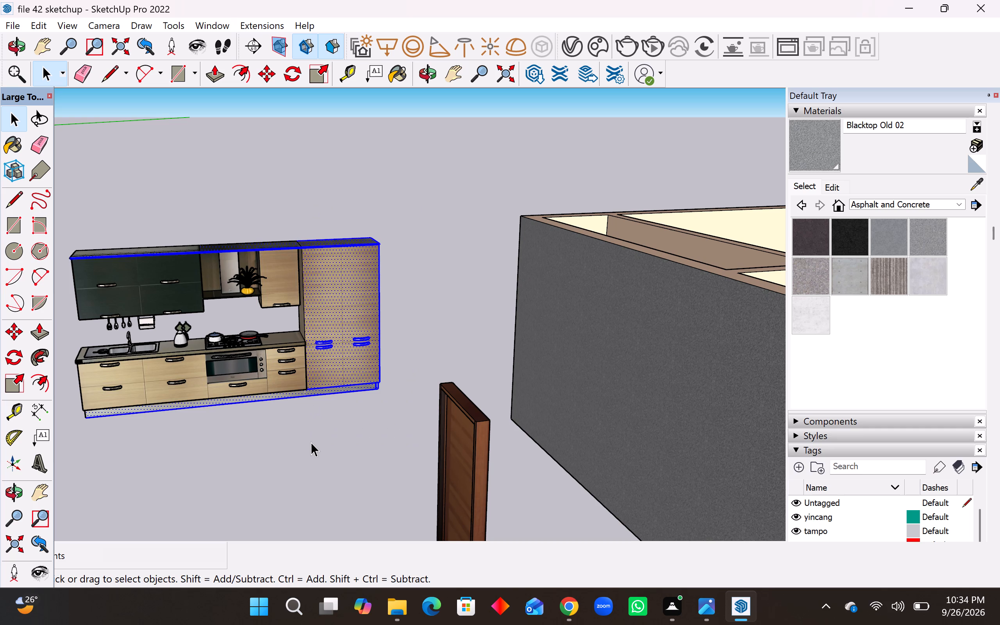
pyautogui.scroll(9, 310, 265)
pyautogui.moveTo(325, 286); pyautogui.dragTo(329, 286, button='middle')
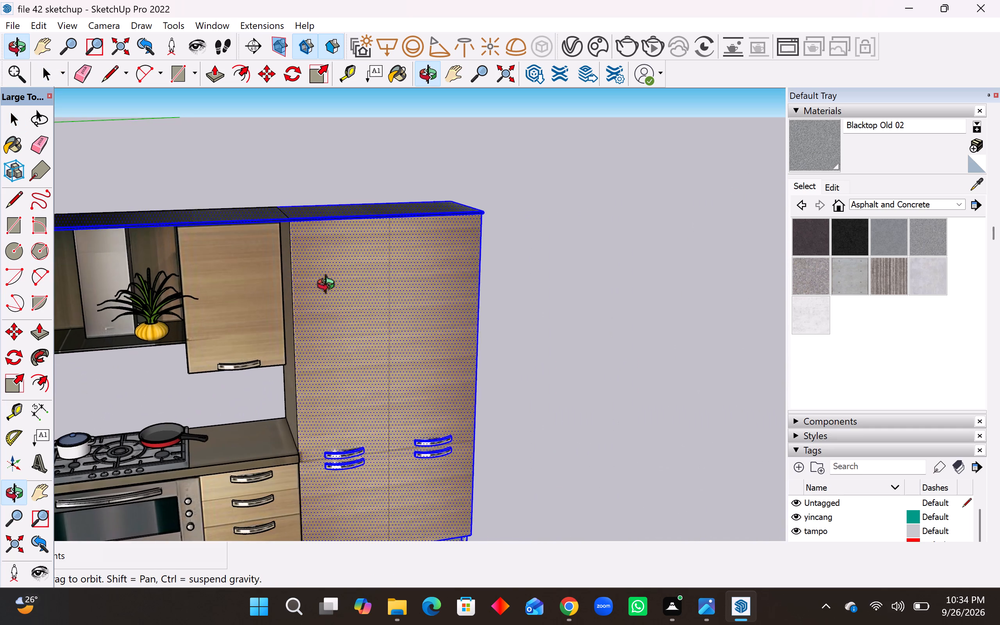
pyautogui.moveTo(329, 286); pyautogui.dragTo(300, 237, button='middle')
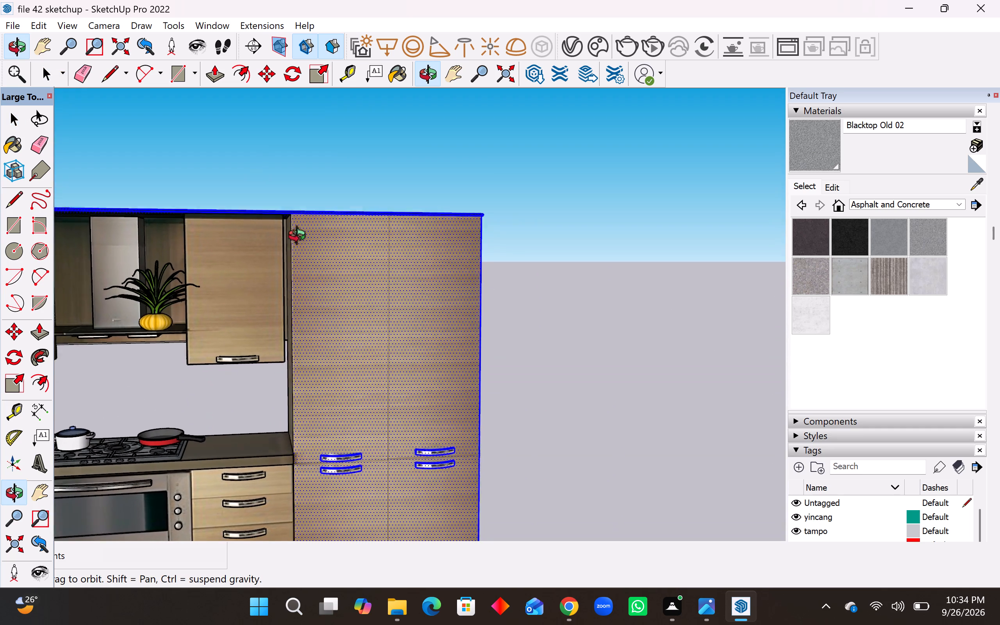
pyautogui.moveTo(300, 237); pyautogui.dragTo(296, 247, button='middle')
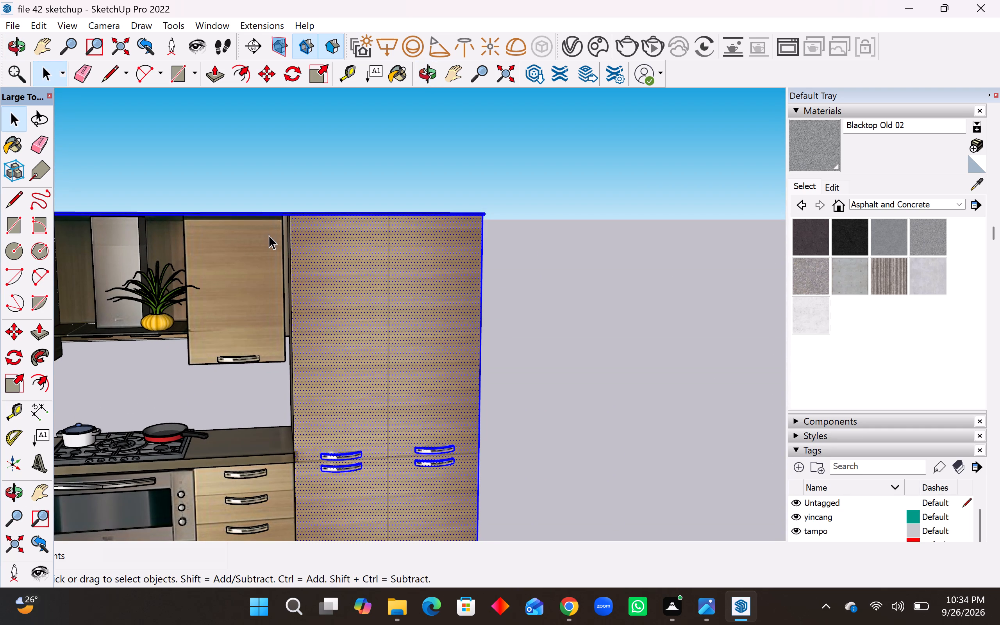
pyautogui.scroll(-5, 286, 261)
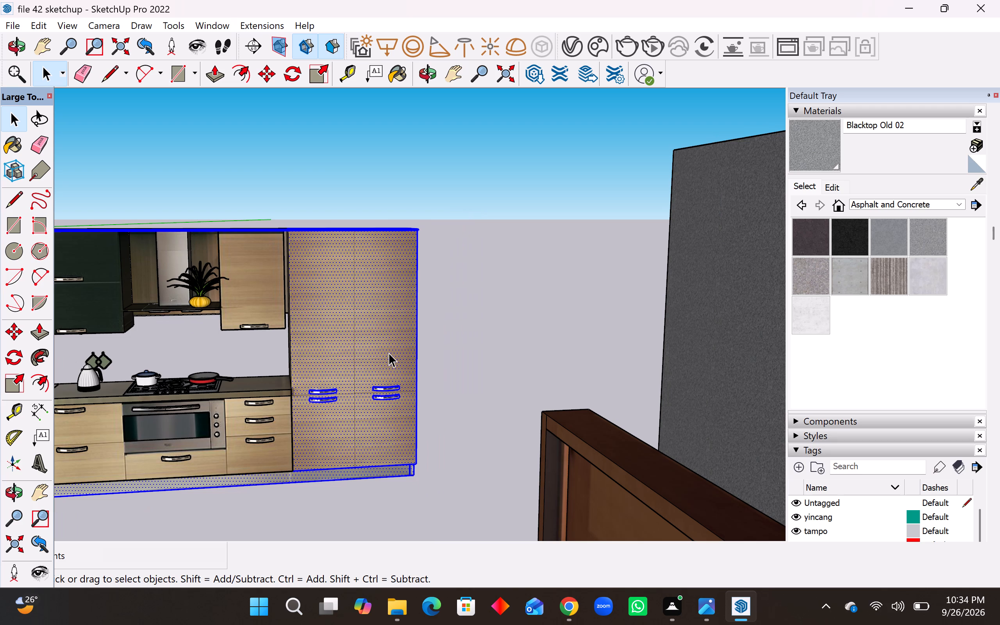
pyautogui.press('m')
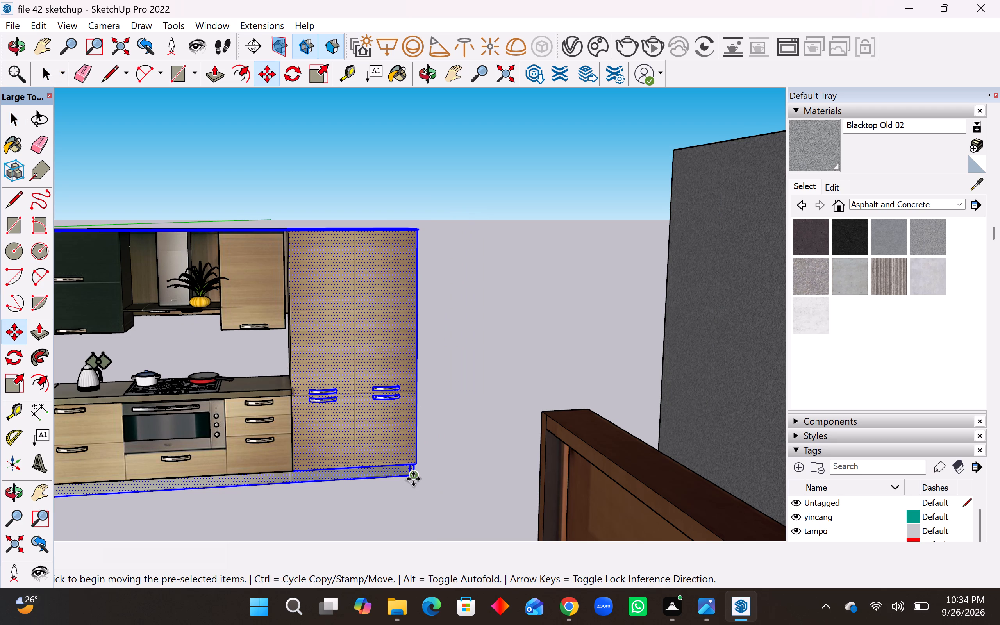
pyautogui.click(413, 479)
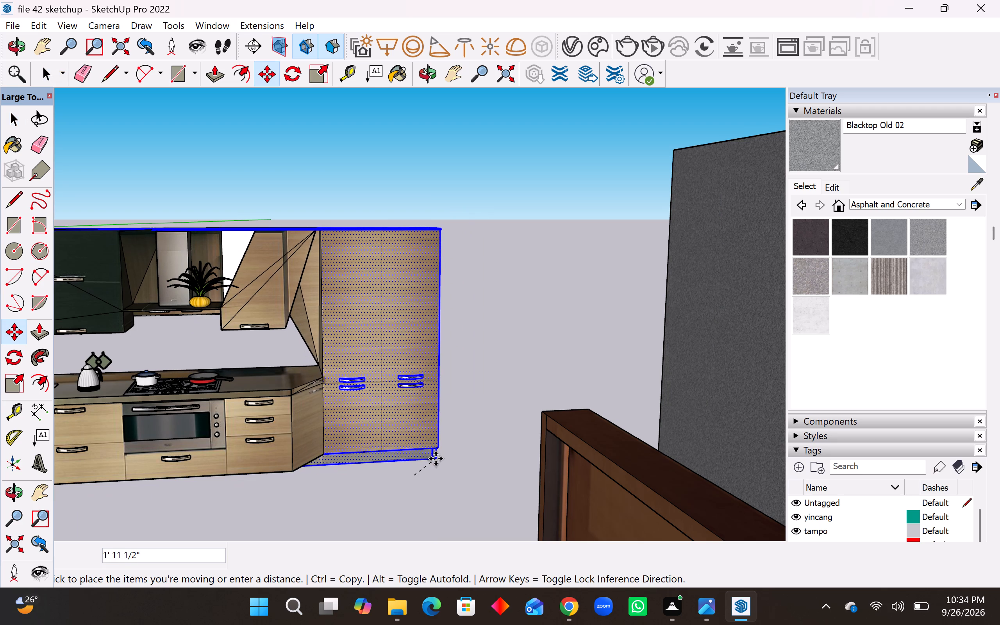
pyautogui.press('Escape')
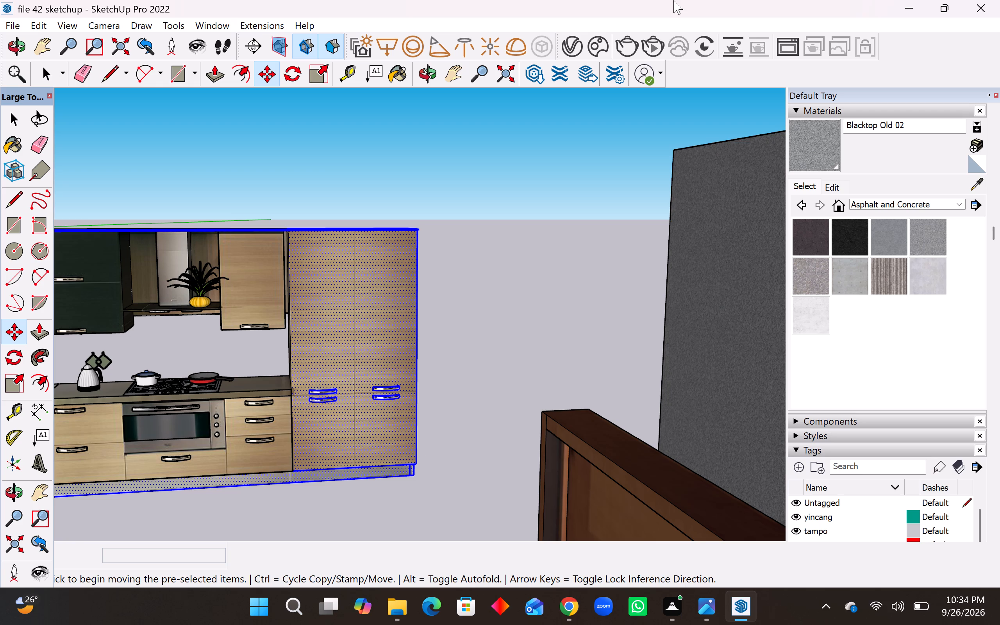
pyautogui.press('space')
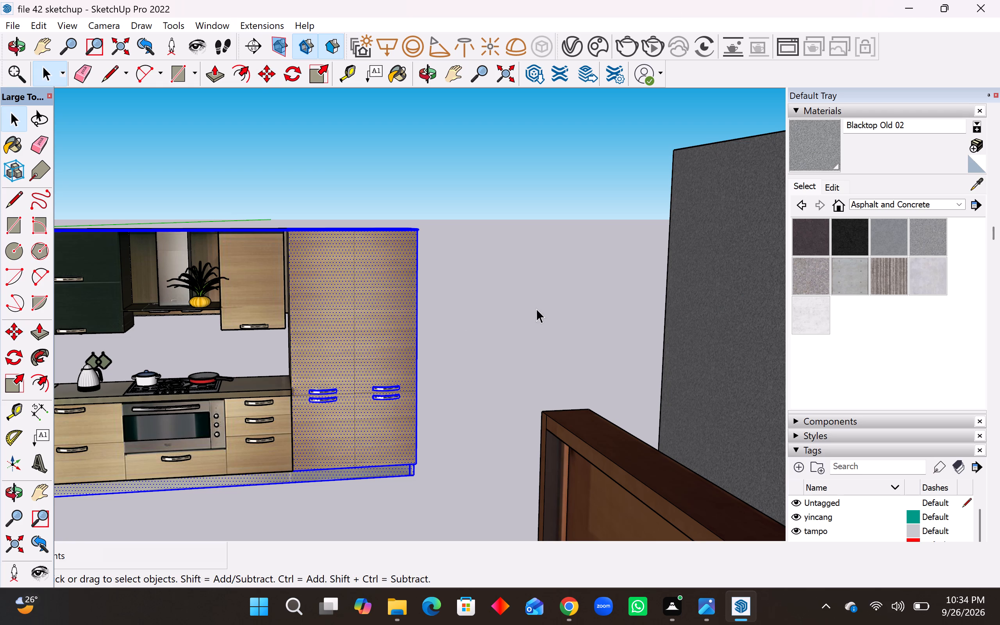
# Examine the trimmed kitchen units from several sides and compare them with the house's room layout.
pyautogui.click(536, 309)
pyautogui.moveTo(303, 382); pyautogui.dragTo(358, 593, button='middle')
pyautogui.moveTo(266, 382); pyautogui.dragTo(716, 359, button='middle')
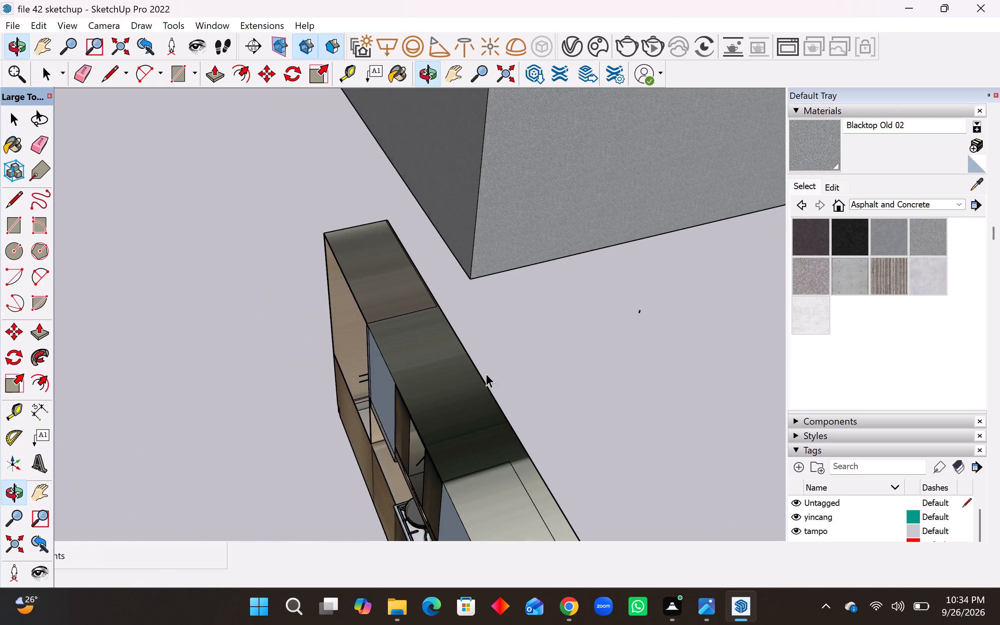
pyautogui.moveTo(334, 397); pyautogui.dragTo(629, 273, button='middle')
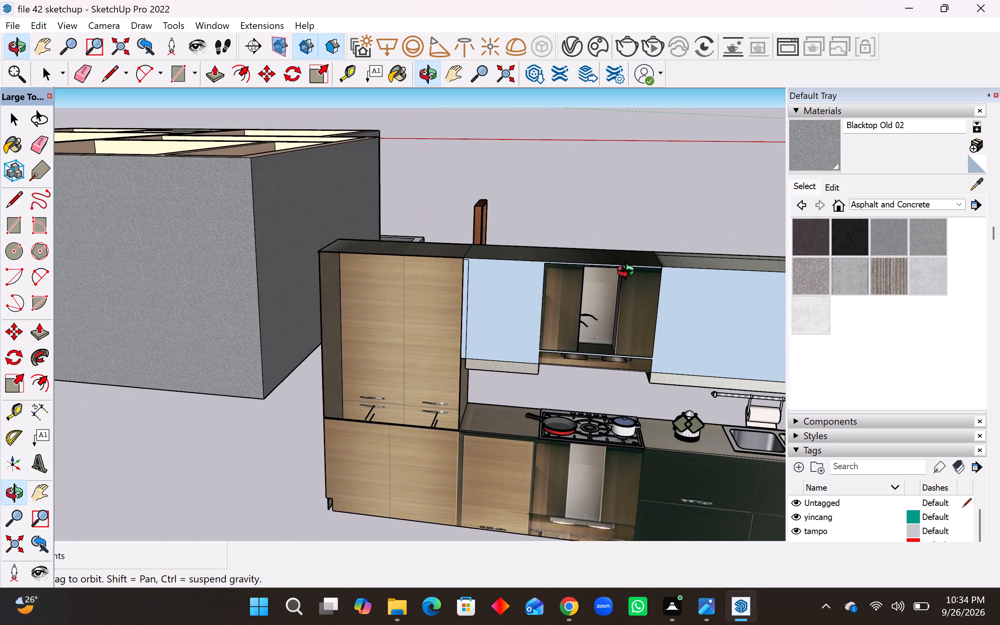
pyautogui.moveTo(629, 273); pyautogui.dragTo(452, 361, button='middle')
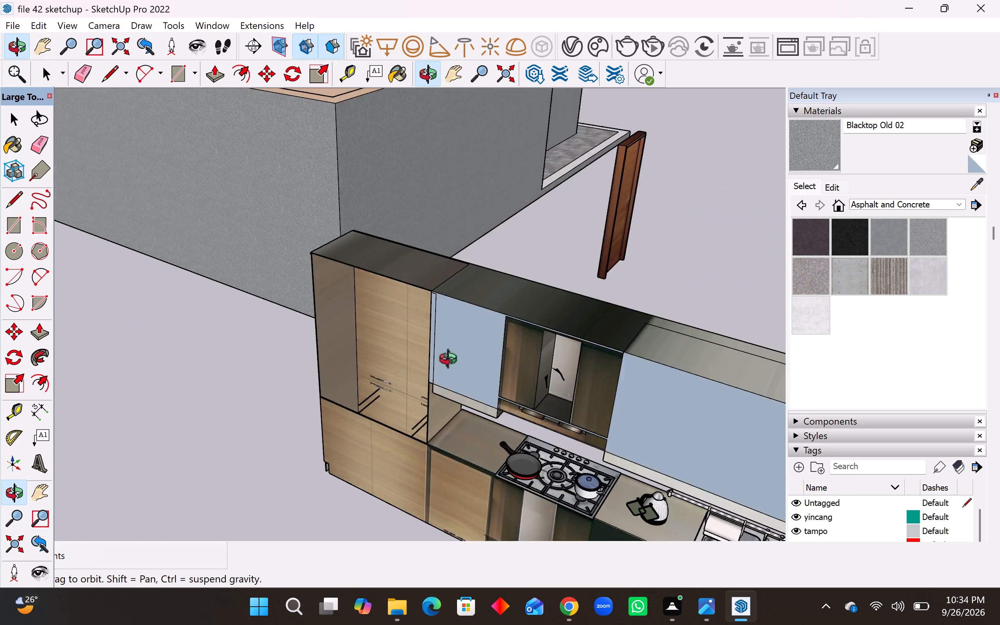
pyautogui.moveTo(452, 361); pyautogui.dragTo(130, 387, button='middle')
pyautogui.scroll(-10, 546, 314)
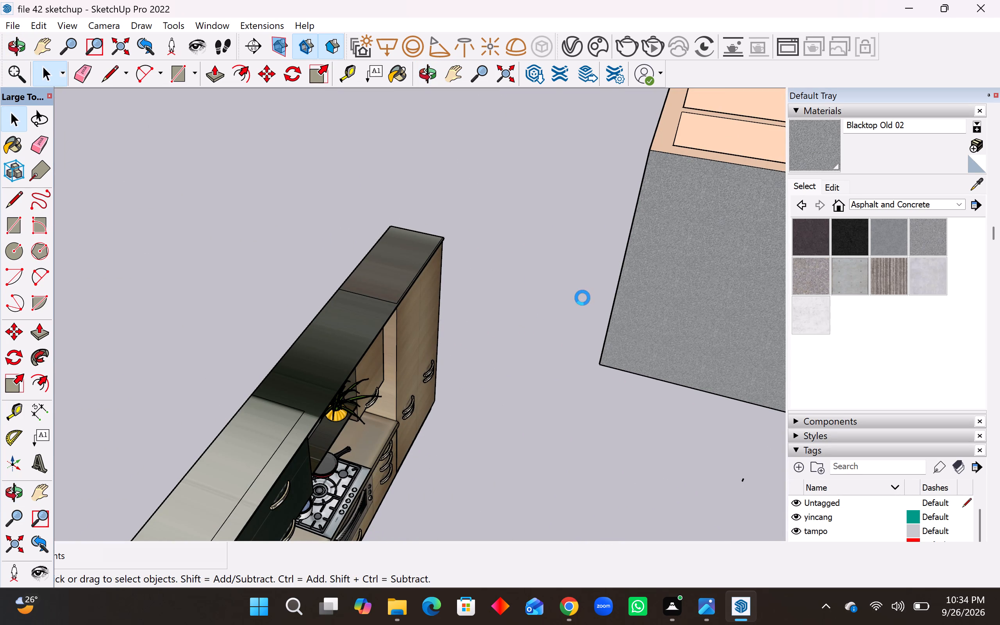
pyautogui.scroll(-6, 486, 274)
pyautogui.moveTo(505, 314); pyautogui.dragTo(378, 347, button='middle')
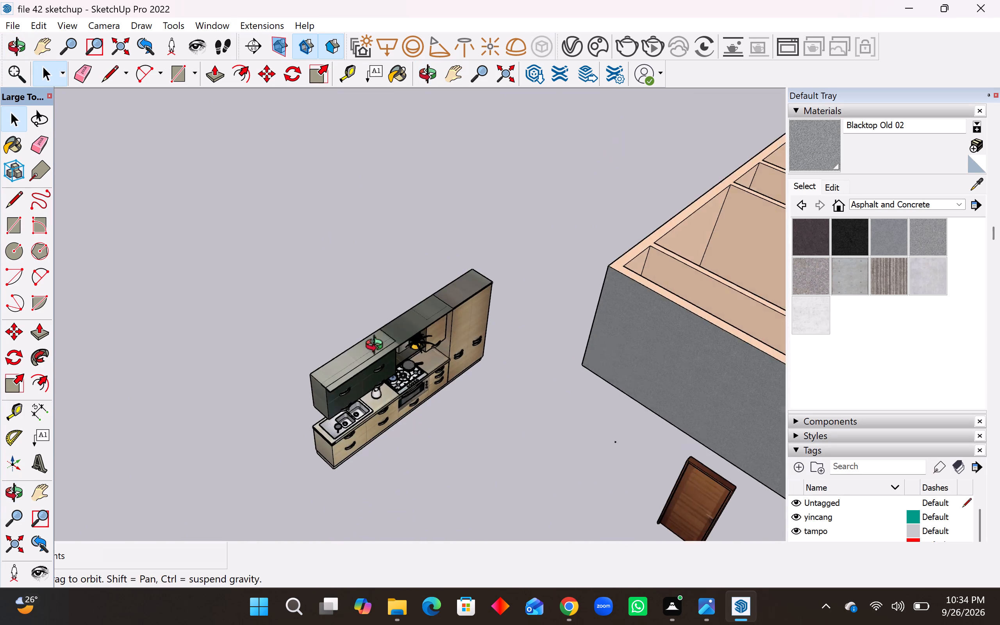
pyautogui.moveTo(378, 347); pyautogui.dragTo(317, 374, button='middle')
pyautogui.scroll(-11, 332, 308)
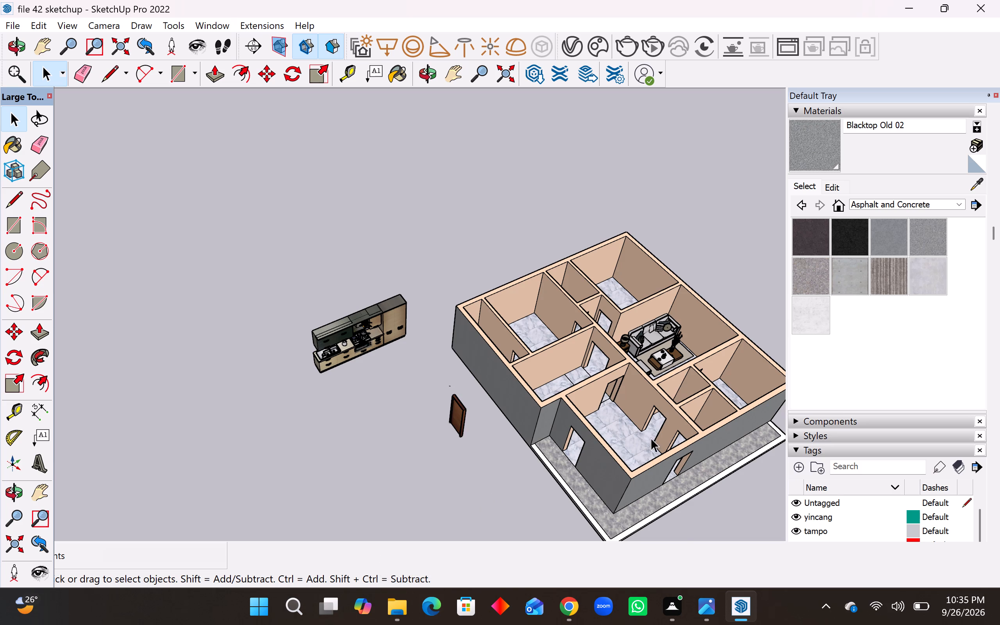
pyautogui.moveTo(653, 443); pyautogui.dragTo(577, 568, button='middle')
pyautogui.scroll(-10, 607, 436)
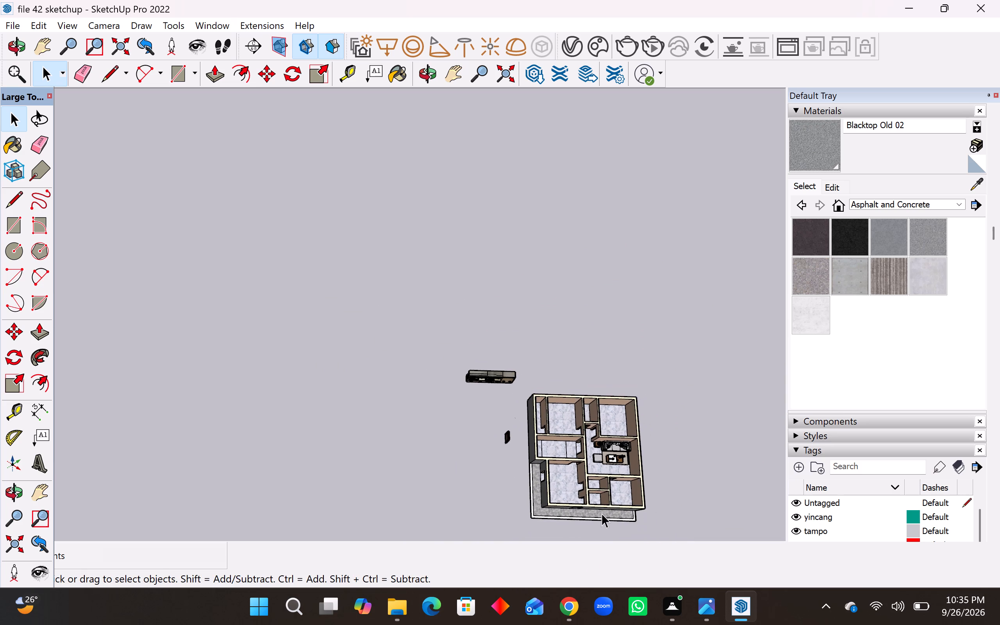
pyautogui.scroll(20, 609, 507)
pyautogui.scroll(3, 609, 507)
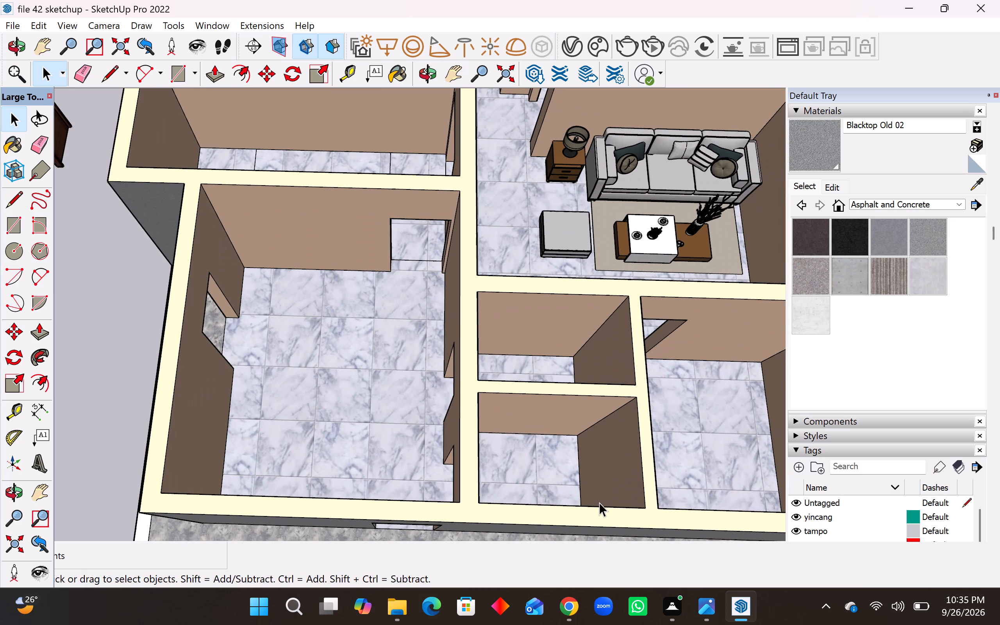
pyautogui.scroll(-3, 584, 479)
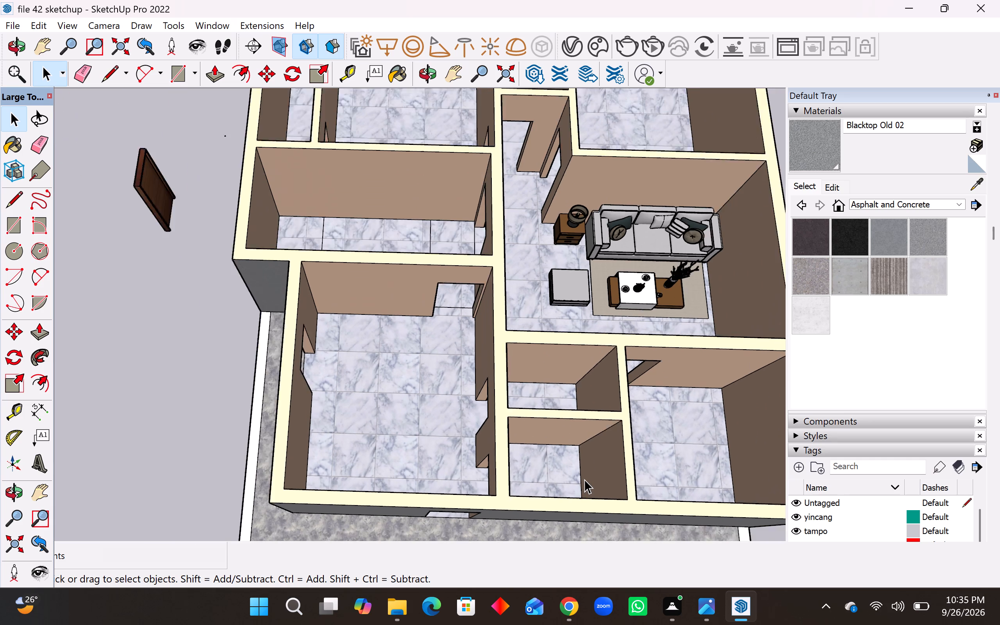
pyautogui.scroll(-7, 584, 479)
pyautogui.scroll(4, 724, 495)
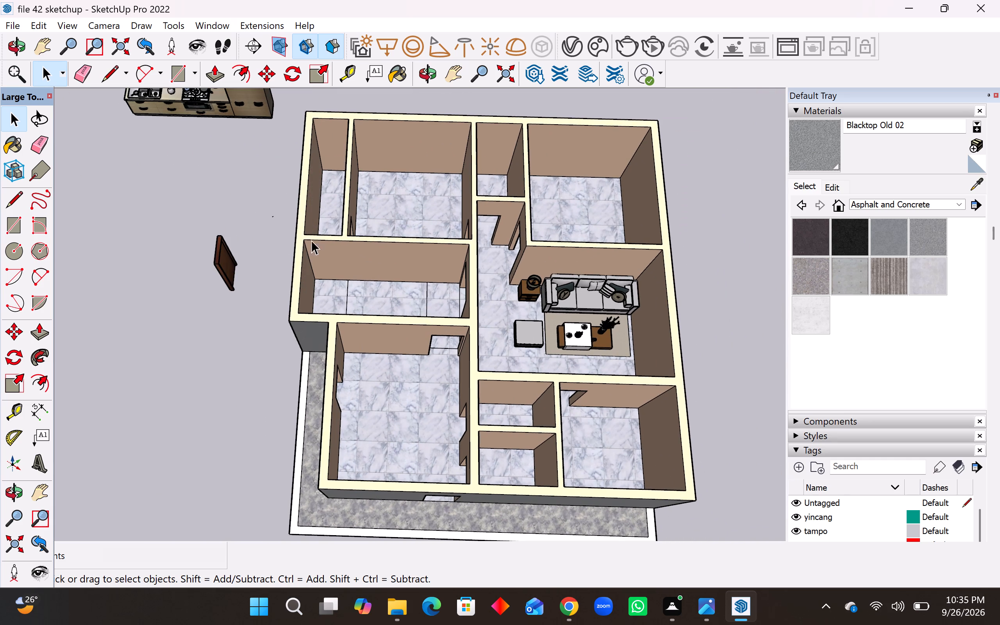
pyautogui.scroll(-5, 312, 301)
pyautogui.moveTo(208, 163); pyautogui.dragTo(313, 62, button='middle')
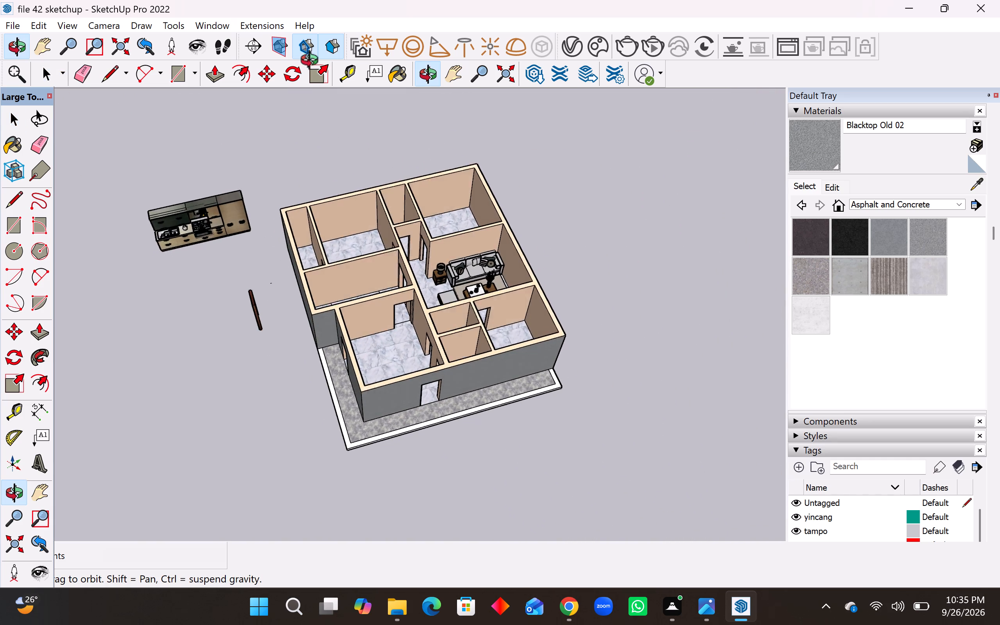
pyautogui.moveTo(313, 62); pyautogui.dragTo(309, 50, button='middle')
# Select all parts of the trimmed kitchen units, without the loose door, and make them one group.
pyautogui.moveTo(253, 170); pyautogui.dragTo(144, 278)
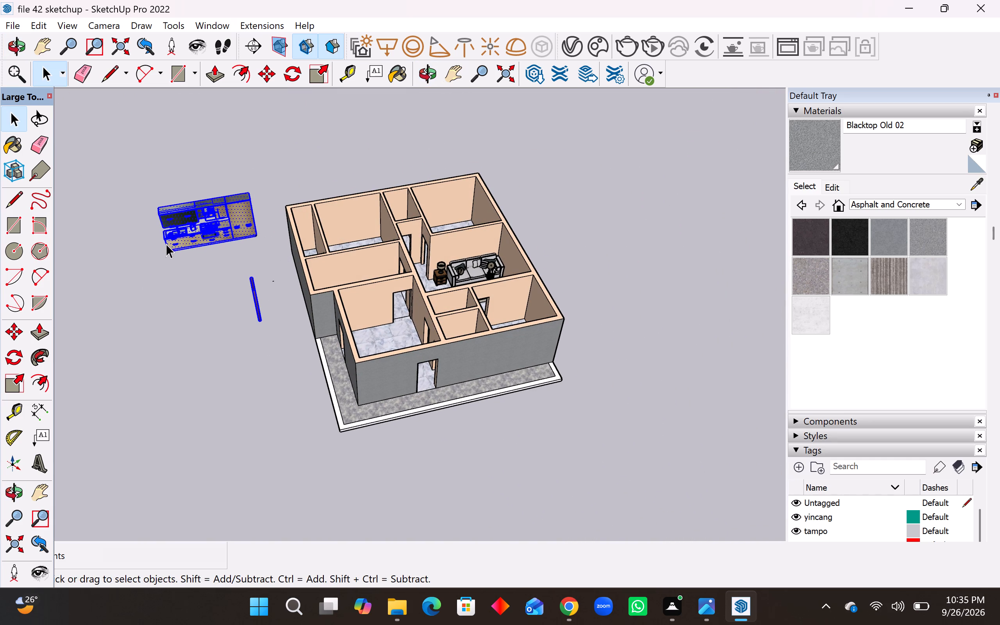
pyautogui.click(191, 354)
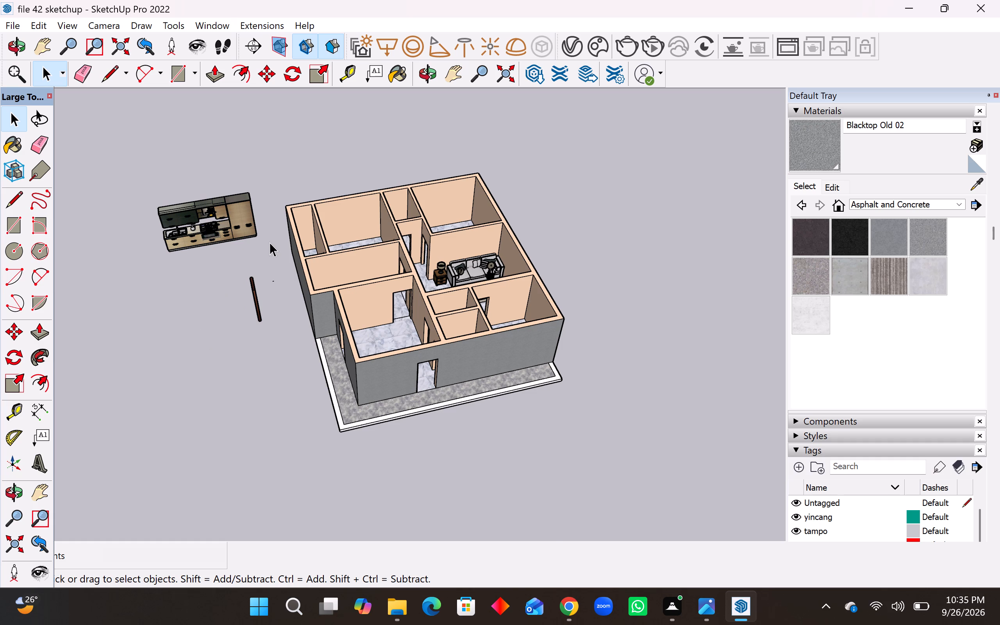
pyautogui.scroll(5, 236, 239)
pyautogui.moveTo(270, 145); pyautogui.dragTo(99, 285)
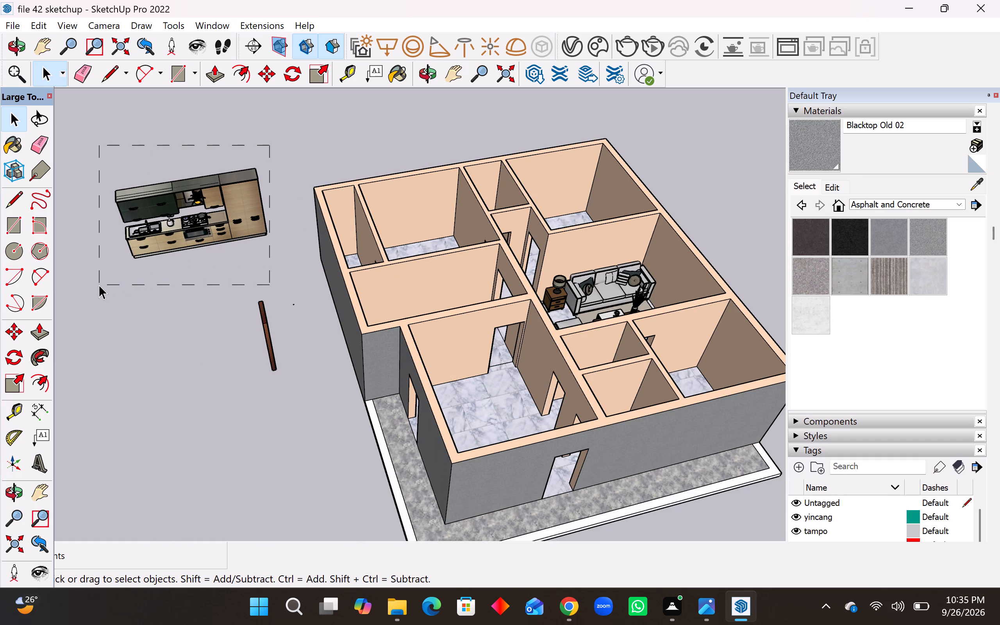
pyautogui.moveTo(99, 285); pyautogui.dragTo(111, 266)
pyautogui.rightClick(157, 207)
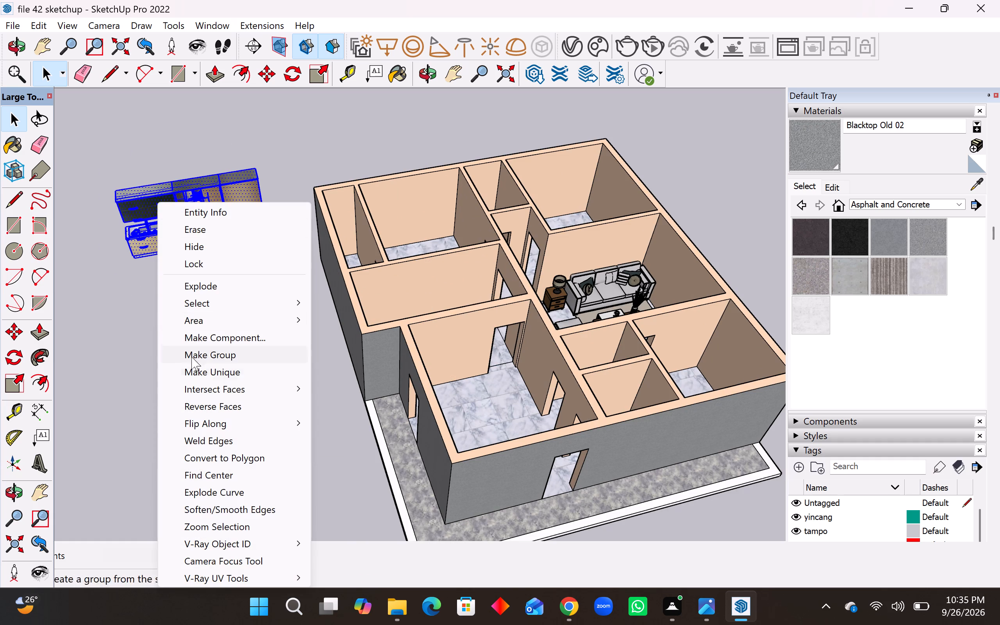
pyautogui.click(205, 359)
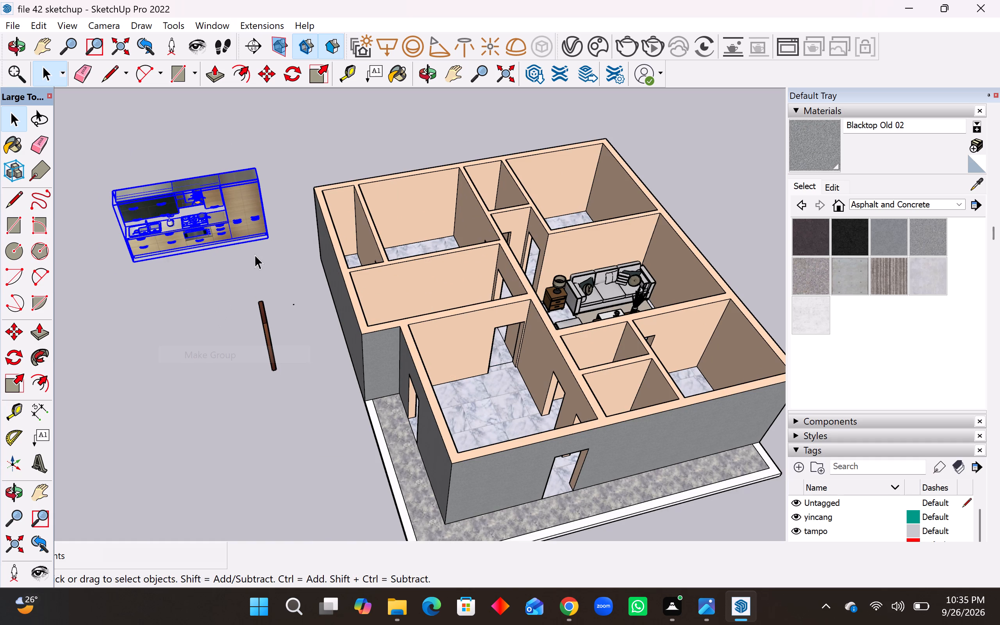
# Rotate the kitchen group 180 degrees on the ground plane about a point beside the loose door.
pyautogui.click(11, 356)
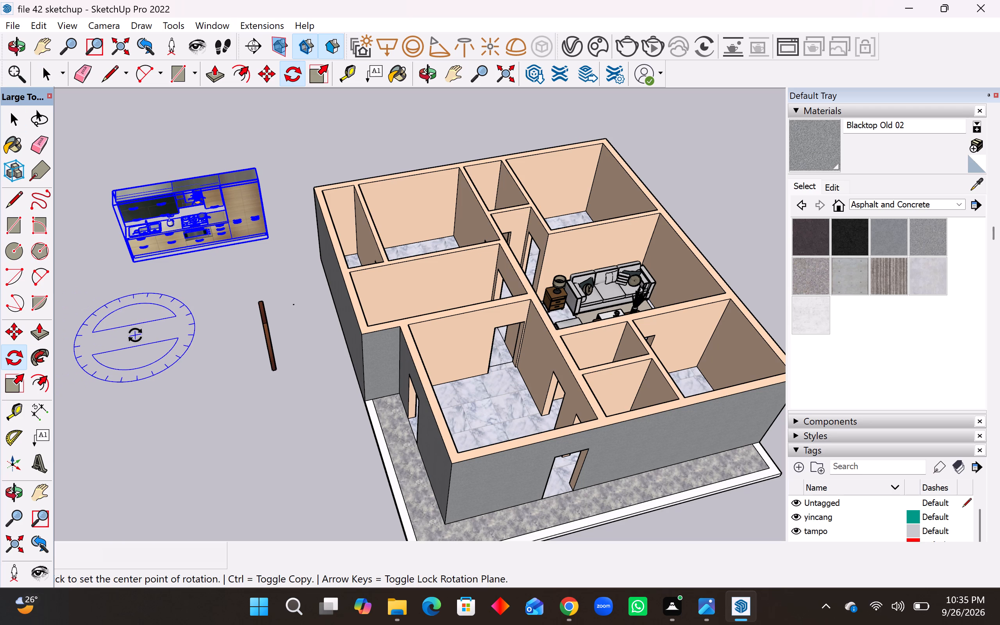
pyautogui.click(135, 335)
pyautogui.click(180, 325)
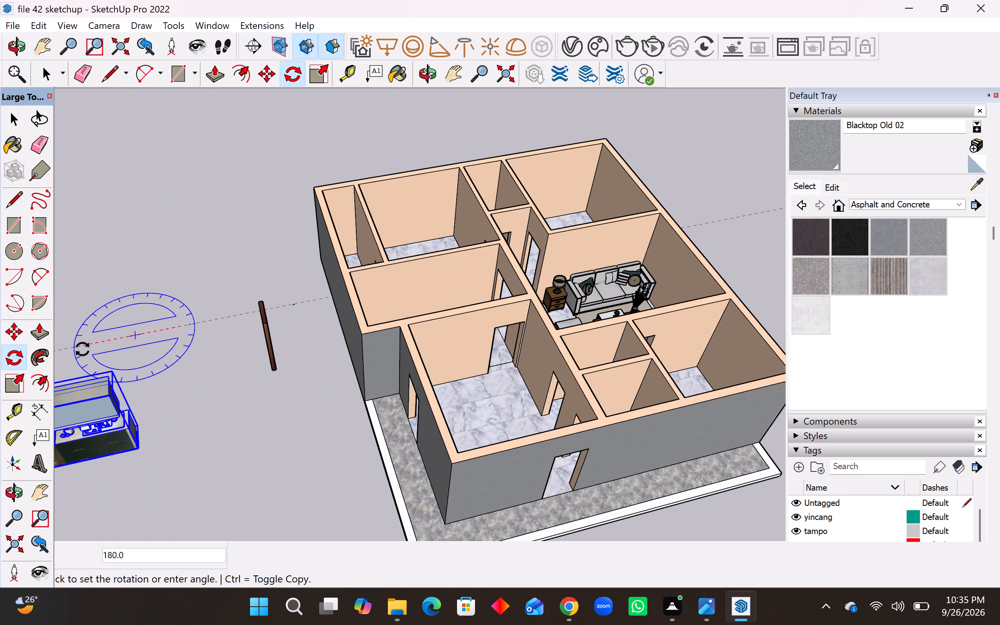
pyautogui.click(82, 349)
# Scale the kitchen group down along its length from the sink end to a factor of about 0.61.
pyautogui.moveTo(112, 414); pyautogui.dragTo(564, 366, button='middle')
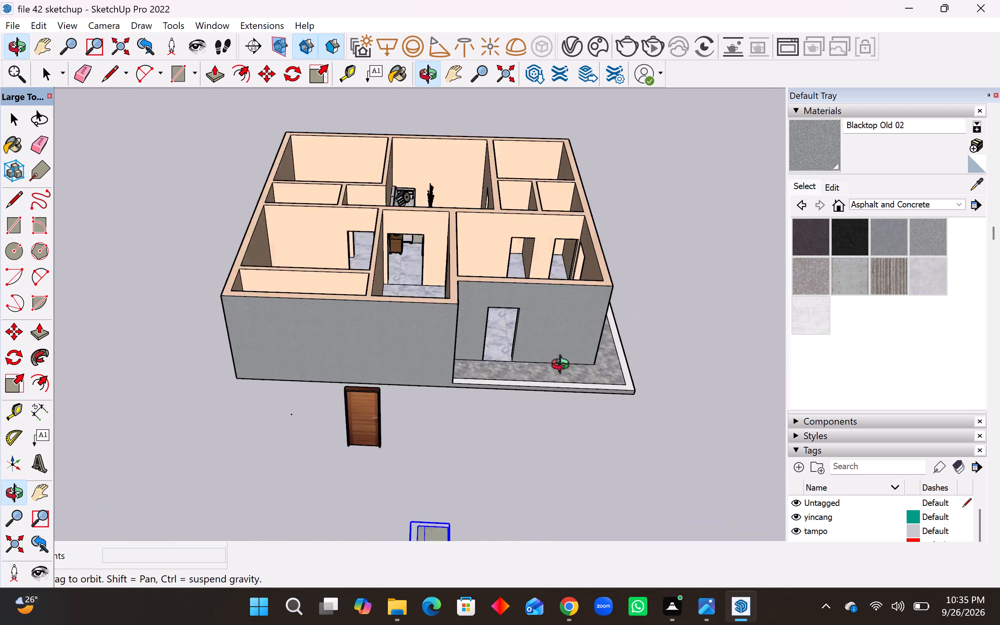
pyautogui.moveTo(564, 366); pyautogui.dragTo(777, 491, button='middle')
pyautogui.scroll(-5, 171, 429)
pyautogui.moveTo(371, 414); pyautogui.dragTo(454, 429, button='middle')
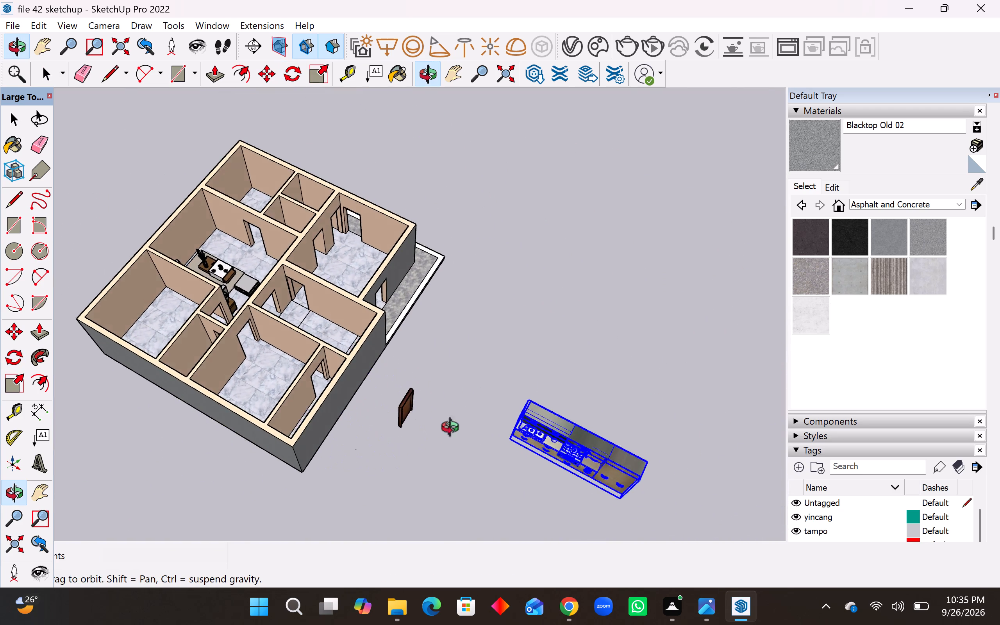
pyautogui.moveTo(454, 429); pyautogui.dragTo(532, 468, button='middle')
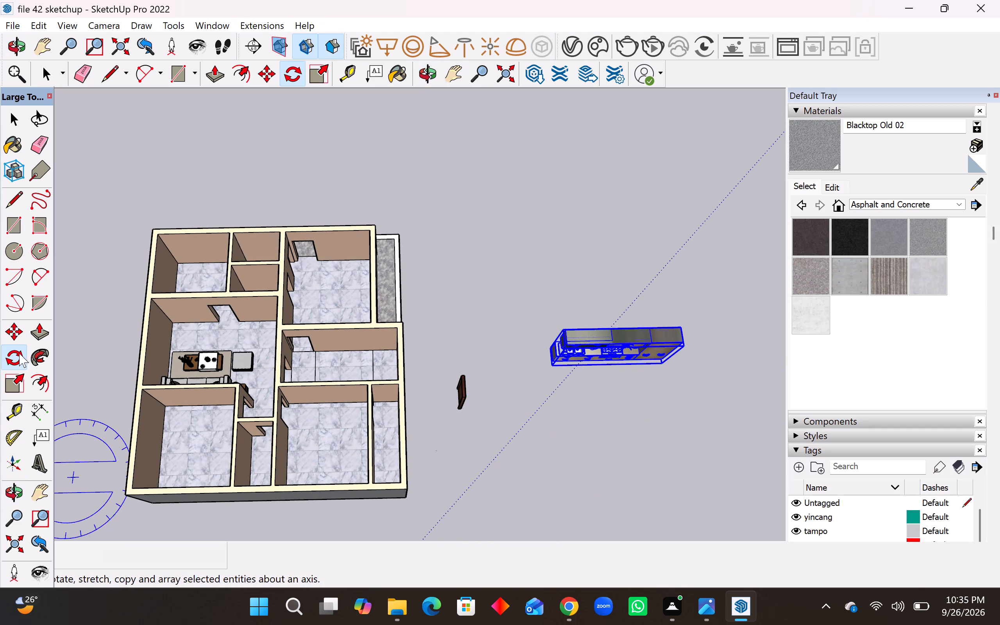
pyautogui.click(15, 385)
pyautogui.scroll(6, 542, 362)
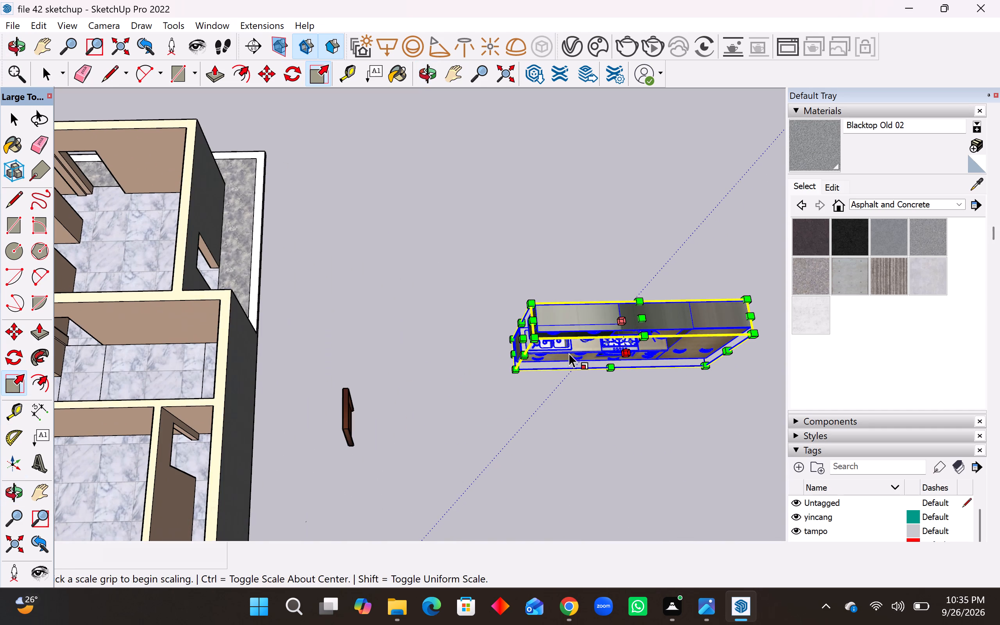
pyautogui.click(523, 338)
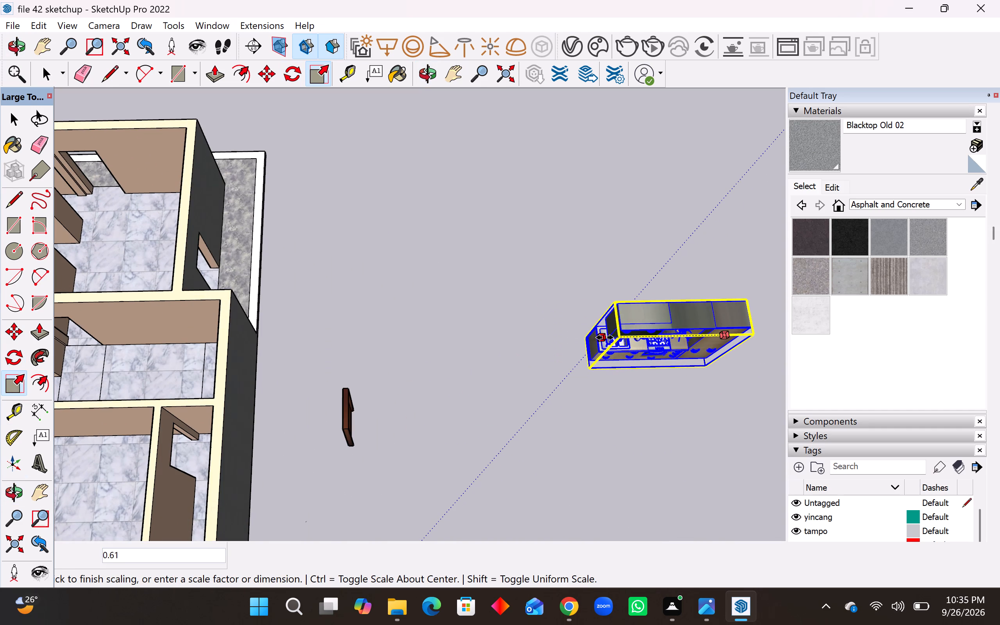
pyautogui.click(604, 337)
# Shorten the kitchen group again from the sink end, scaling its length by a factor of about 0.87.
pyautogui.scroll(-7, 523, 439)
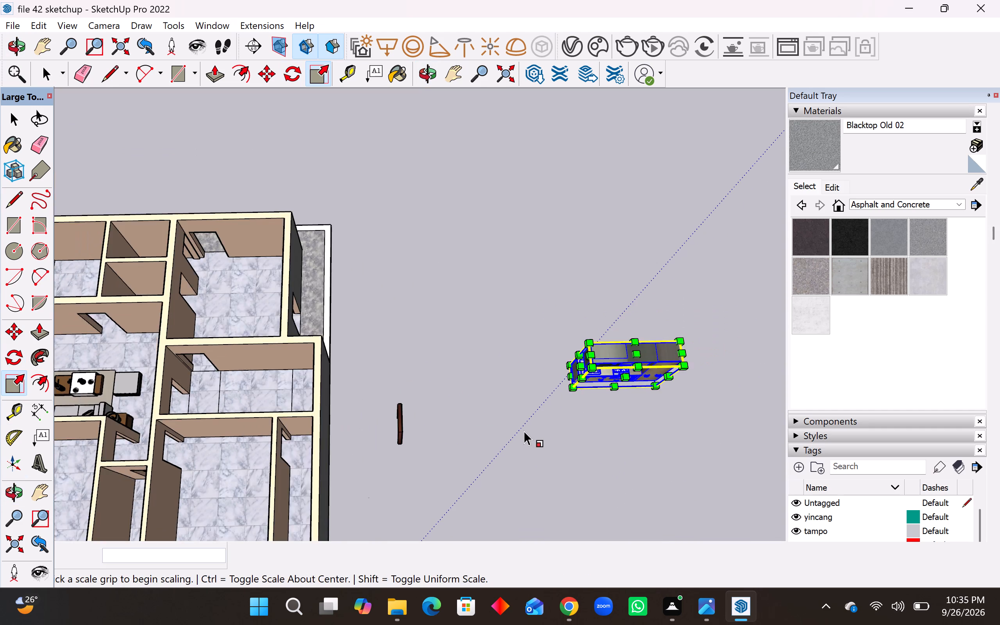
pyautogui.scroll(-2, 524, 431)
pyautogui.scroll(8, 698, 421)
pyautogui.press('m')
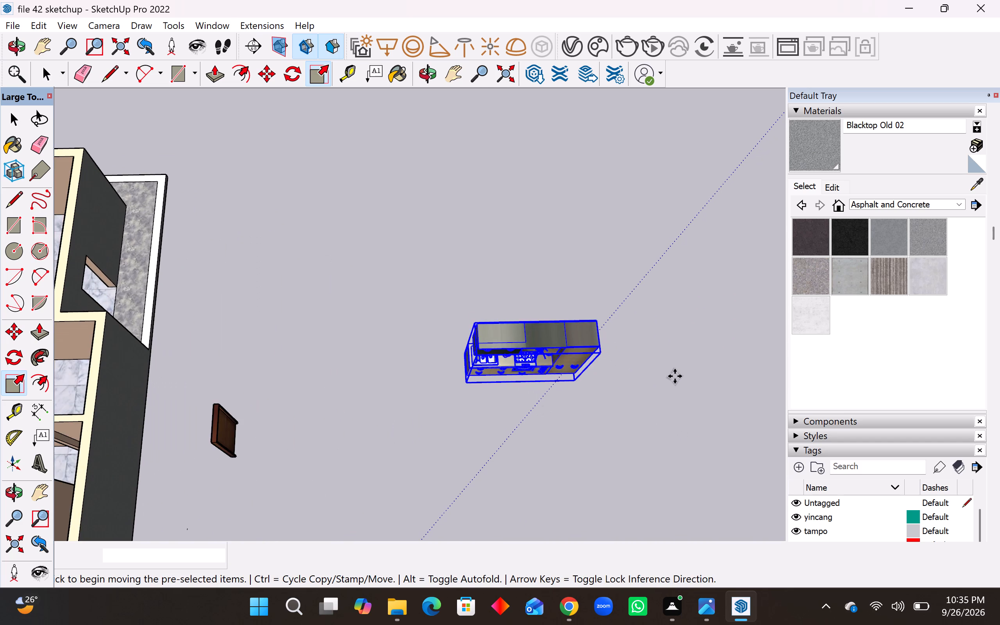
pyautogui.scroll(-9, 675, 376)
pyautogui.scroll(11, 554, 387)
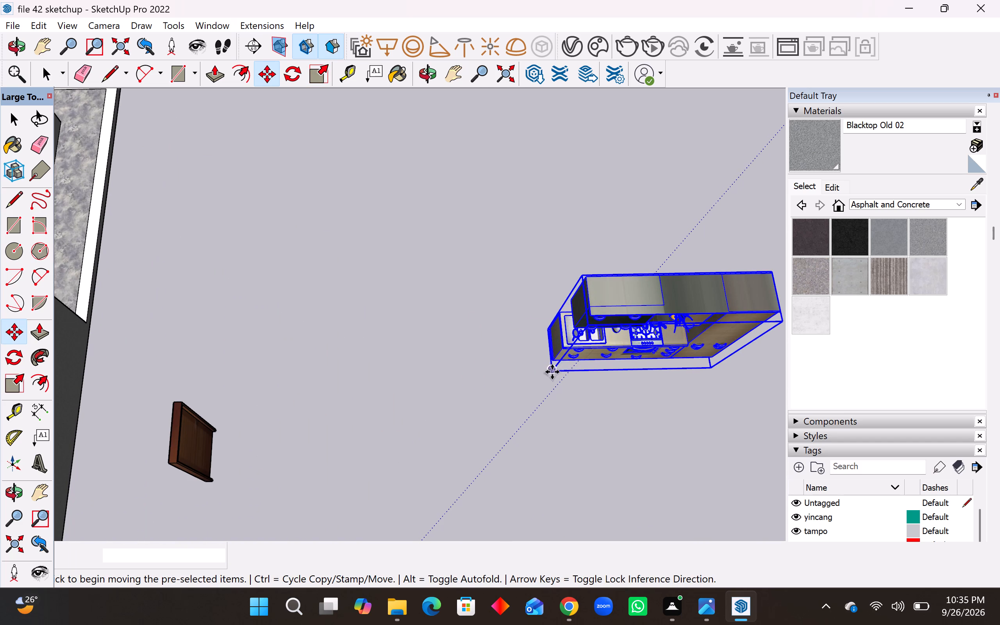
pyautogui.click(14, 382)
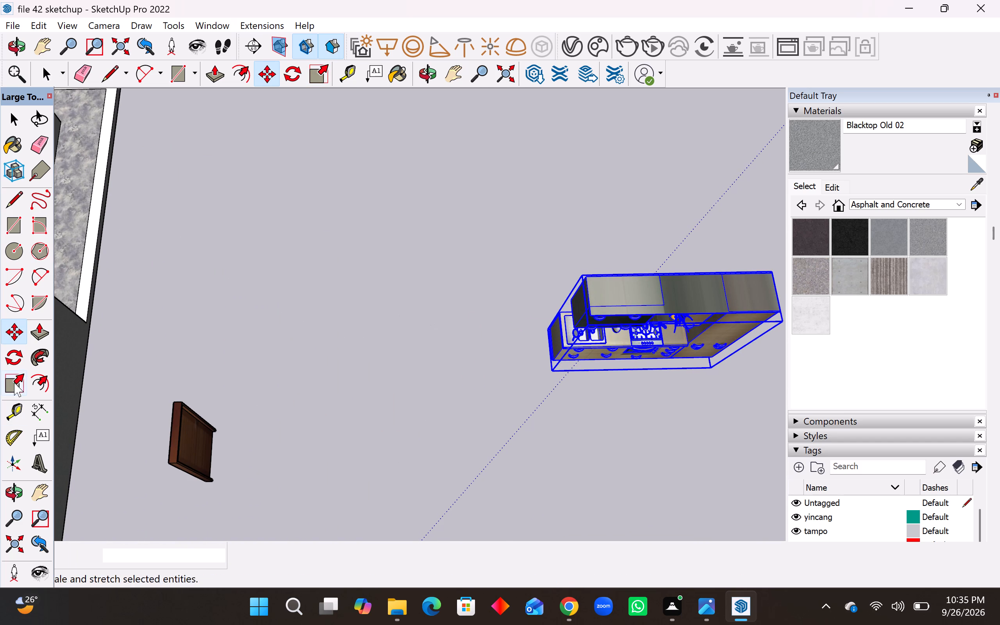
pyautogui.click(566, 329)
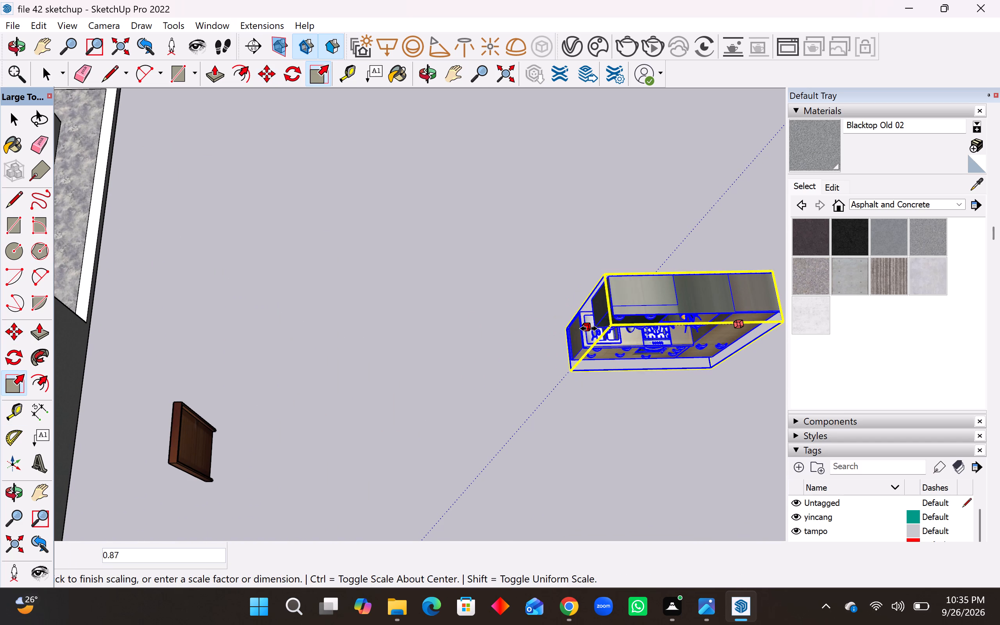
pyautogui.click(589, 329)
# Move the kitchen group about 64' 9" into the corner room beside the two small rooms, sink end against the side wall.
pyautogui.press('m')
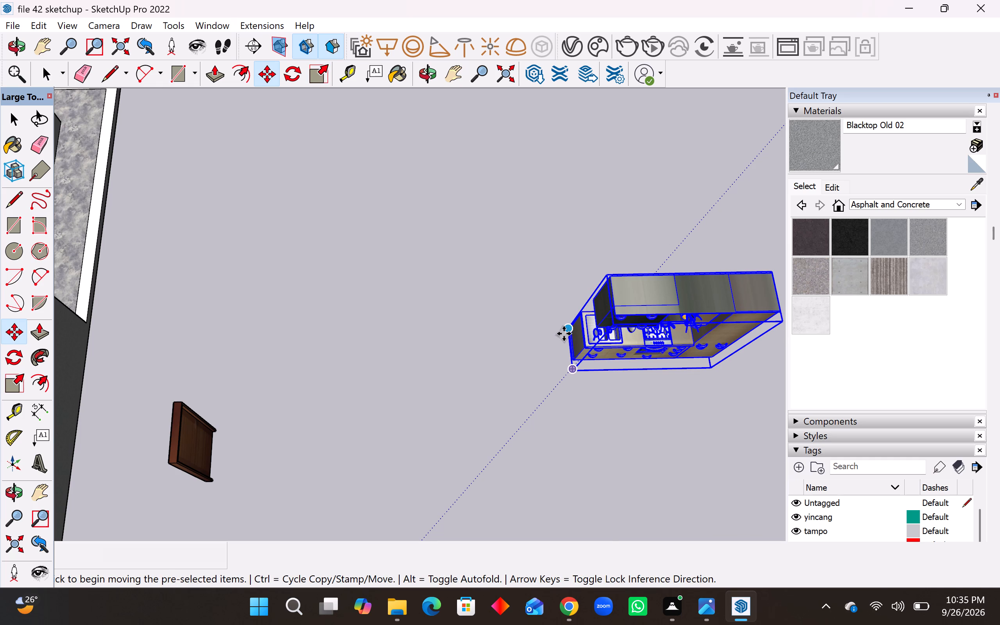
pyautogui.click(563, 334)
pyautogui.scroll(-20, 609, 382)
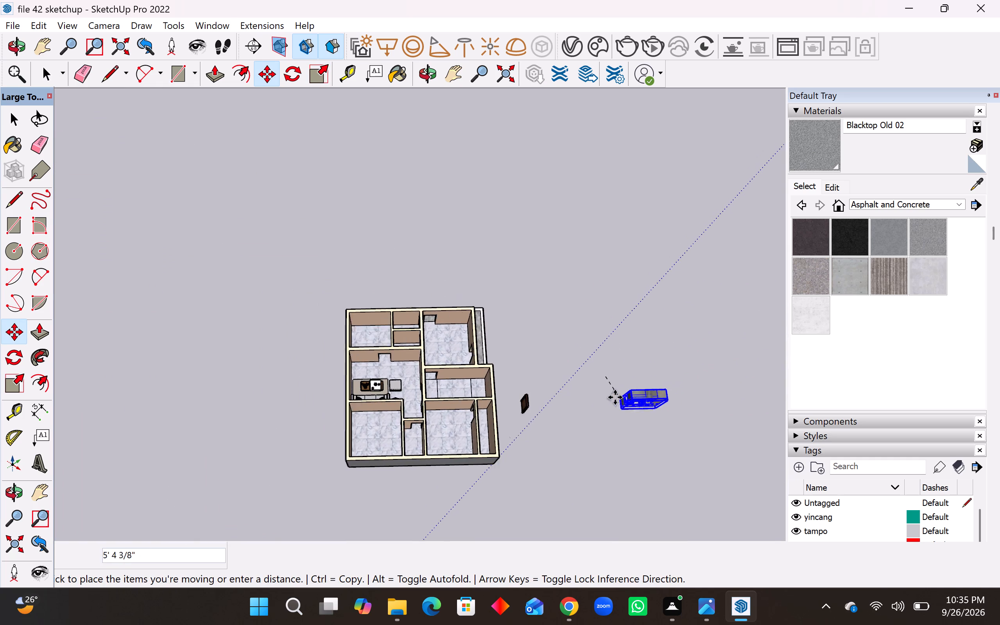
pyautogui.scroll(20, 404, 370)
pyautogui.scroll(10, 404, 370)
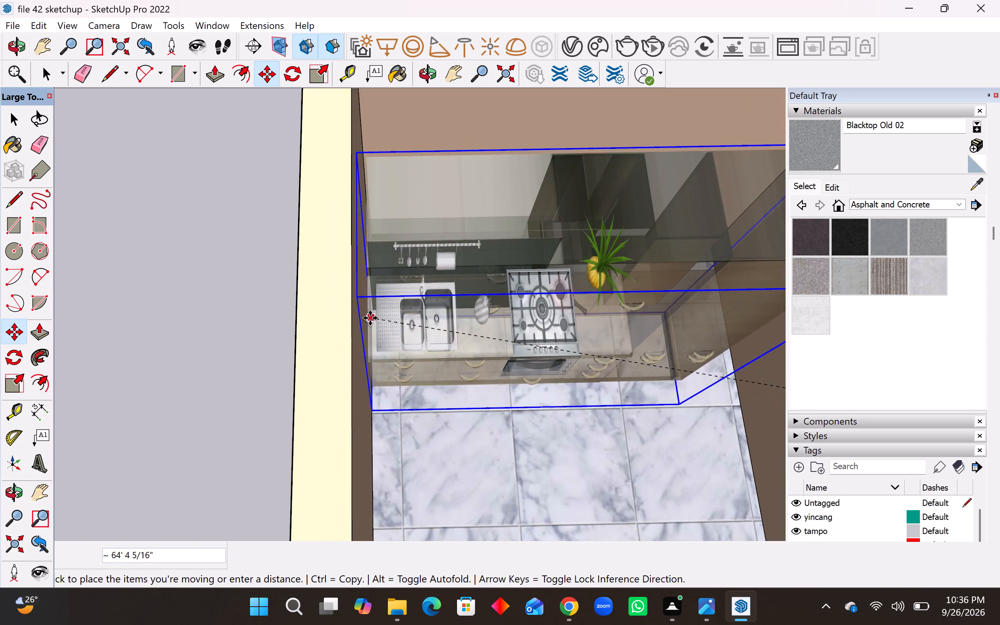
pyautogui.click(374, 254)
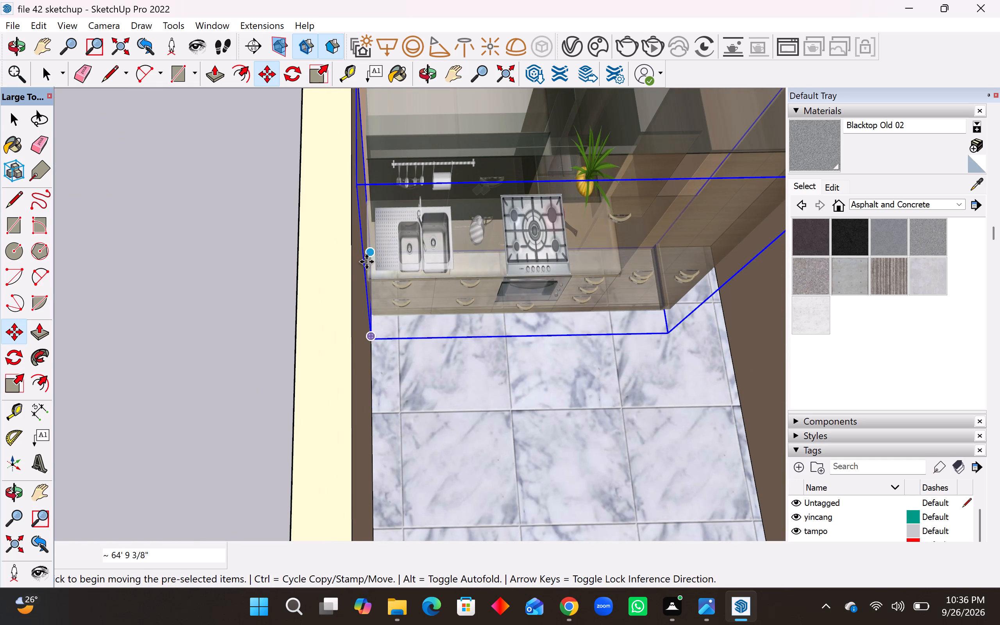
# Stretch the kitchen group lengthwise from its tall-cabinet end by a factor of about 1.20 to meet the opposite side wall, and deselect it.
pyautogui.scroll(-9, 194, 364)
pyautogui.click(13, 383)
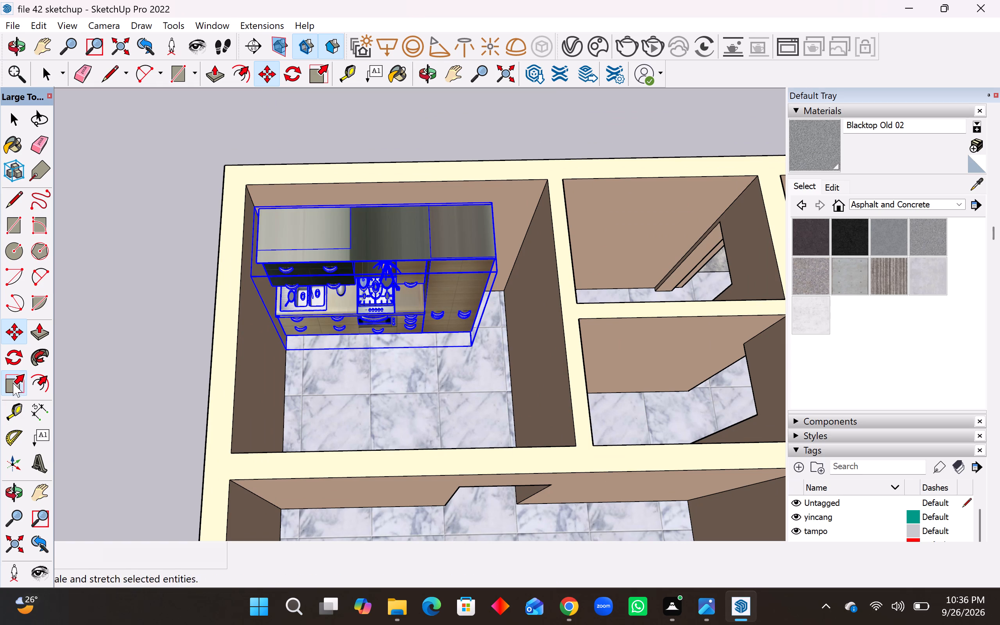
pyautogui.moveTo(530, 303); pyautogui.dragTo(491, 303, button='middle')
pyautogui.scroll(-1, 499, 300)
pyautogui.scroll(11, 514, 303)
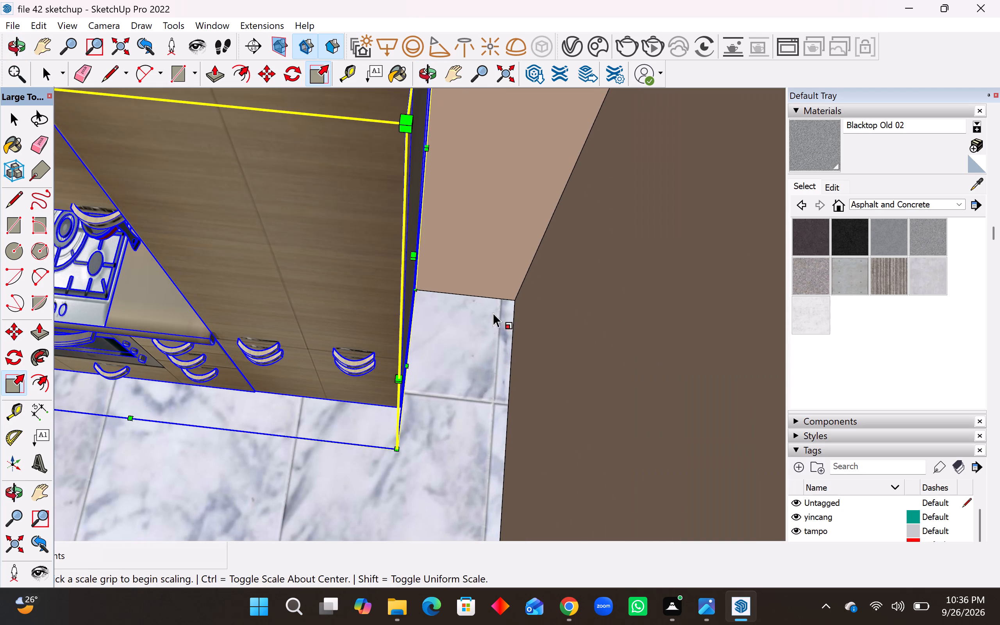
pyautogui.click(410, 252)
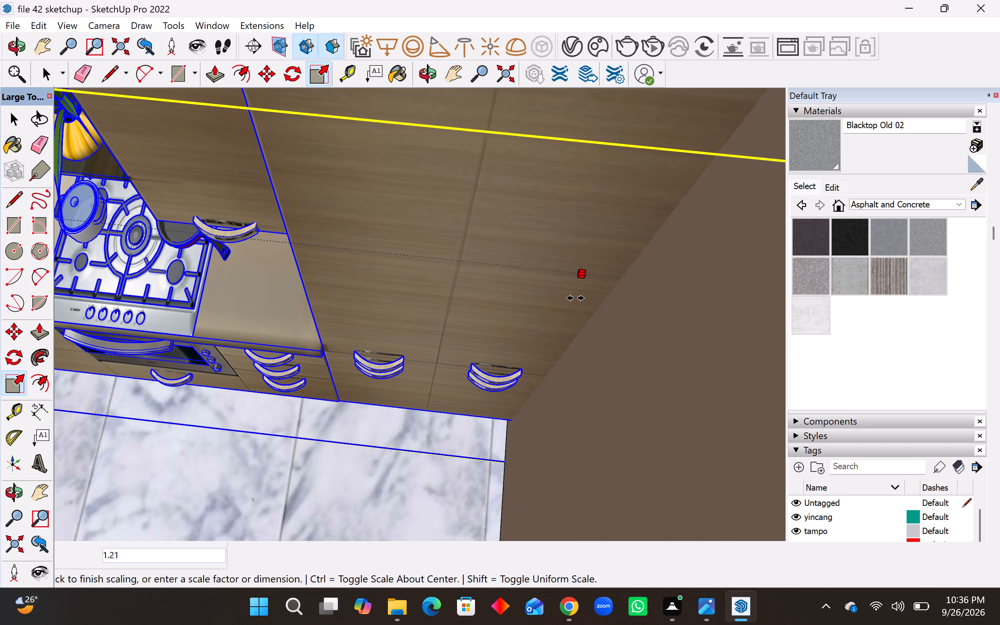
pyautogui.moveTo(578, 300); pyautogui.dragTo(474, 295, button='middle')
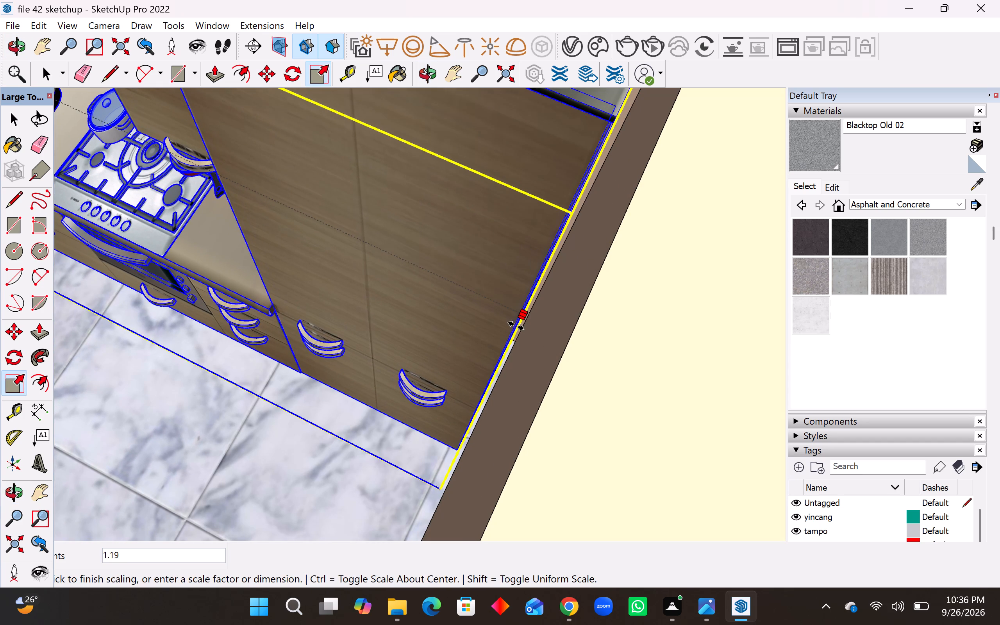
pyautogui.click(523, 330)
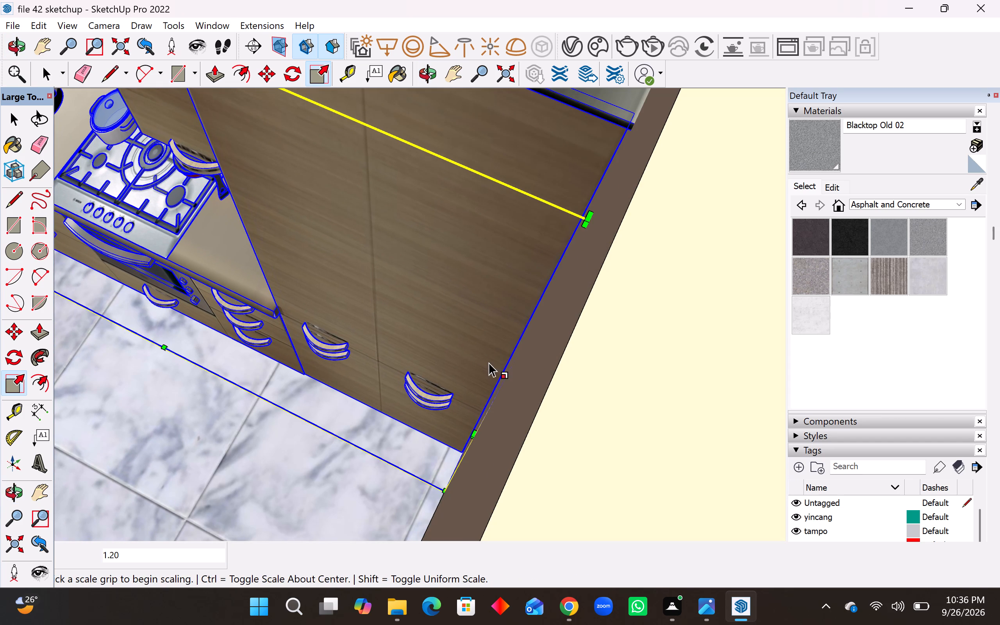
pyautogui.scroll(-14, 489, 362)
pyautogui.moveTo(492, 357); pyautogui.dragTo(591, 284, button='middle')
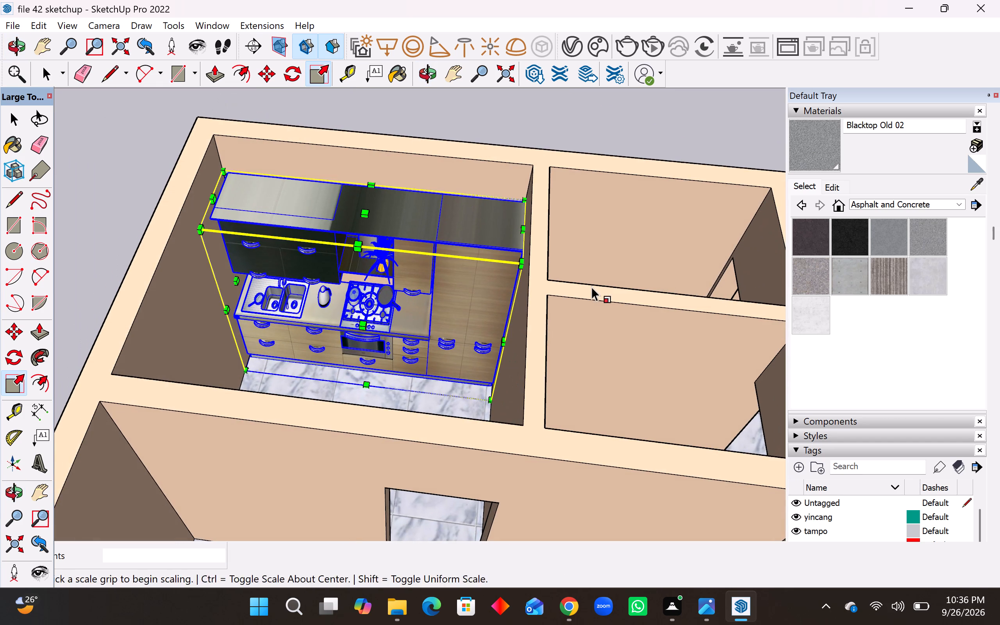
pyautogui.press('space')
pyautogui.click(496, 102)
# Inspect how the kitchen group fits between the walls of the corner room and within the overall house plan.
pyautogui.moveTo(498, 305); pyautogui.dragTo(544, 329, button='middle')
pyautogui.scroll(-1, 499, 306)
pyautogui.scroll(1, 543, 321)
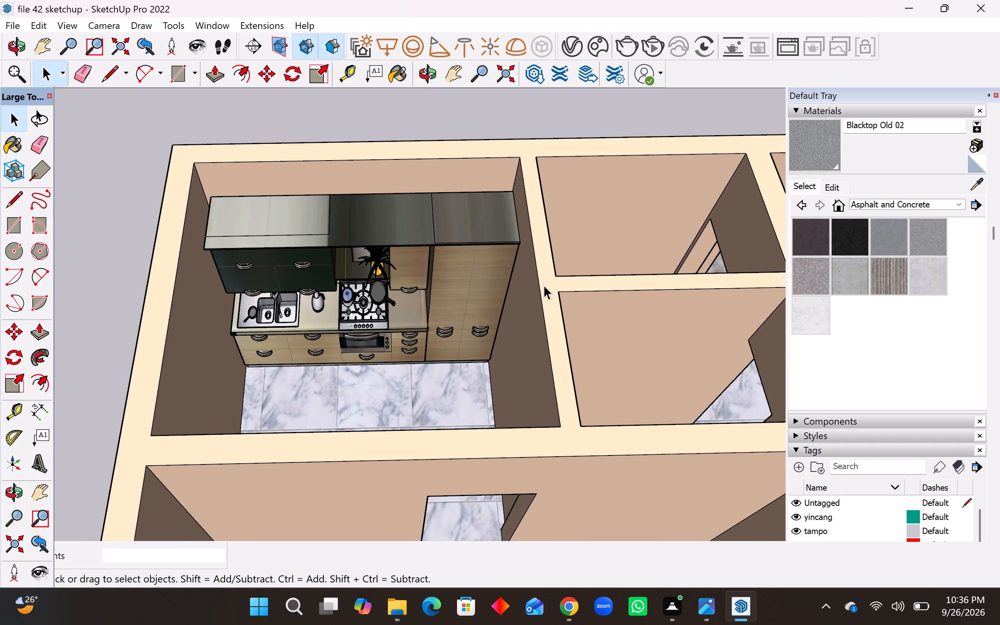
pyautogui.scroll(-12, 544, 284)
pyautogui.scroll(10, 490, 332)
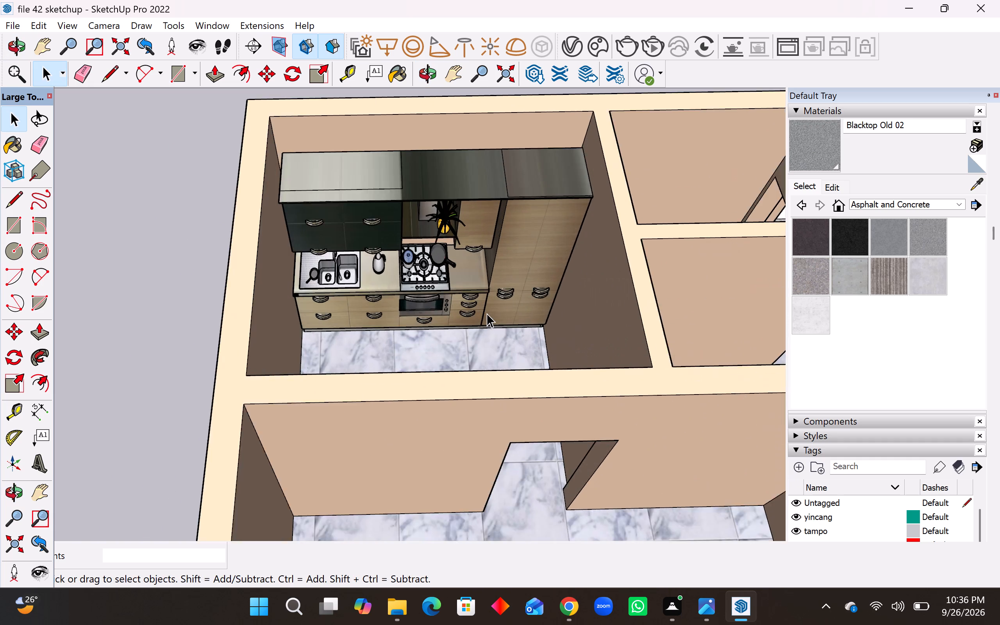
pyautogui.scroll(3, 487, 313)
pyautogui.scroll(-8, 487, 313)
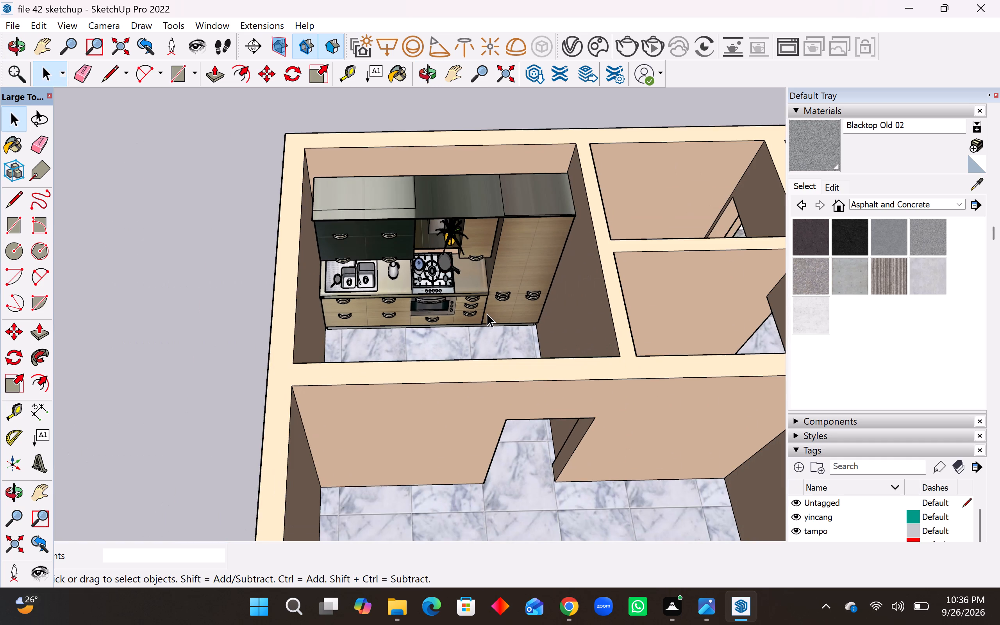
pyautogui.scroll(4, 486, 312)
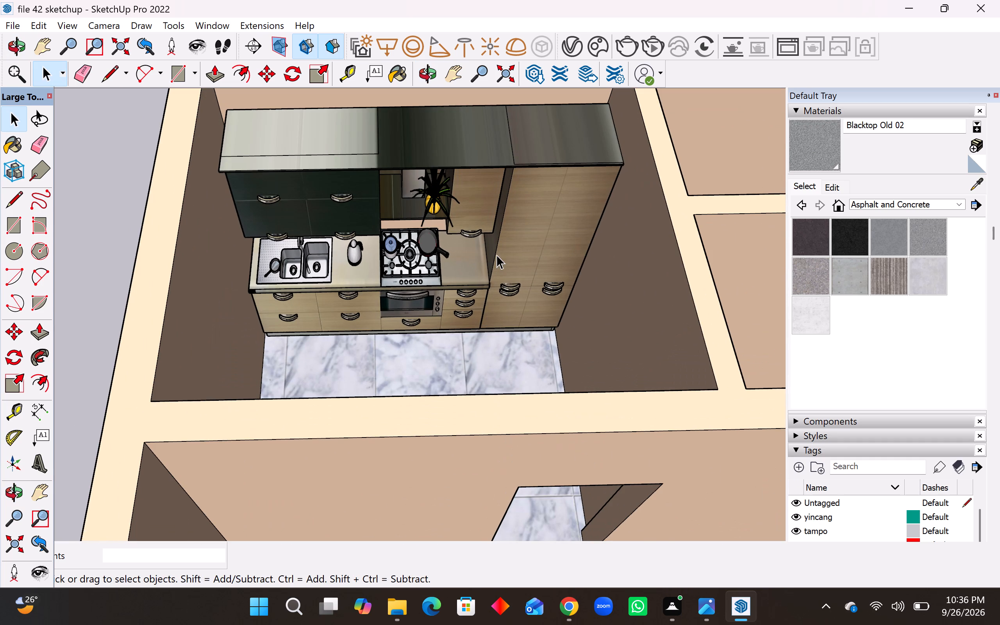
pyautogui.scroll(-10, 495, 261)
pyautogui.scroll(8, 426, 270)
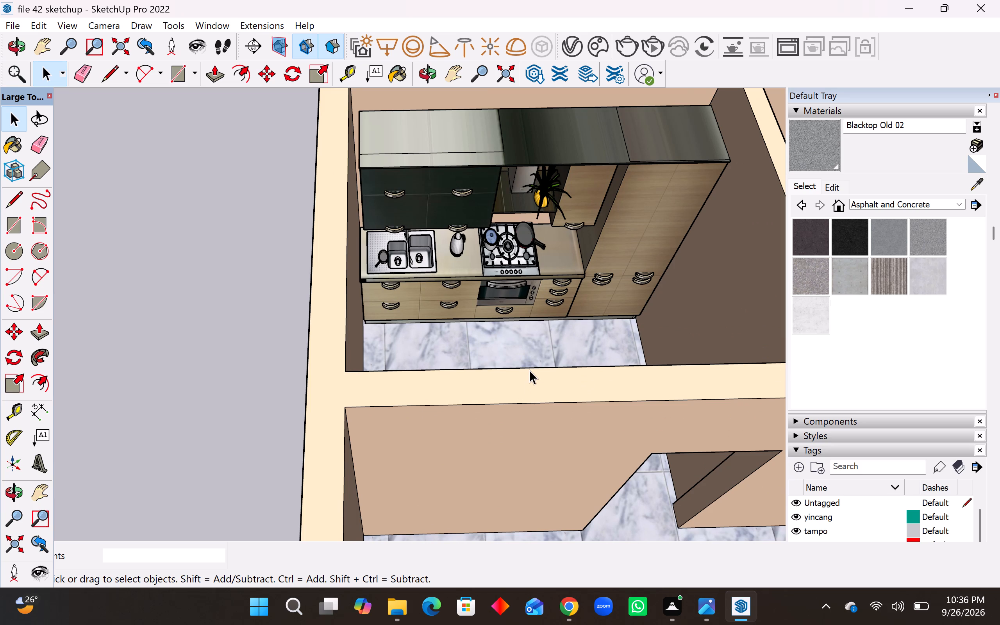
pyautogui.scroll(-19, 529, 370)
pyautogui.scroll(-5, 379, 385)
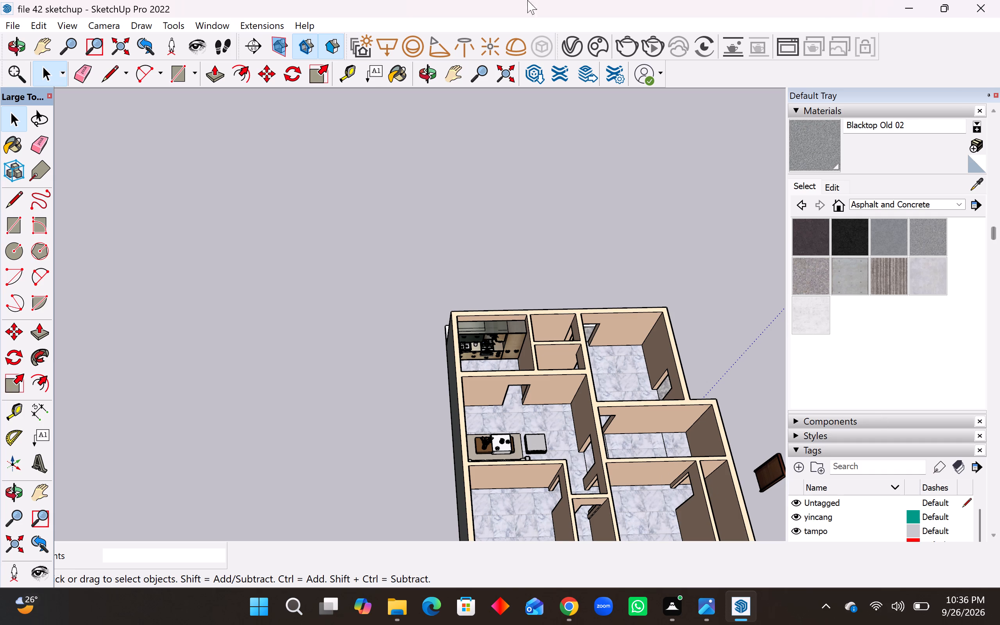
# Import the Janela+aluminio window model from Downloads and place it on the open ground outside the house, on the kitchen side.
pyautogui.click(8, 26)
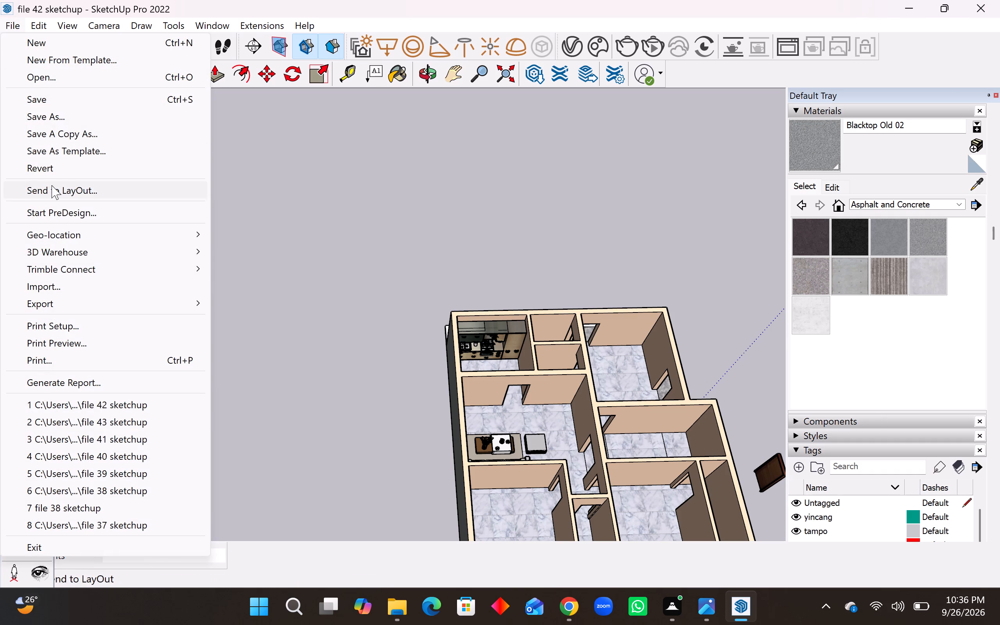
pyautogui.click(41, 285)
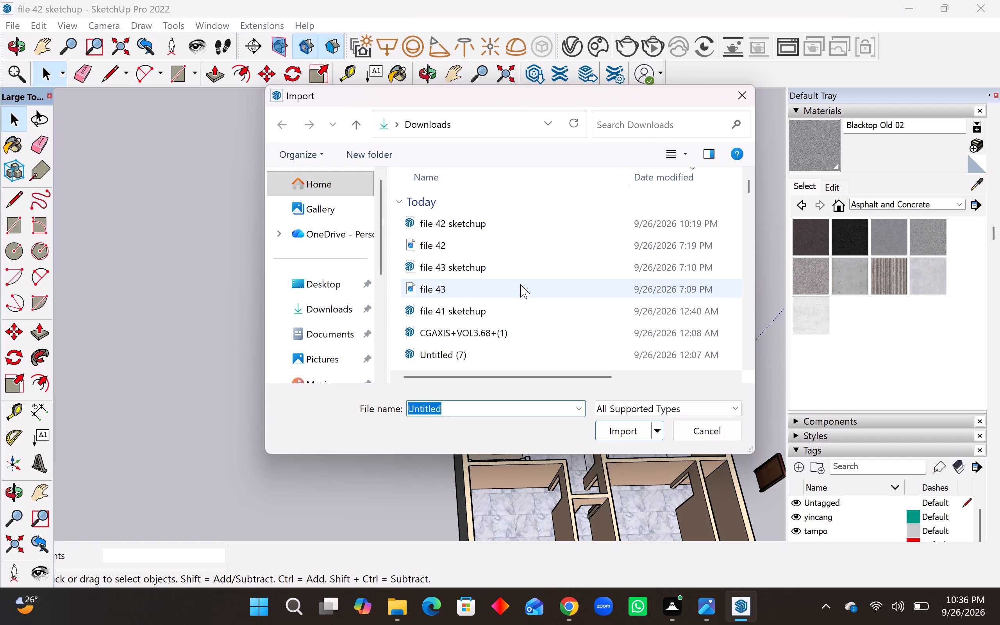
pyautogui.scroll(-18, 514, 301)
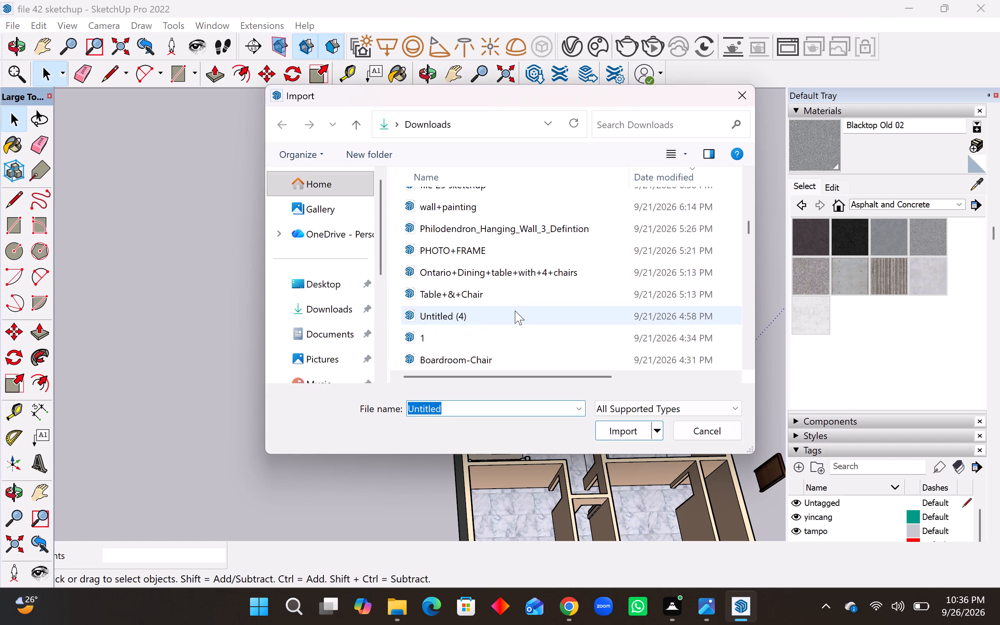
pyautogui.scroll(-2, 515, 311)
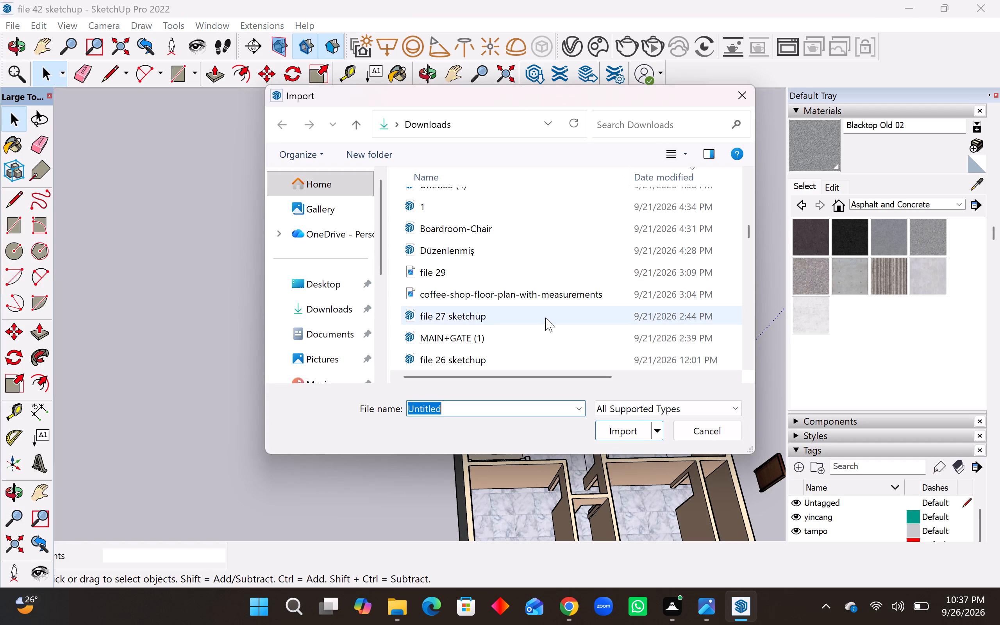
pyautogui.scroll(-7, 545, 313)
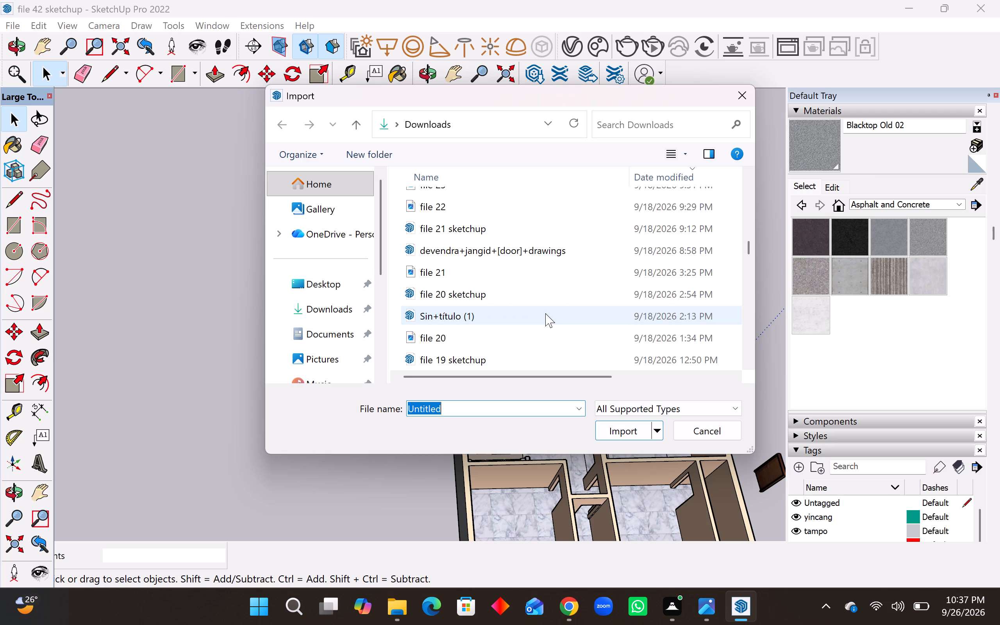
pyautogui.scroll(-7, 545, 312)
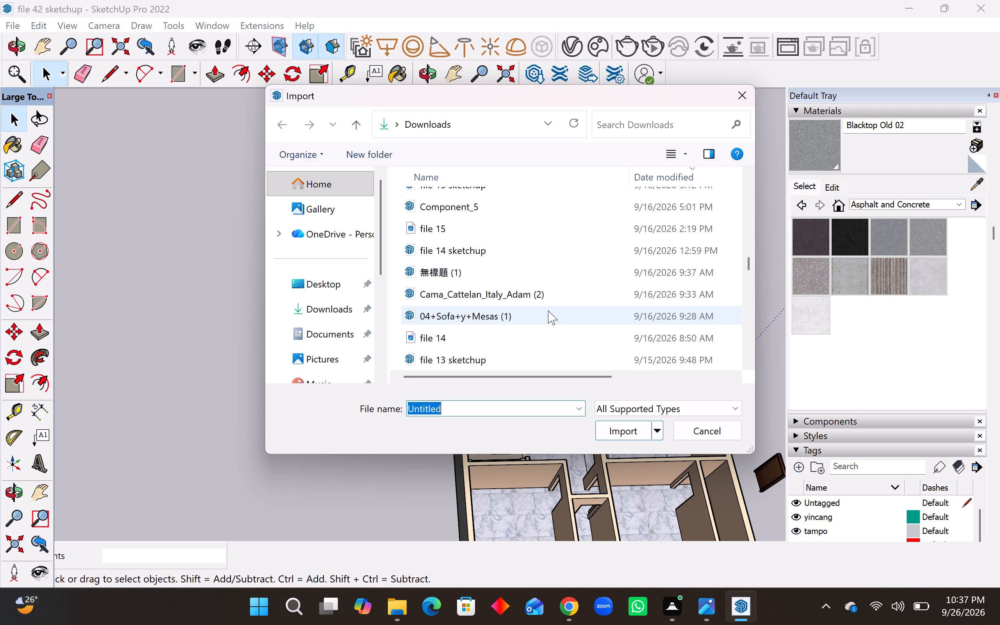
pyautogui.scroll(-6, 548, 311)
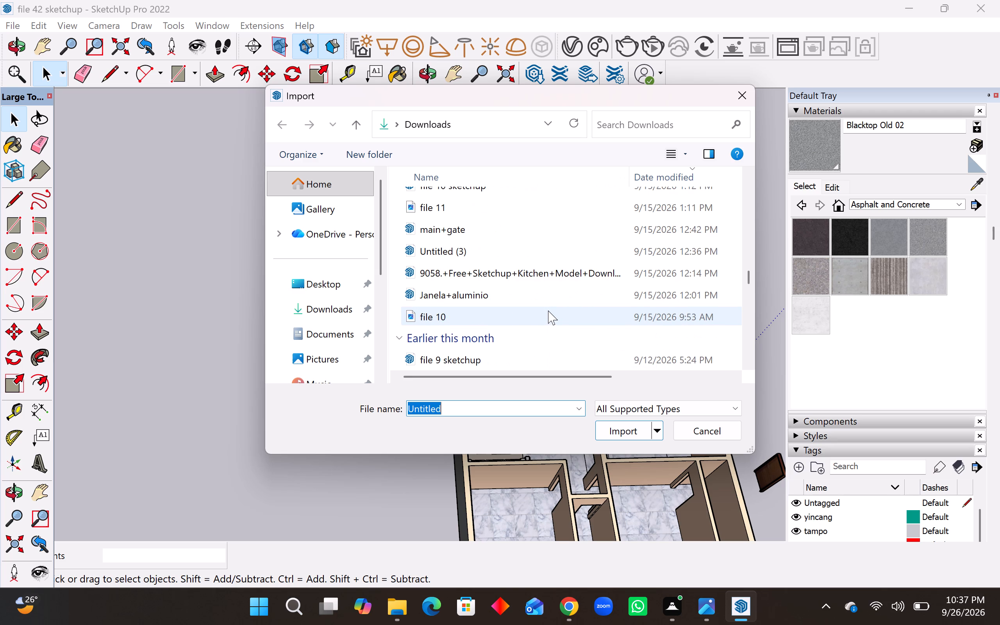
pyautogui.click(523, 299)
pyautogui.click(622, 427)
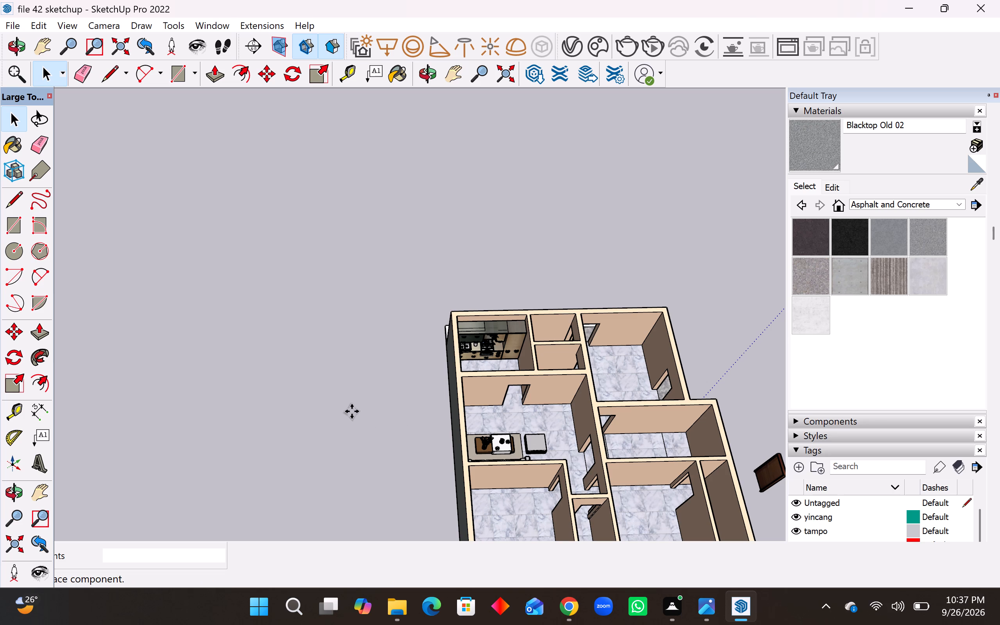
pyautogui.click(363, 415)
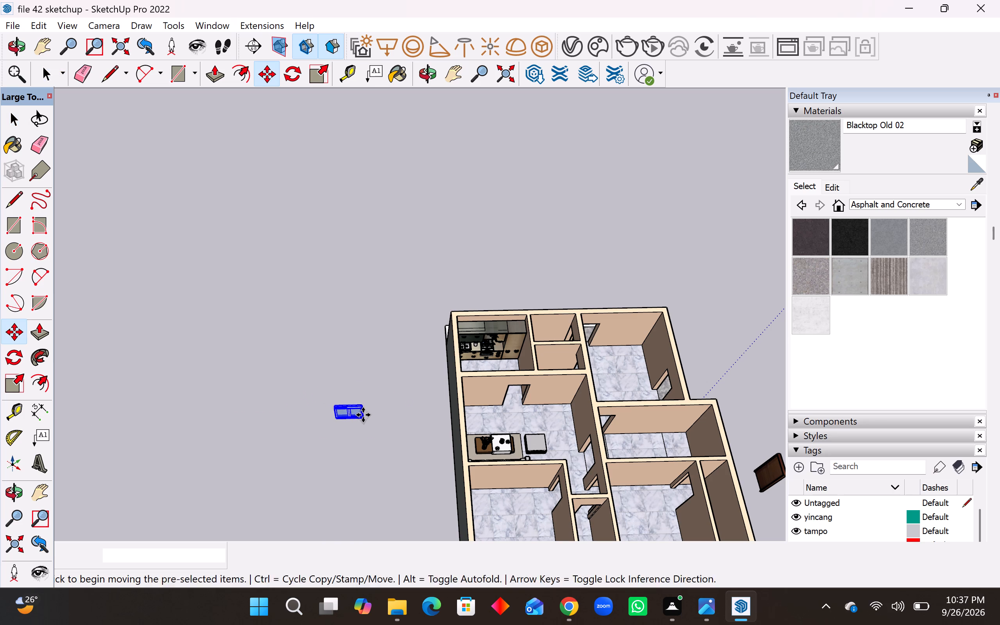
# Import the maindoor model from Downloads and place it on the open ground outside the house, near the imported window.
pyautogui.click(17, 28)
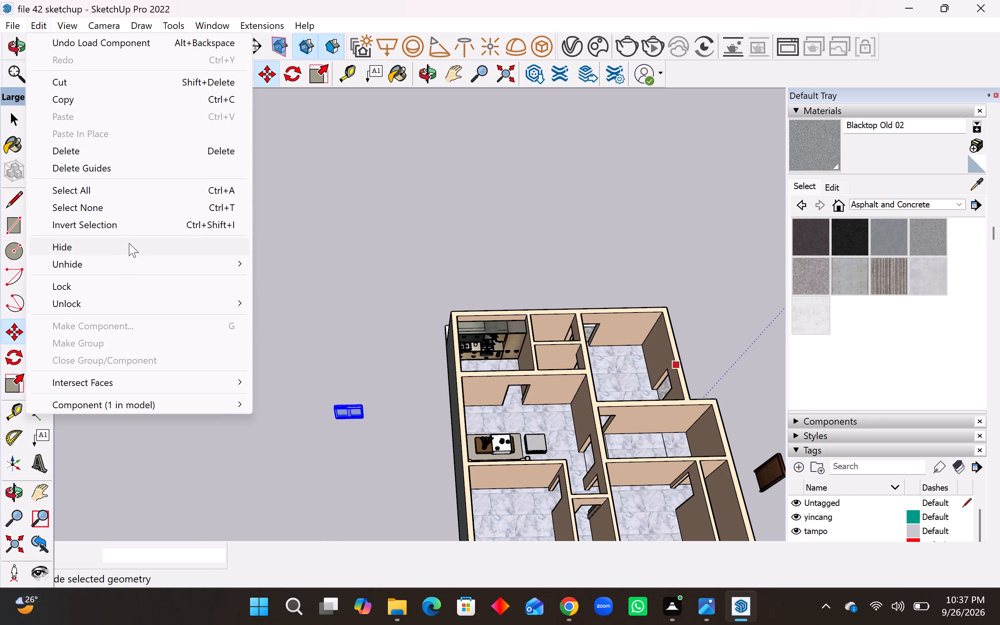
pyautogui.click(31, 290)
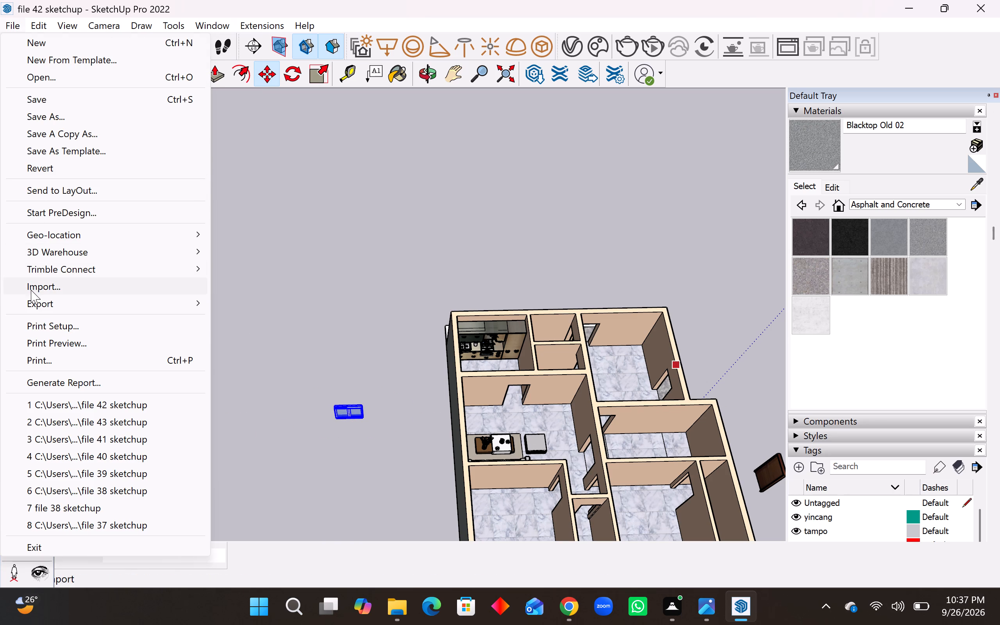
pyautogui.scroll(-4, 480, 275)
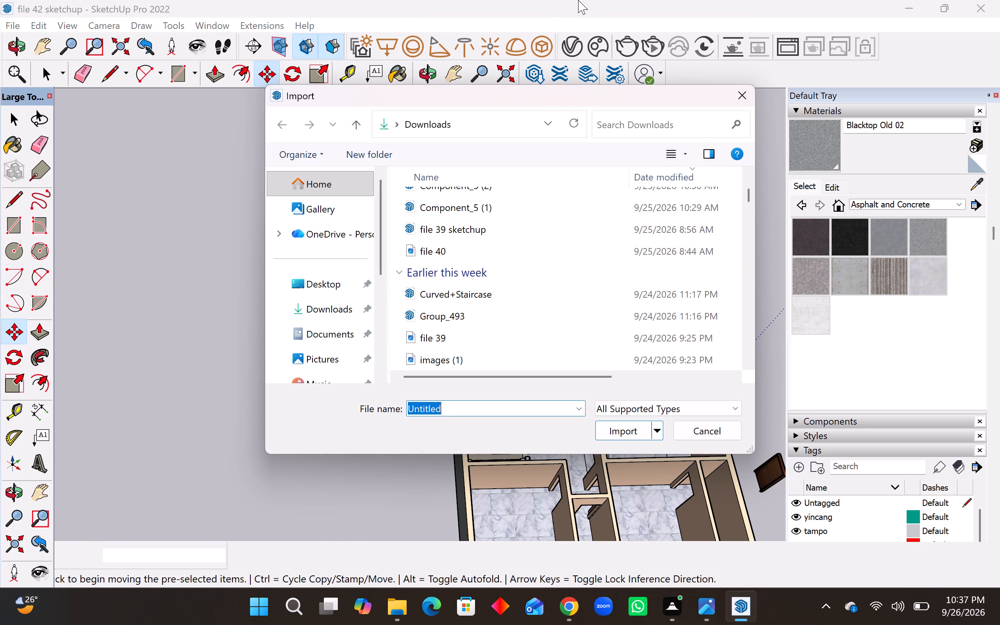
pyautogui.scroll(-4, 463, 297)
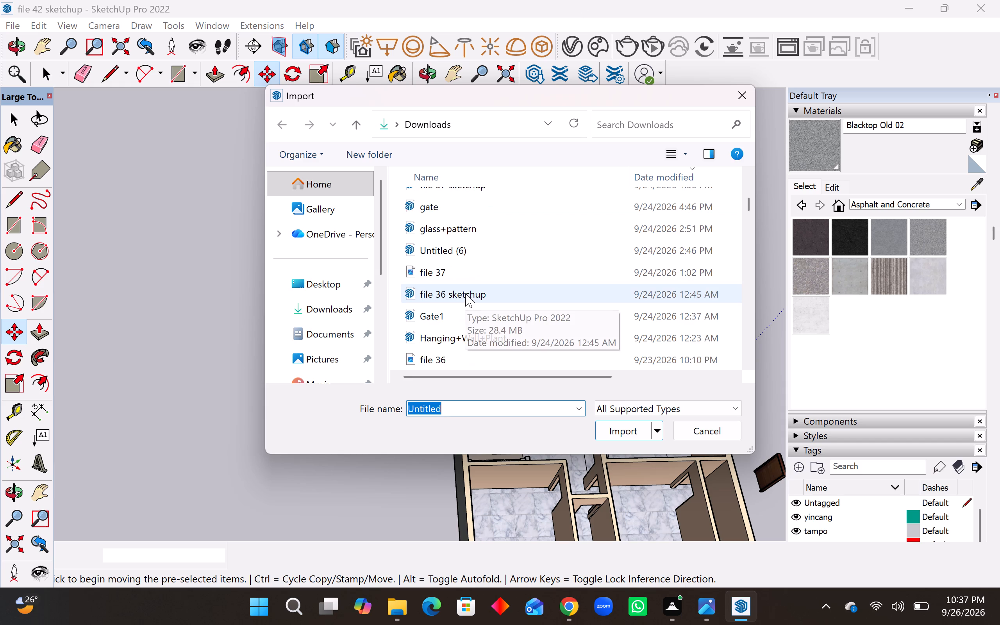
pyautogui.scroll(-2, 470, 289)
pyautogui.scroll(-4, 503, 270)
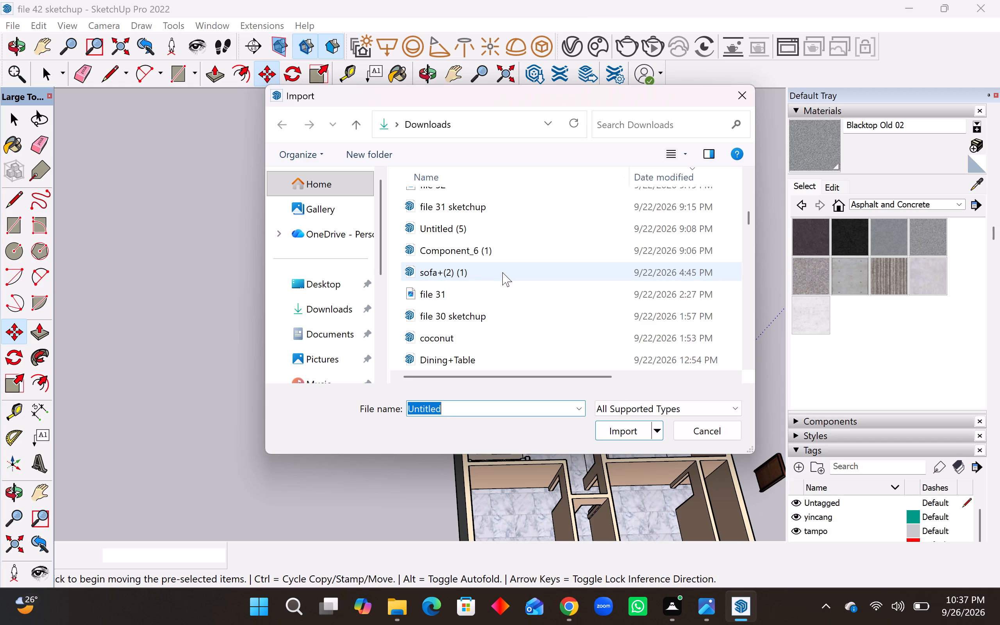
pyautogui.scroll(-4, 502, 272)
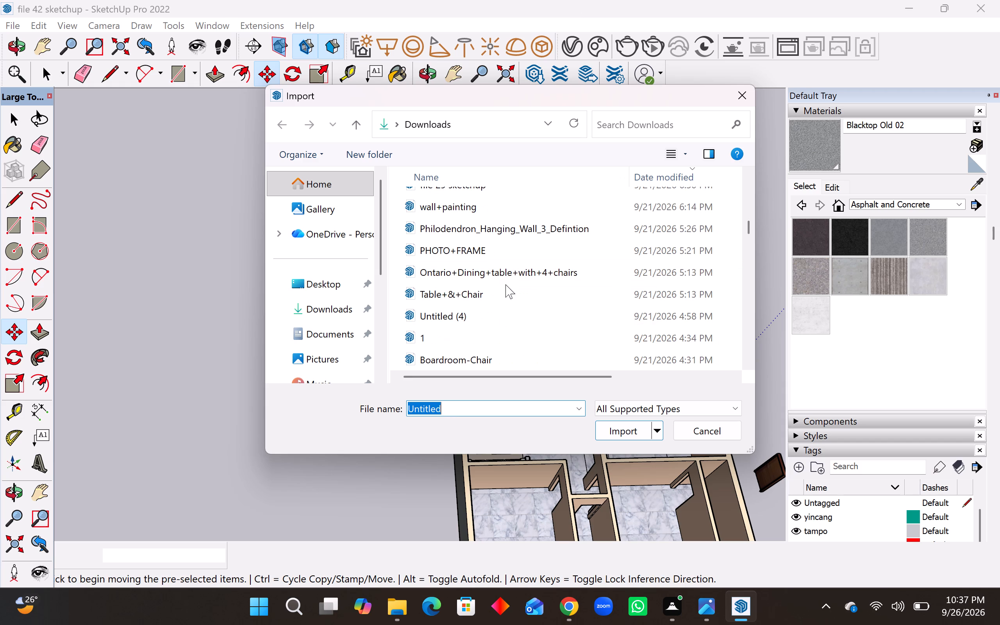
pyautogui.scroll(-4, 511, 309)
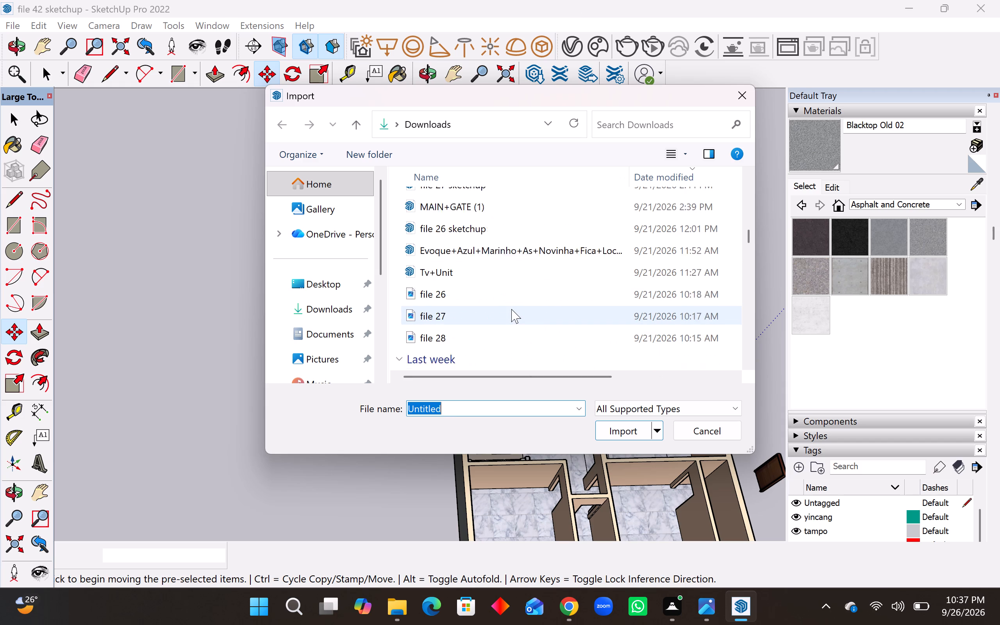
pyautogui.scroll(-1, 511, 309)
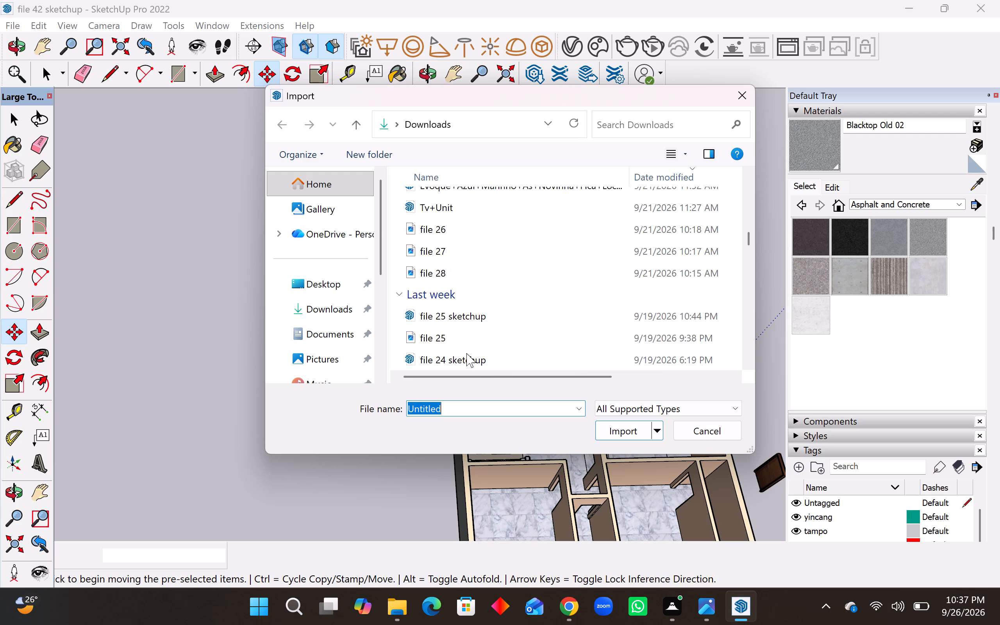
pyautogui.scroll(-1, 526, 295)
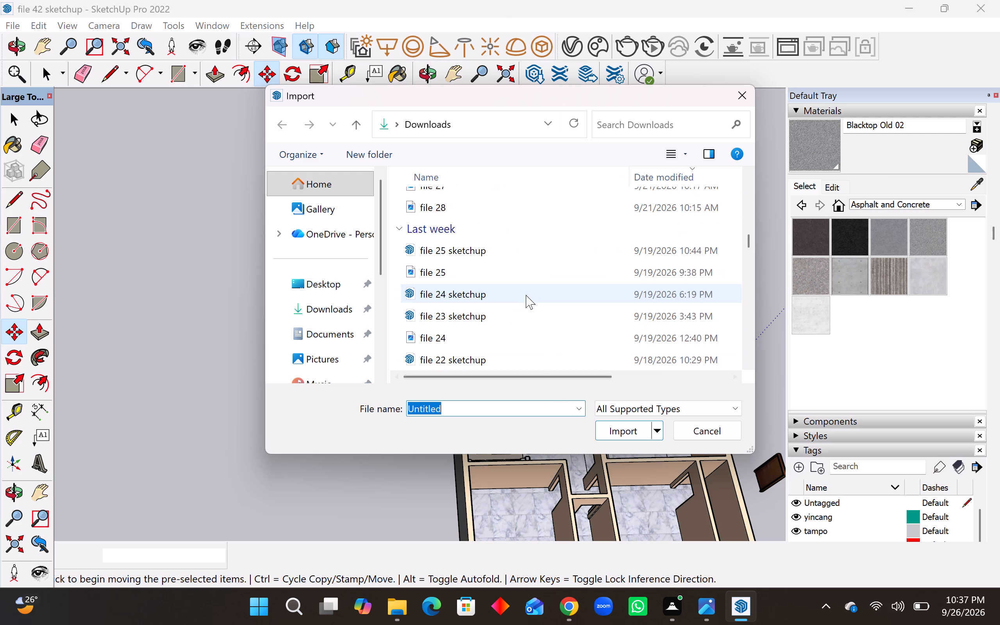
pyautogui.scroll(-5, 526, 295)
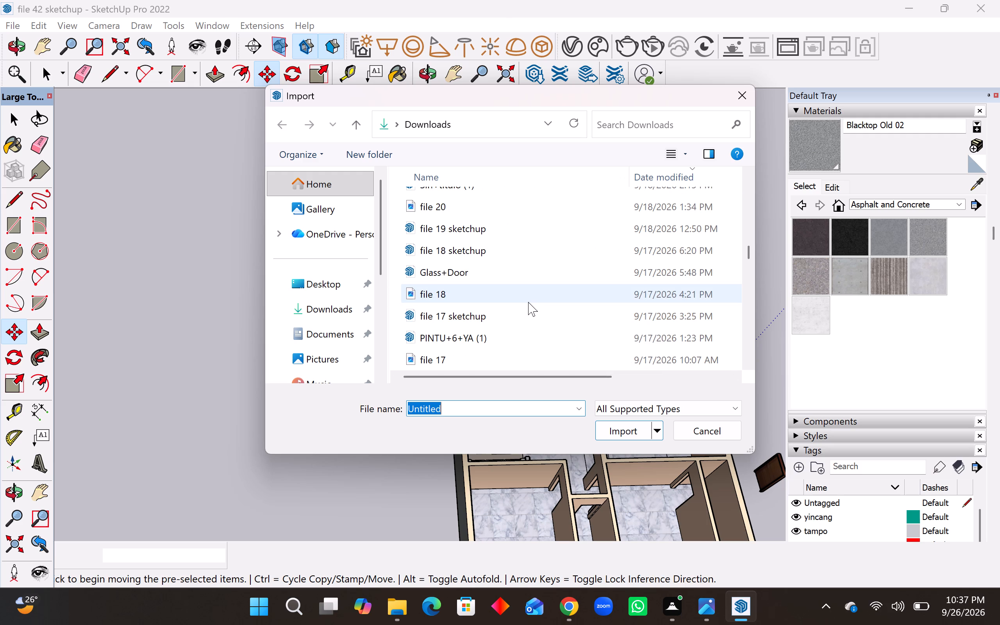
pyautogui.scroll(1, 528, 298)
pyautogui.scroll(-3, 528, 298)
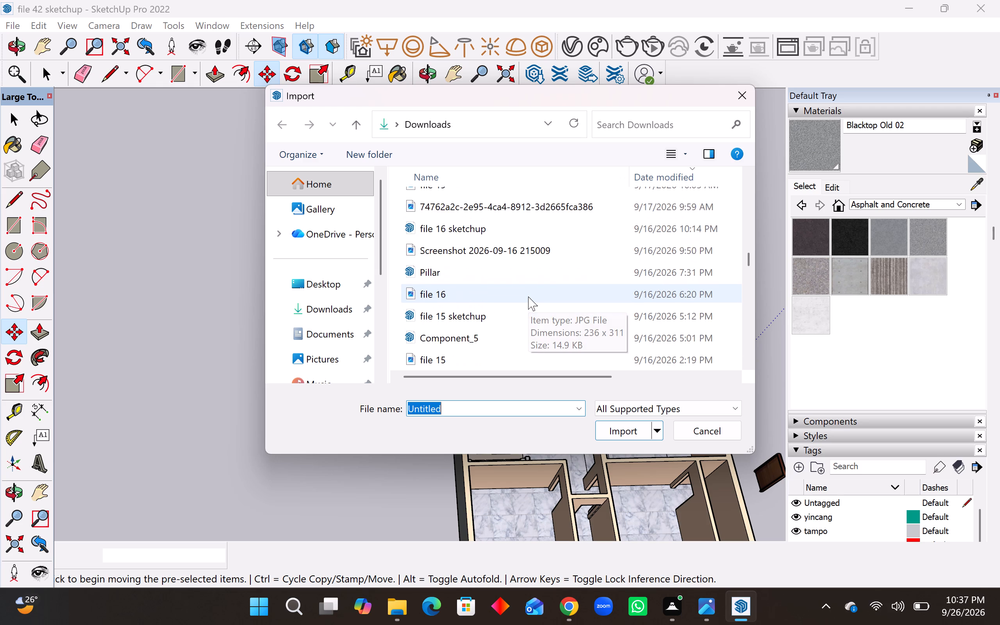
pyautogui.scroll(-4, 528, 296)
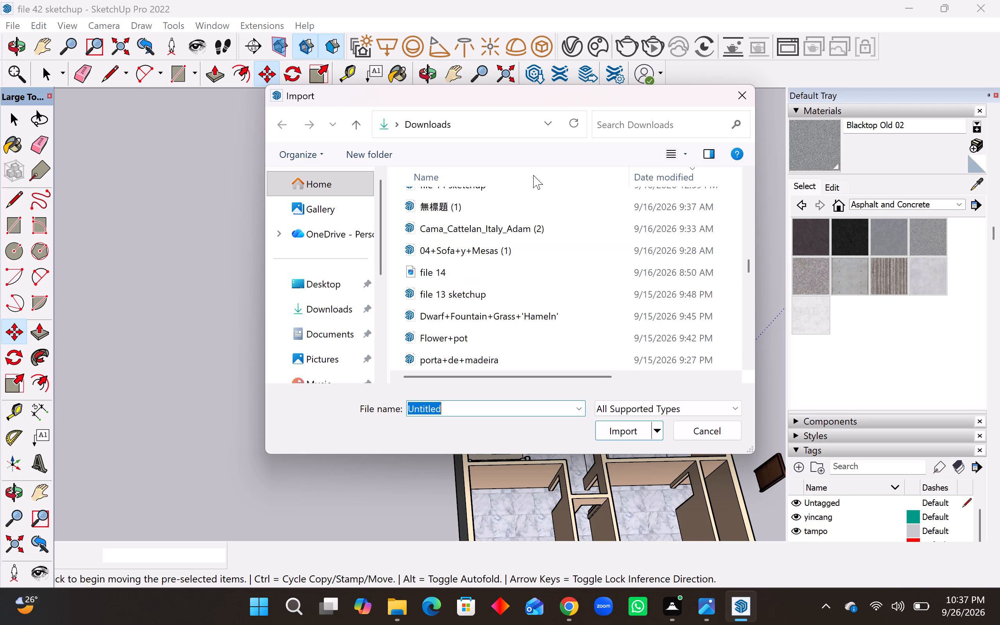
pyautogui.scroll(-2, 546, 282)
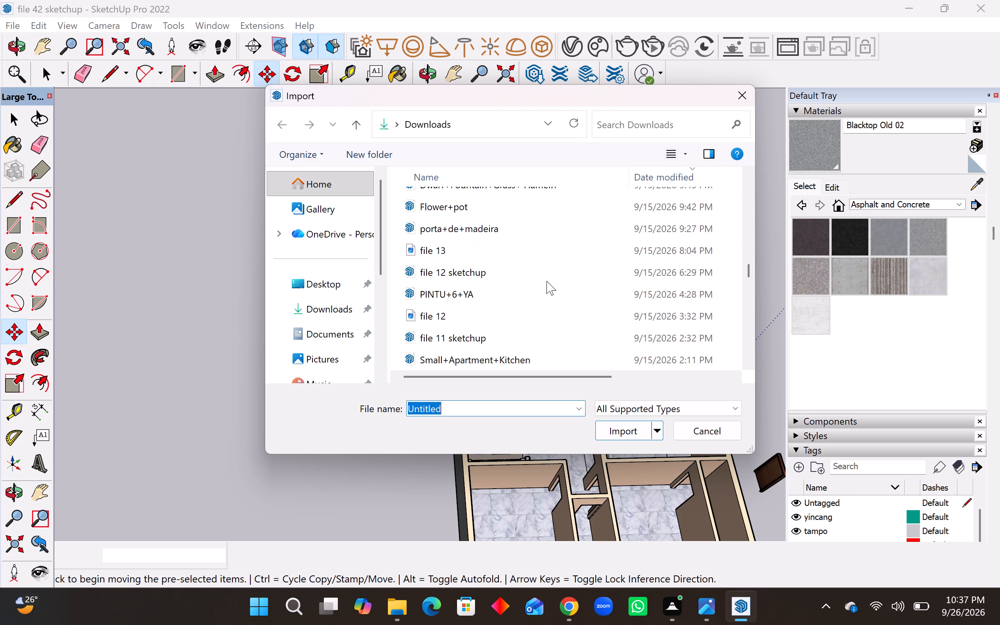
pyautogui.scroll(-1, 546, 280)
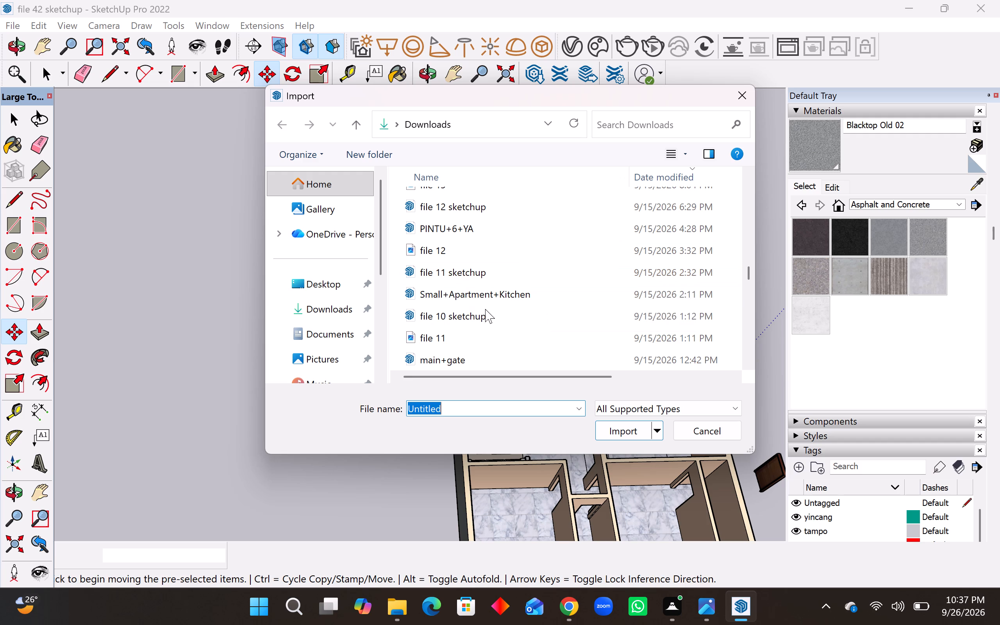
pyautogui.scroll(-4, 485, 309)
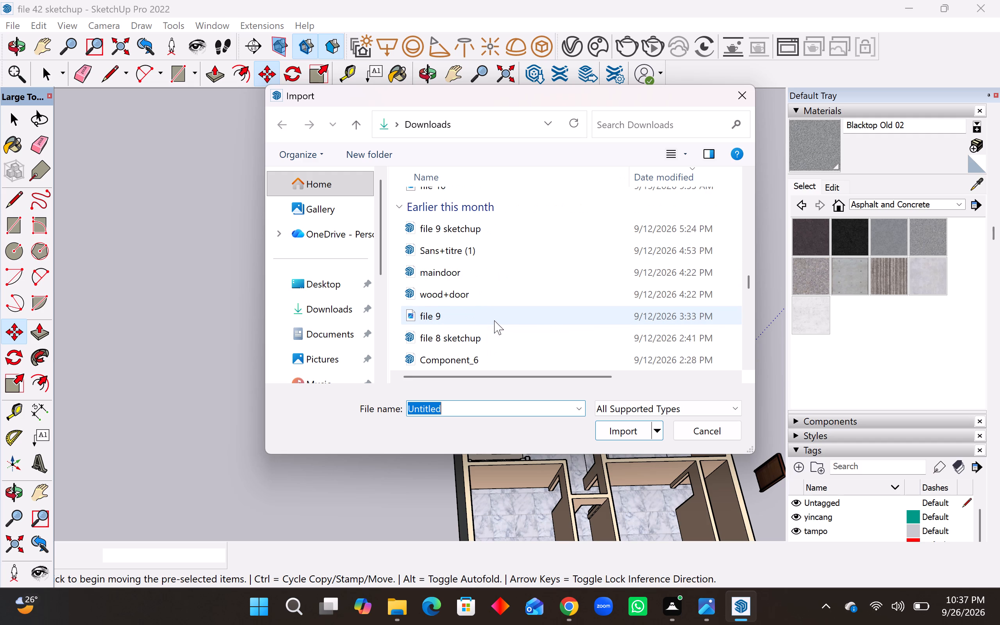
pyautogui.click(475, 280)
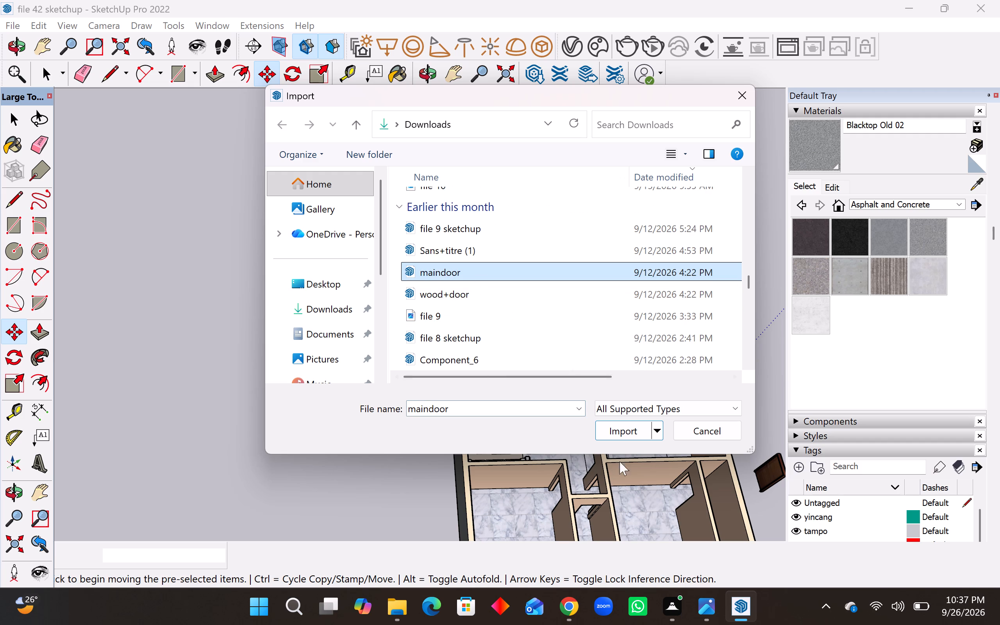
pyautogui.click(626, 434)
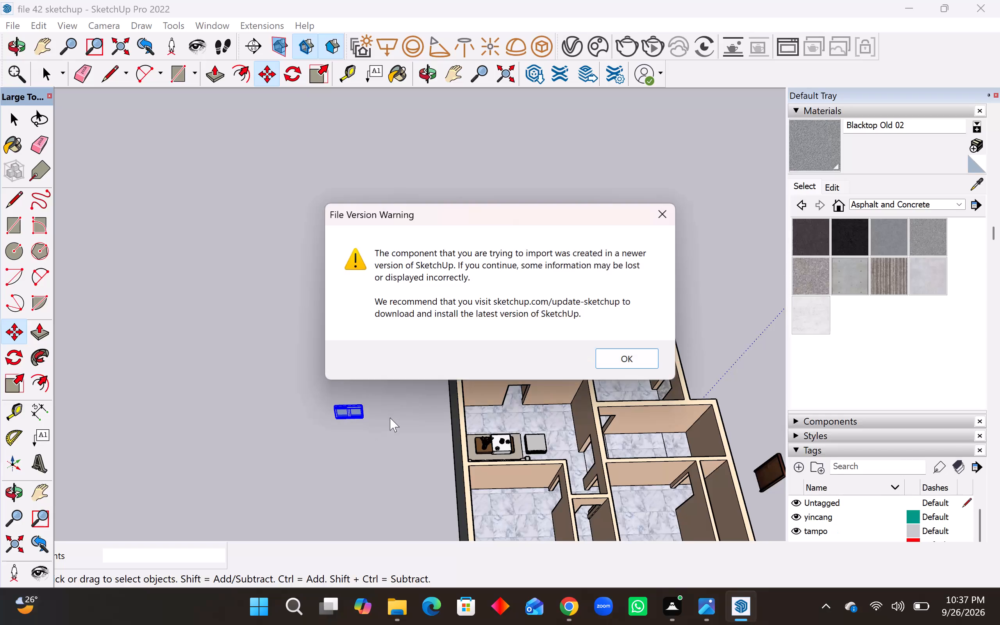
pyautogui.click(660, 207)
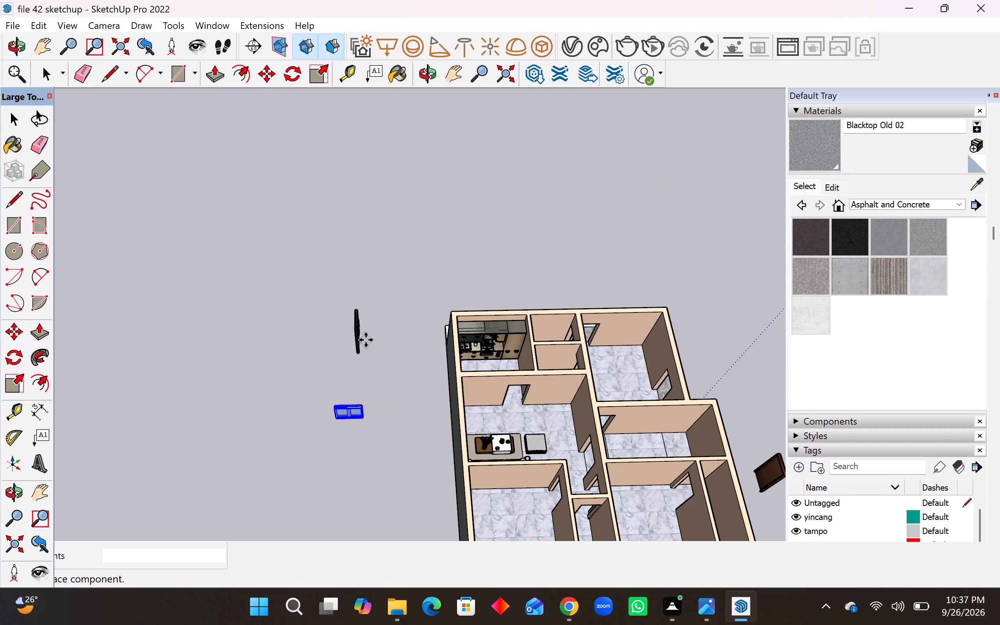
pyautogui.click(368, 343)
pyautogui.moveTo(423, 347); pyautogui.dragTo(619, 266, button='middle')
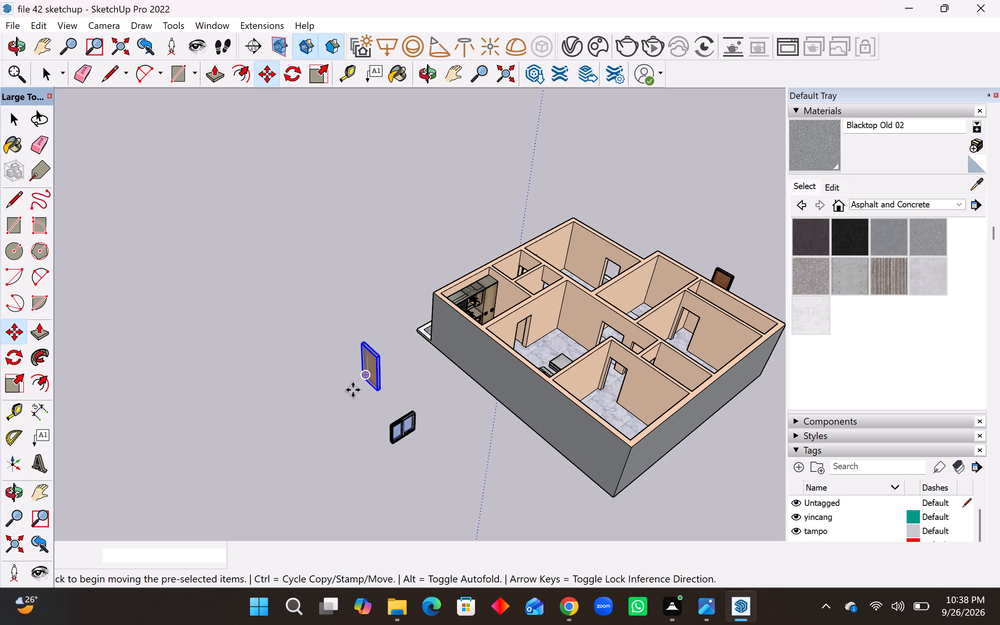
pyautogui.scroll(3, 376, 390)
pyautogui.scroll(-5, 359, 366)
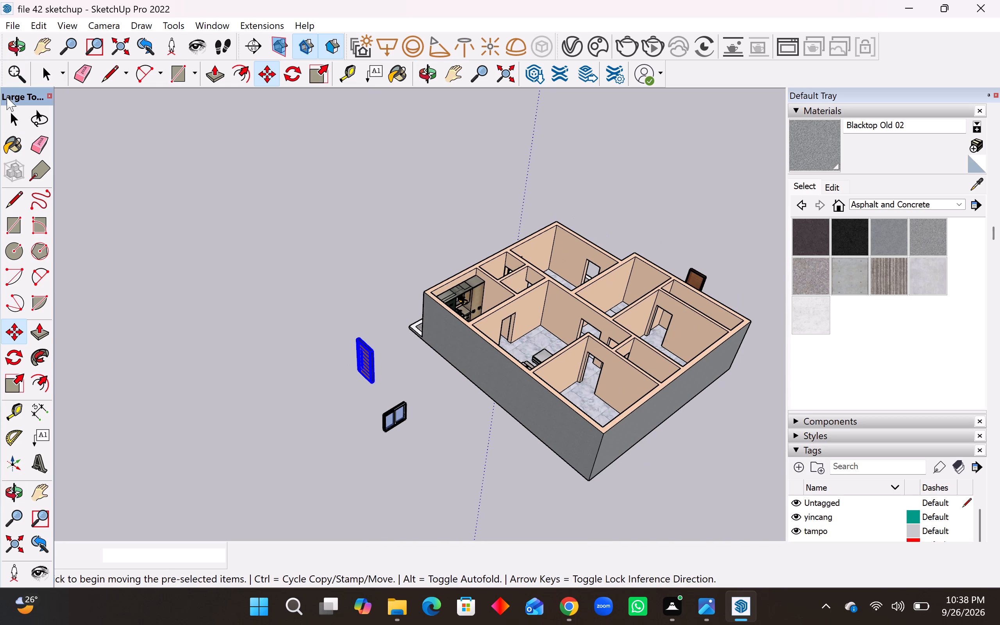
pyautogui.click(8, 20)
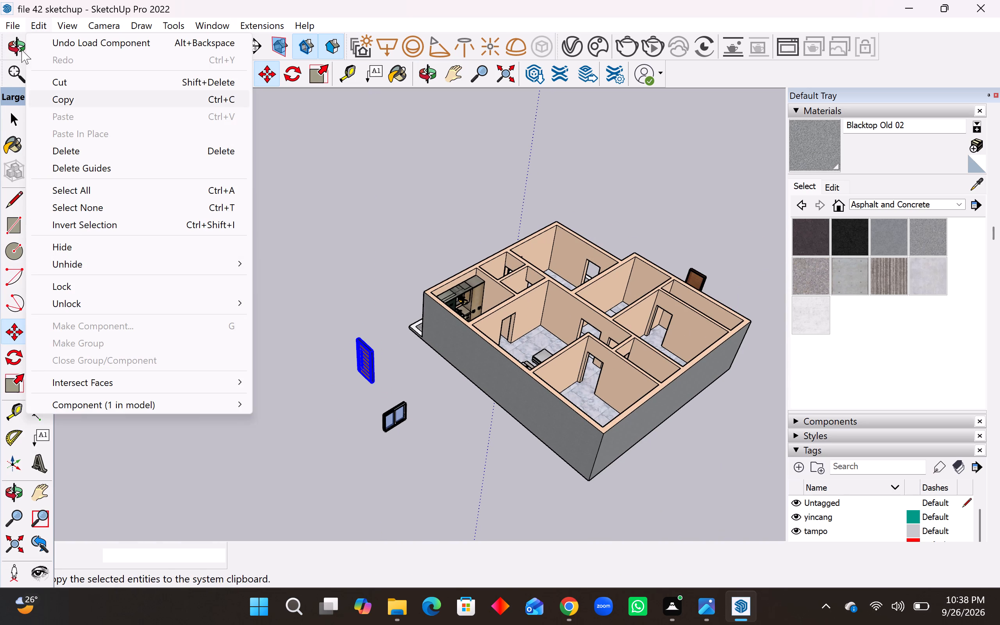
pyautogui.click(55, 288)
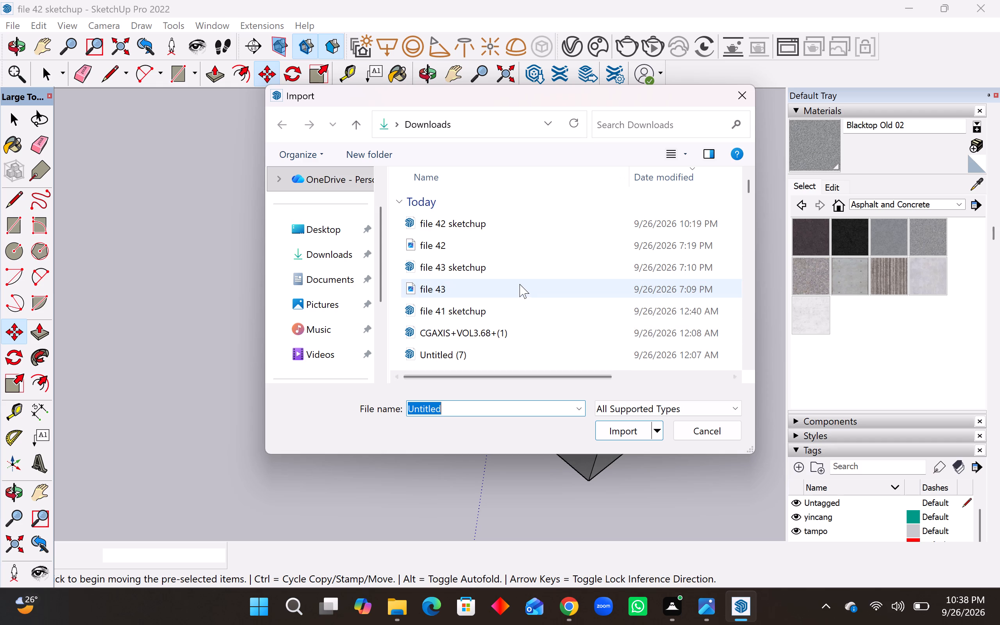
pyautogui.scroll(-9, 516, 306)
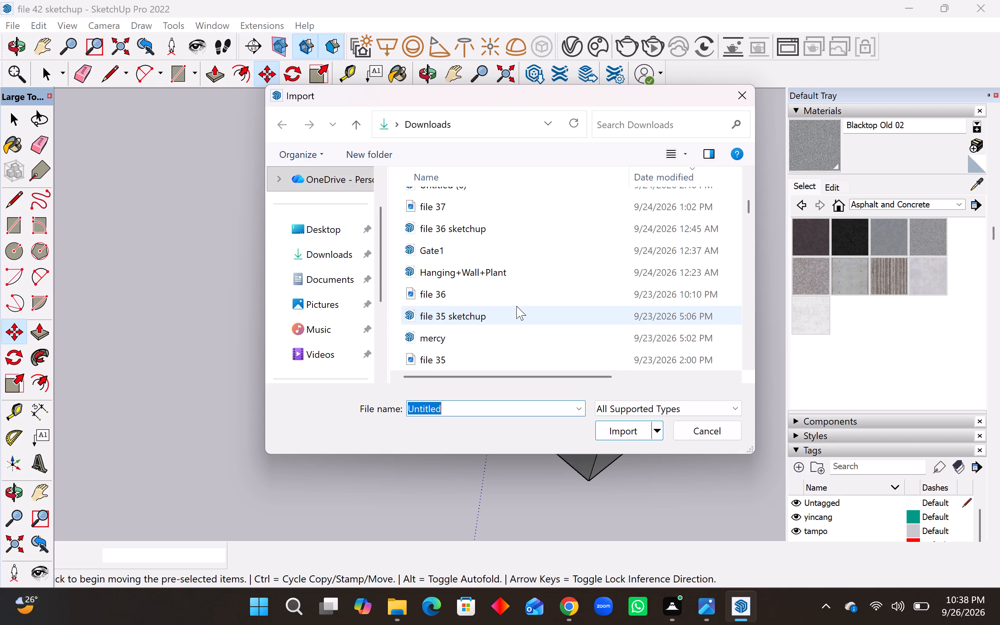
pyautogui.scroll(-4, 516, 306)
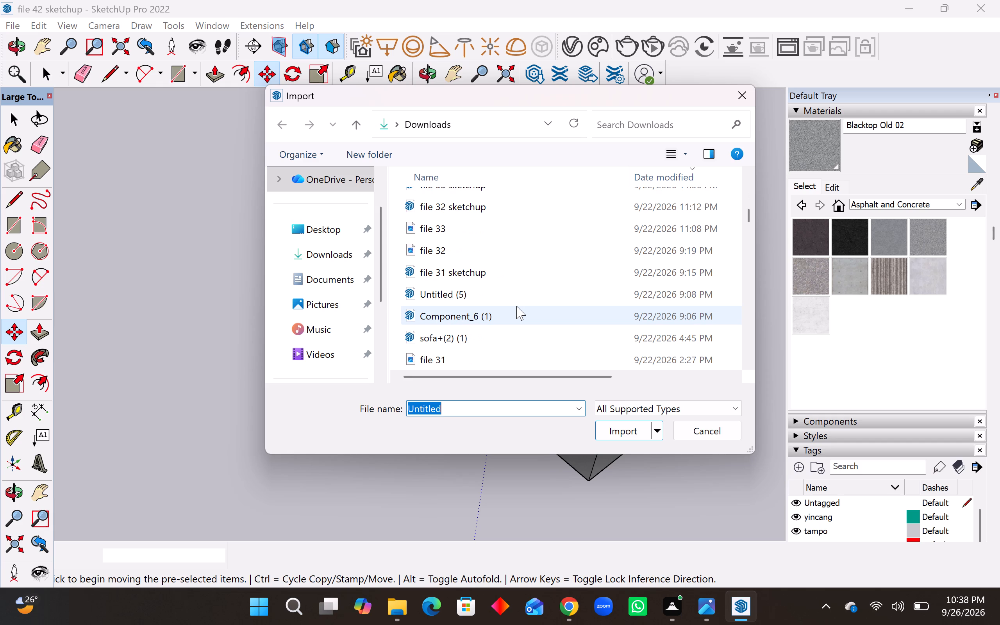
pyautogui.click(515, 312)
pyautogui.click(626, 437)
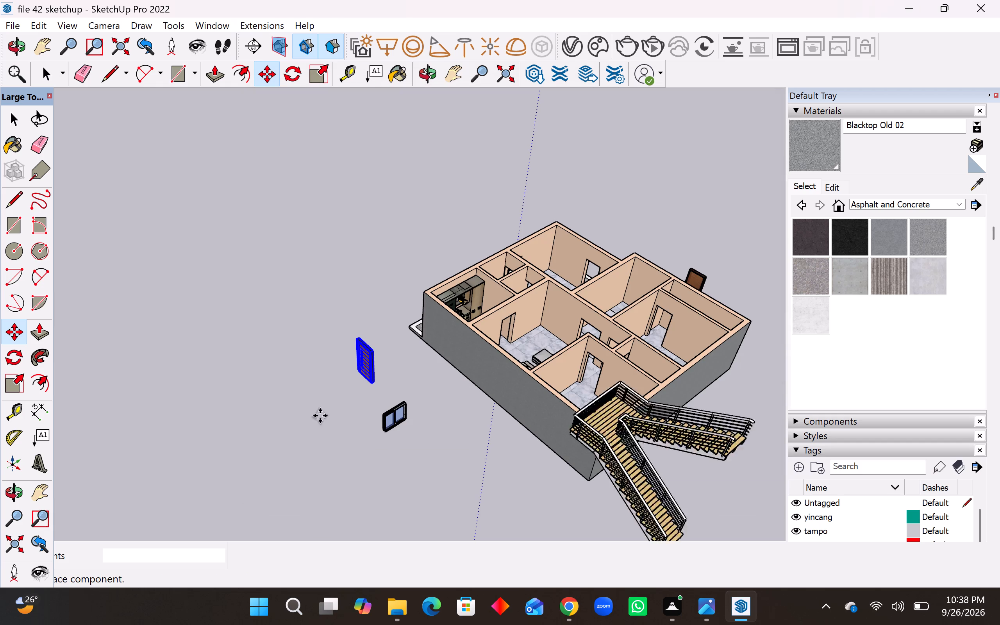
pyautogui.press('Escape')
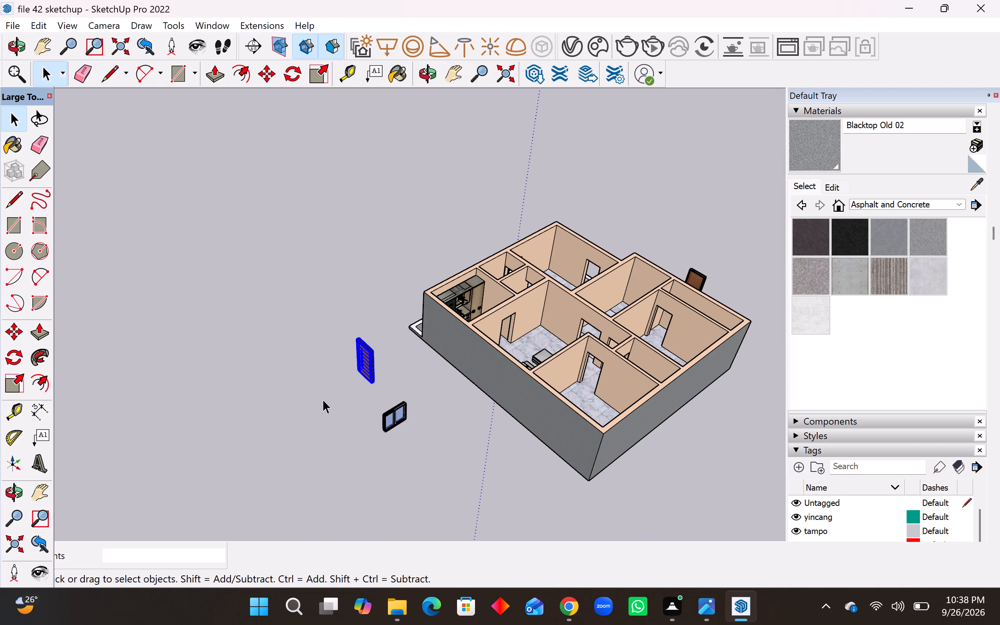
# Start another import and look through the model files in Downloads for the next component to bring in.
pyautogui.click(7, 27)
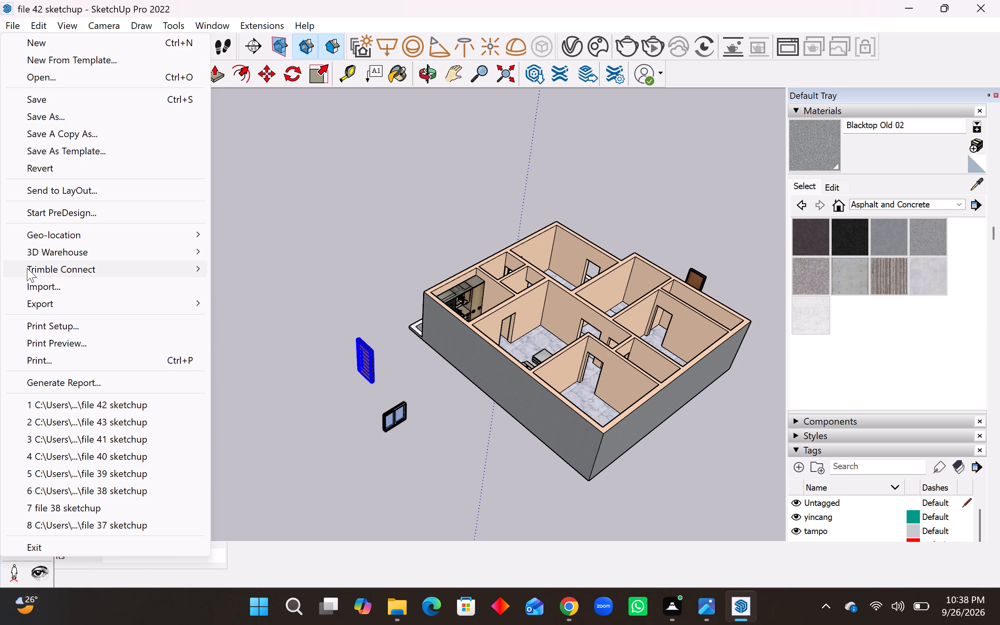
pyautogui.click(27, 284)
pyautogui.scroll(-8, 543, 253)
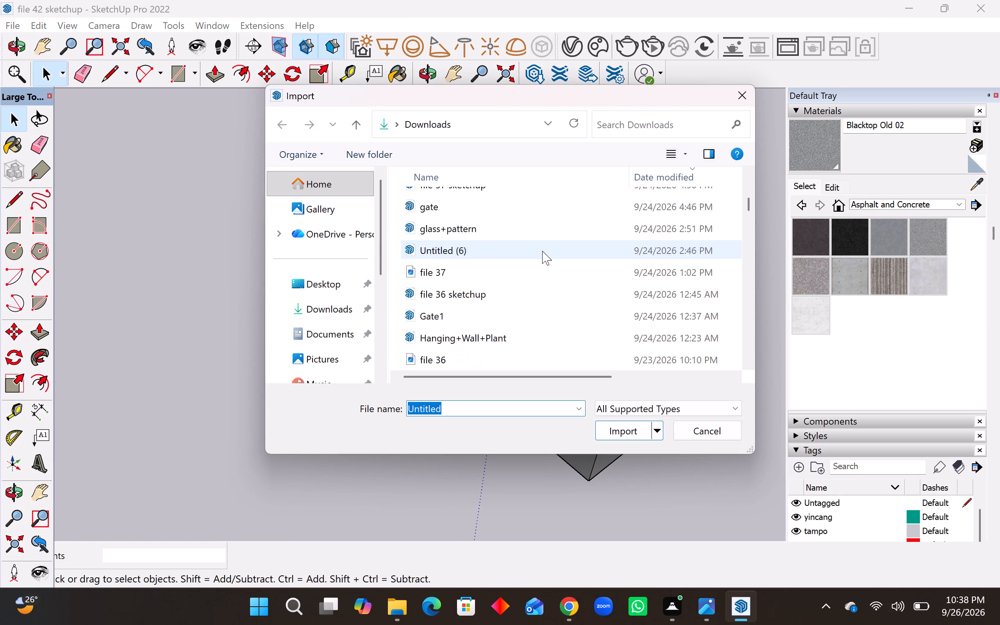
pyautogui.scroll(-10, 542, 251)
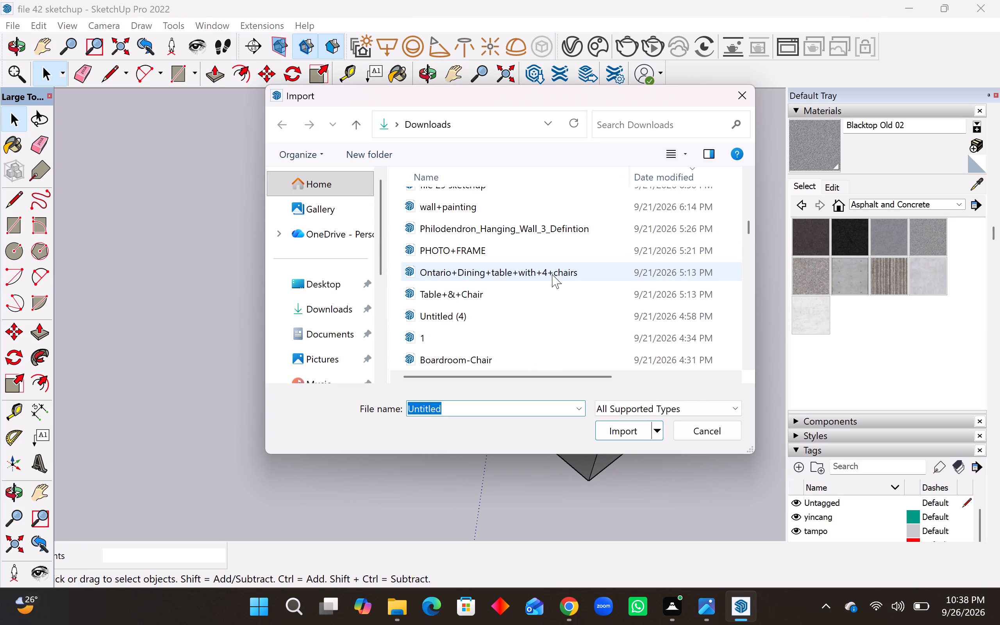
pyautogui.scroll(-2, 552, 274)
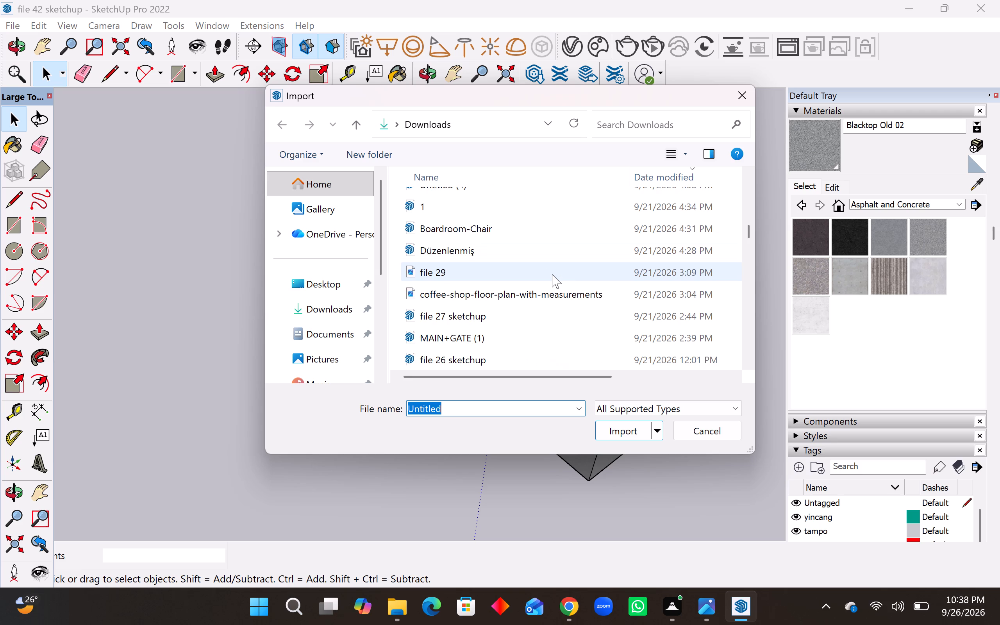
pyautogui.scroll(-2, 552, 274)
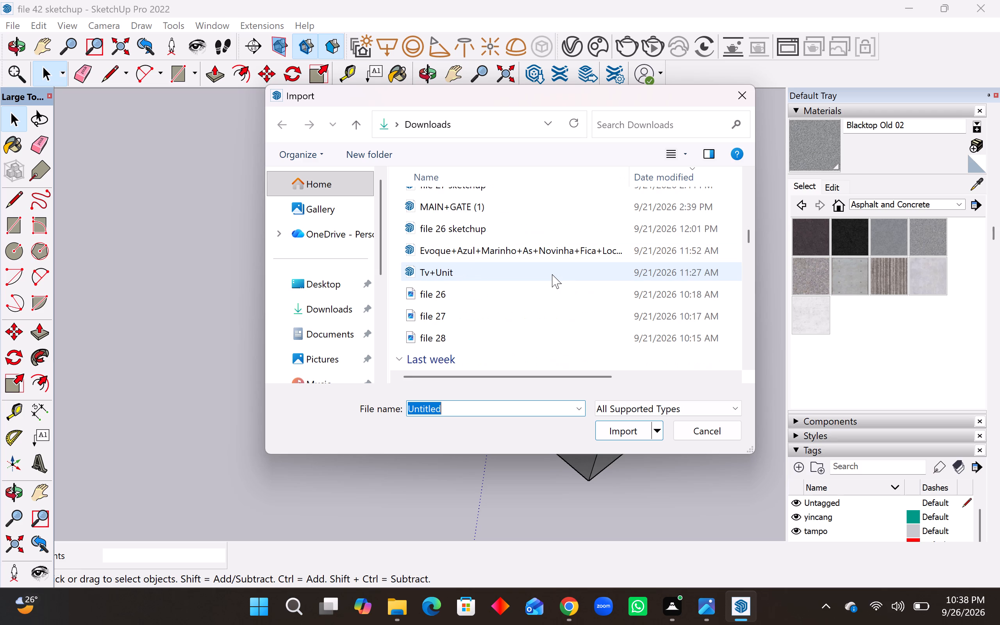
pyautogui.scroll(-3, 552, 274)
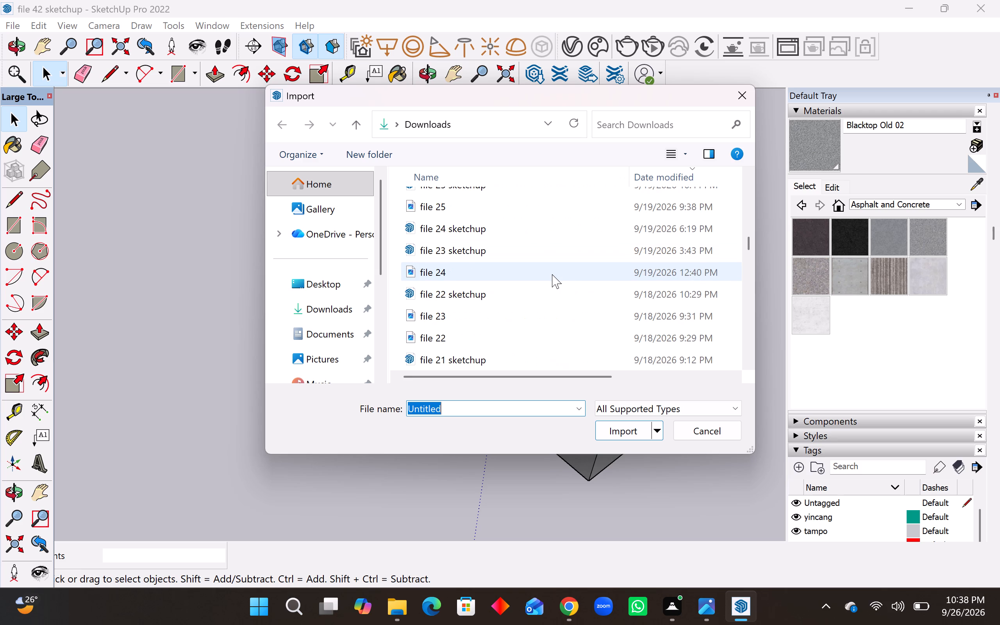
pyautogui.scroll(-7, 552, 274)
pyautogui.scroll(1, 552, 274)
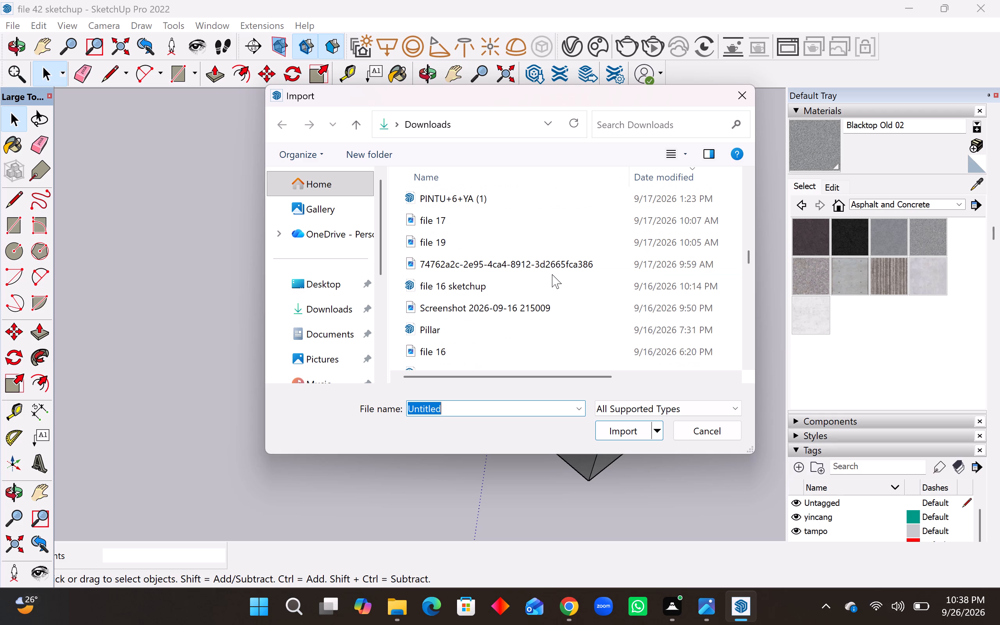
pyautogui.scroll(-4, 552, 274)
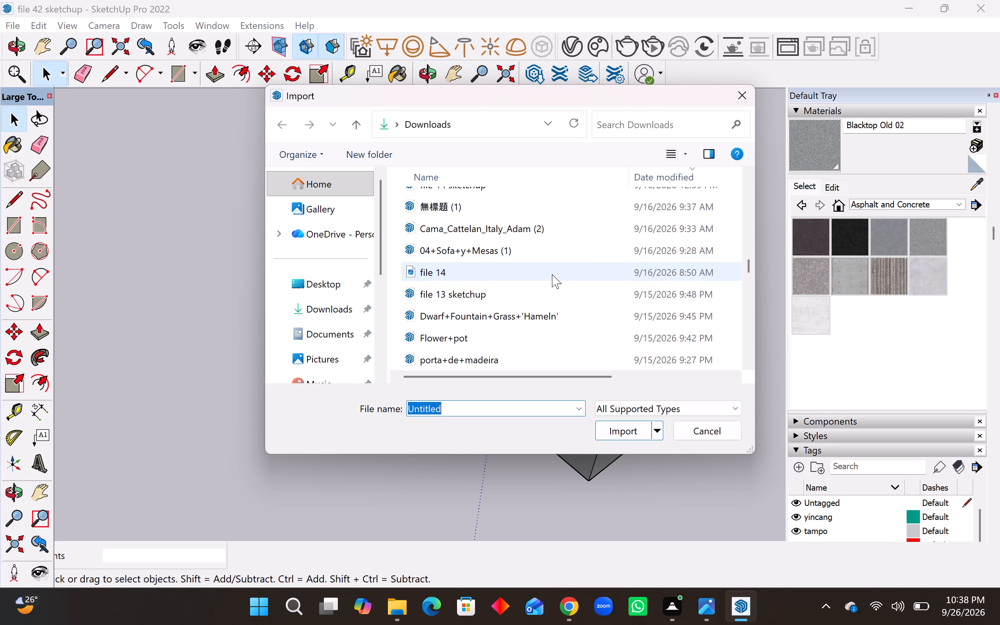
pyautogui.scroll(-2, 552, 274)
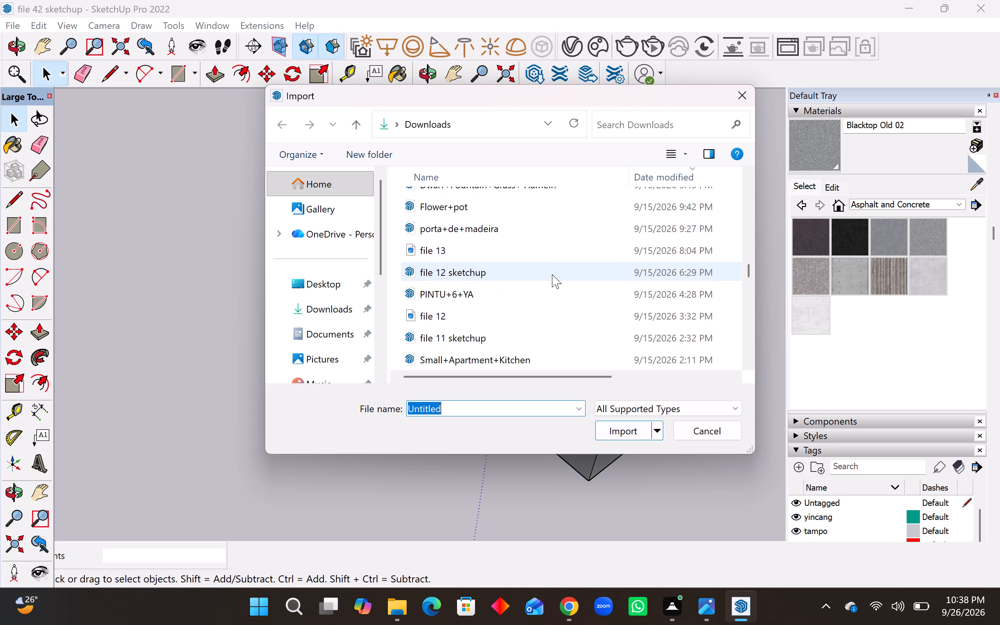
pyautogui.scroll(-2, 552, 274)
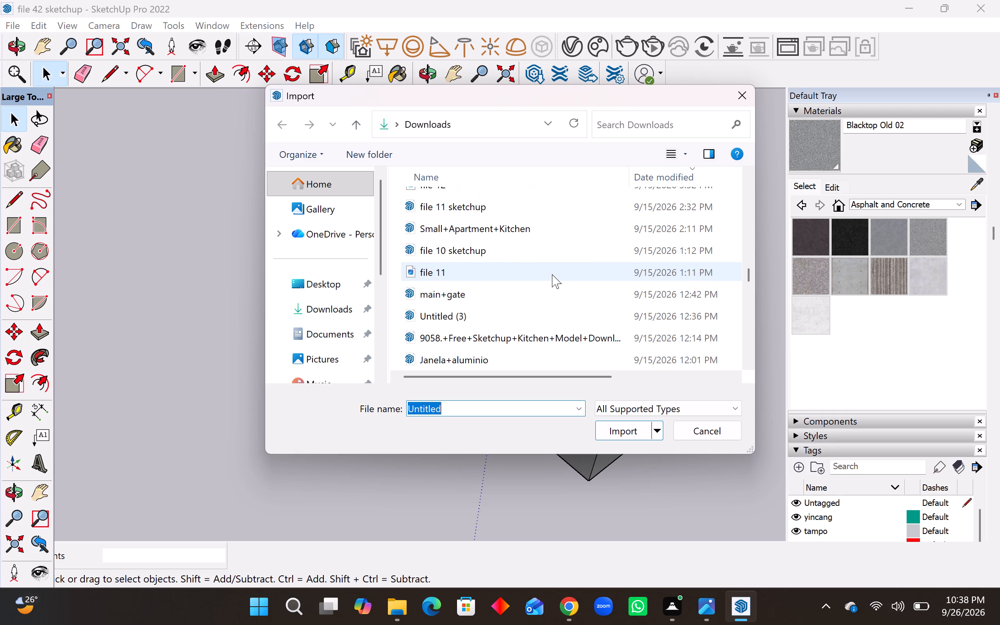
pyautogui.scroll(-2, 552, 274)
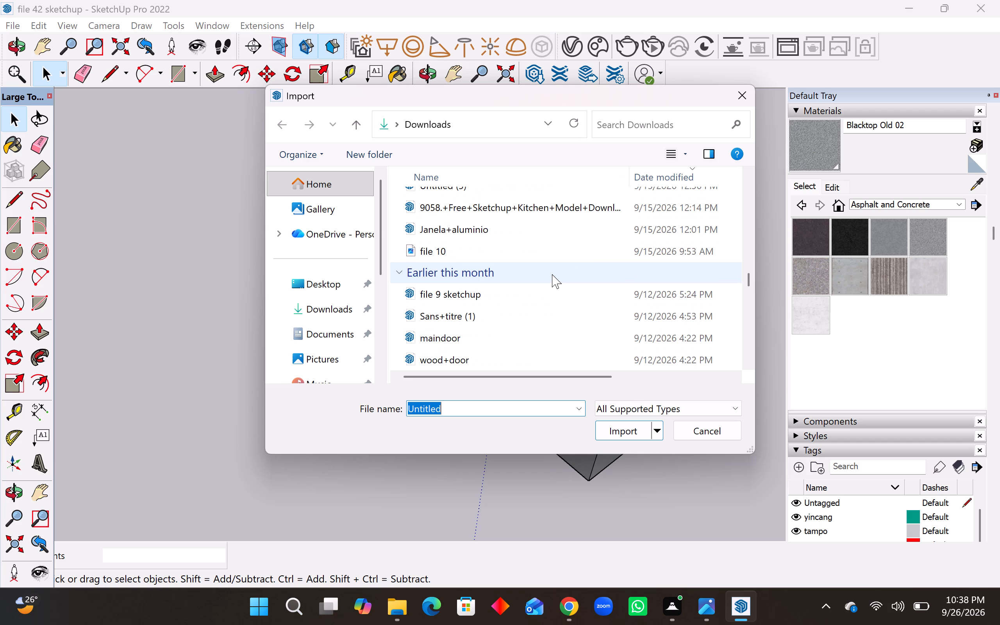
pyautogui.scroll(-3, 552, 274)
pyautogui.scroll(1, 552, 274)
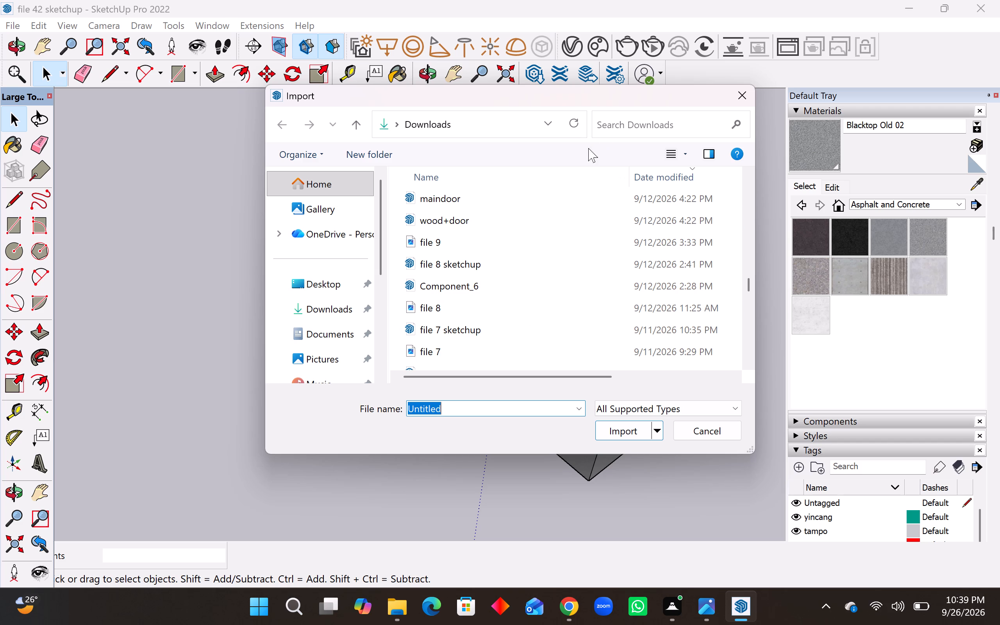
pyautogui.scroll(-10, 497, 328)
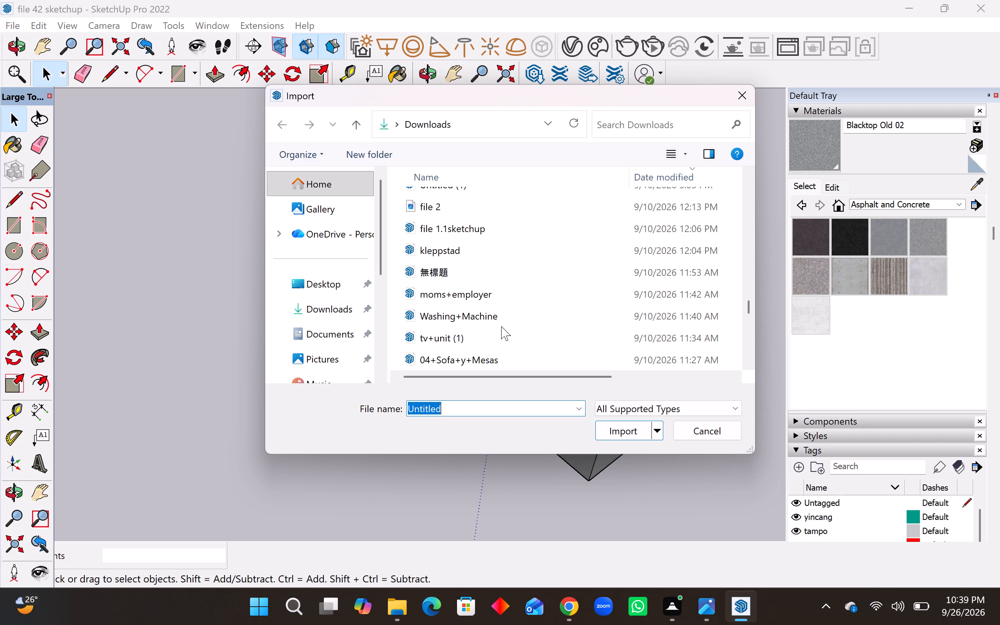
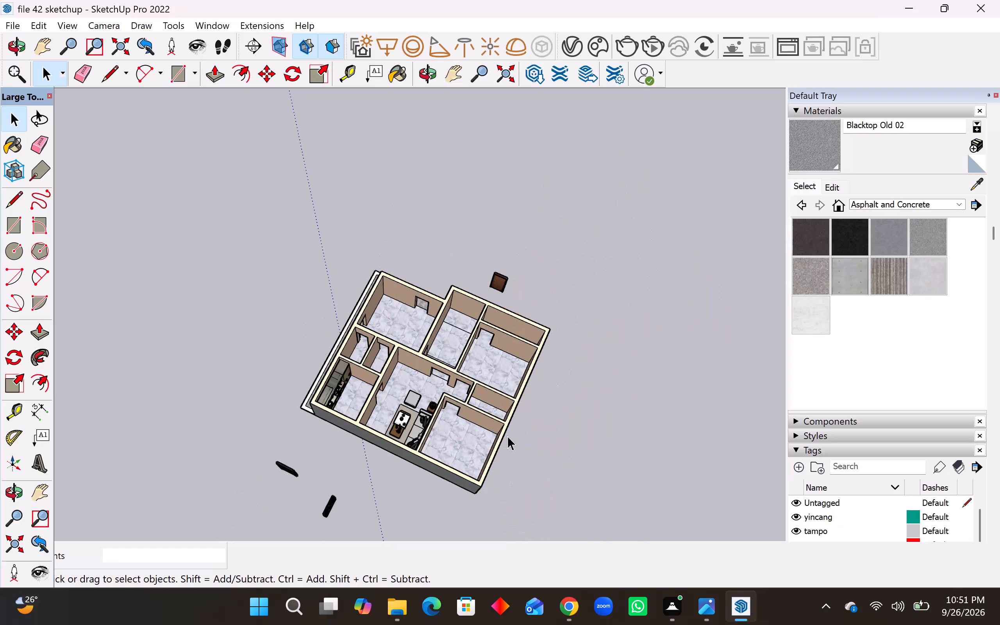
# Examine the kitchen, the two small rooms beside it, and the overall house layout for where the door fits.
pyautogui.moveTo(509, 437); pyautogui.dragTo(577, 340, button='middle')
pyautogui.scroll(5, 419, 437)
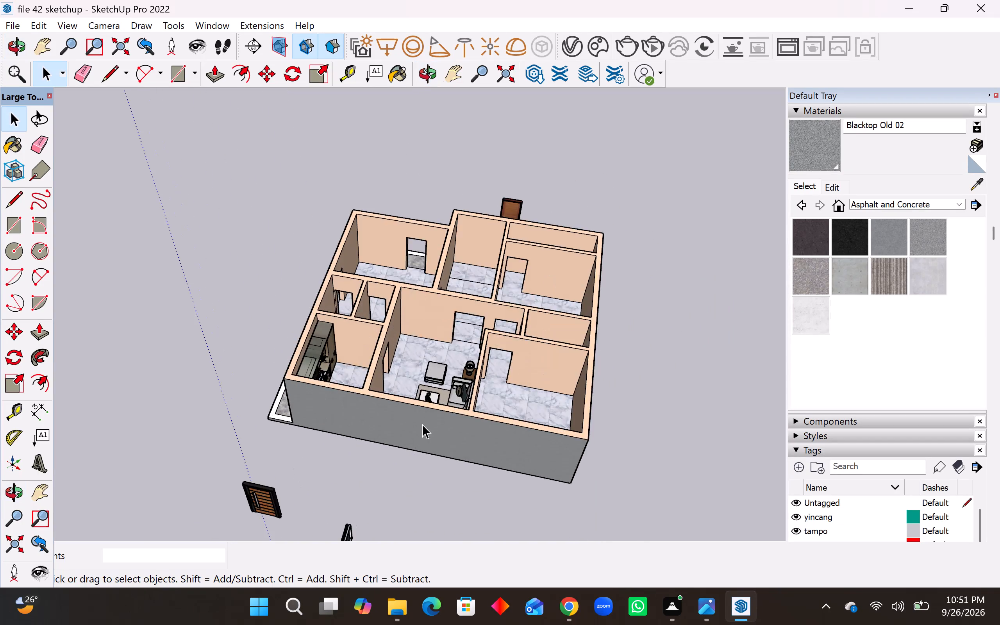
pyautogui.scroll(5, 422, 424)
pyautogui.moveTo(442, 419); pyautogui.dragTo(452, 385, button='middle')
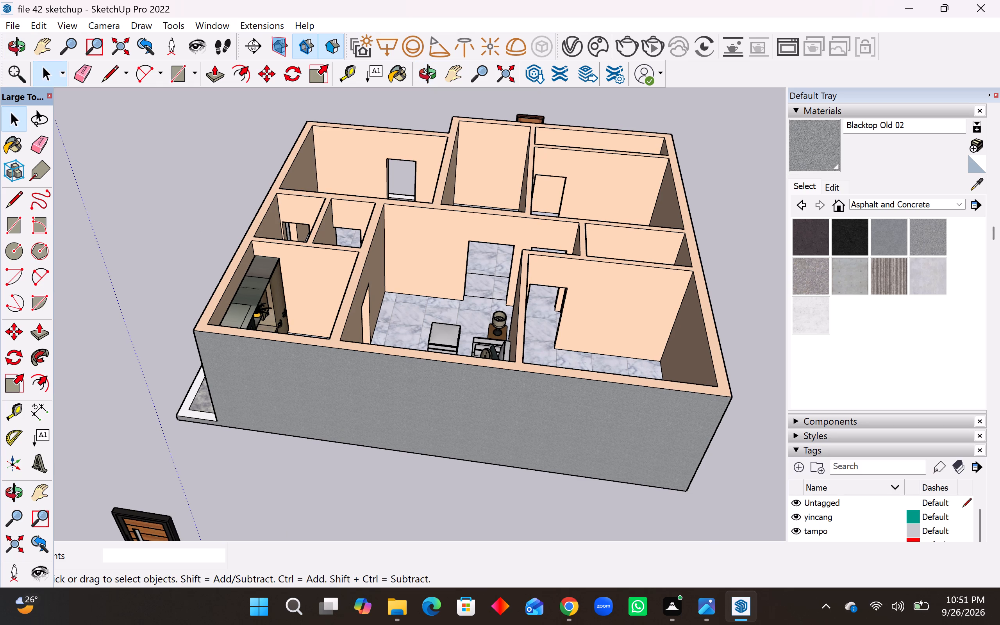
pyautogui.moveTo(279, 356); pyautogui.dragTo(292, 475, button='middle')
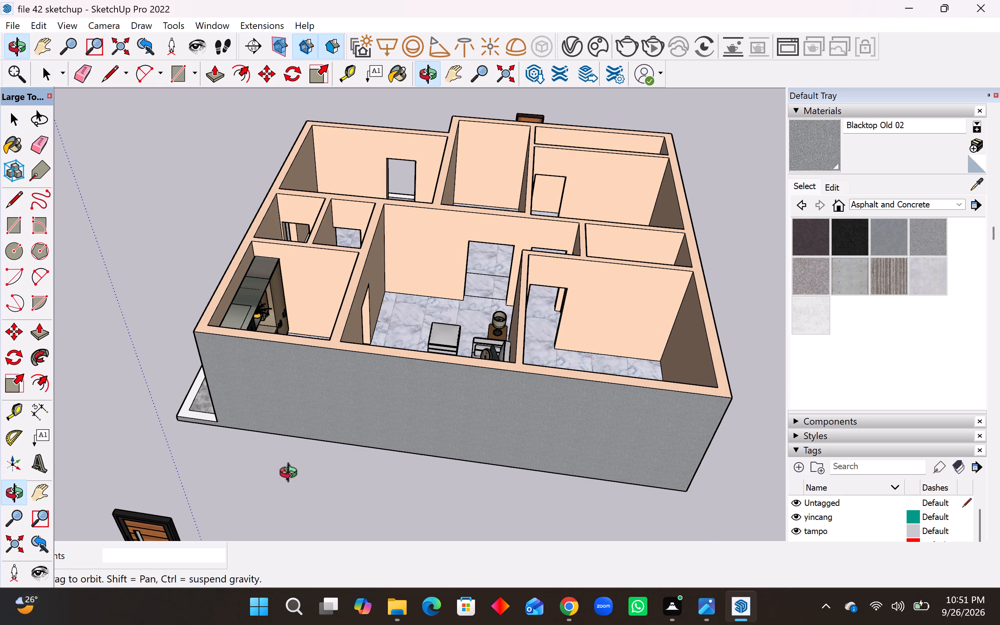
pyautogui.moveTo(292, 475); pyautogui.dragTo(302, 607, button='middle')
pyautogui.scroll(9, 317, 359)
pyautogui.moveTo(316, 354); pyautogui.dragTo(321, 241, button='middle')
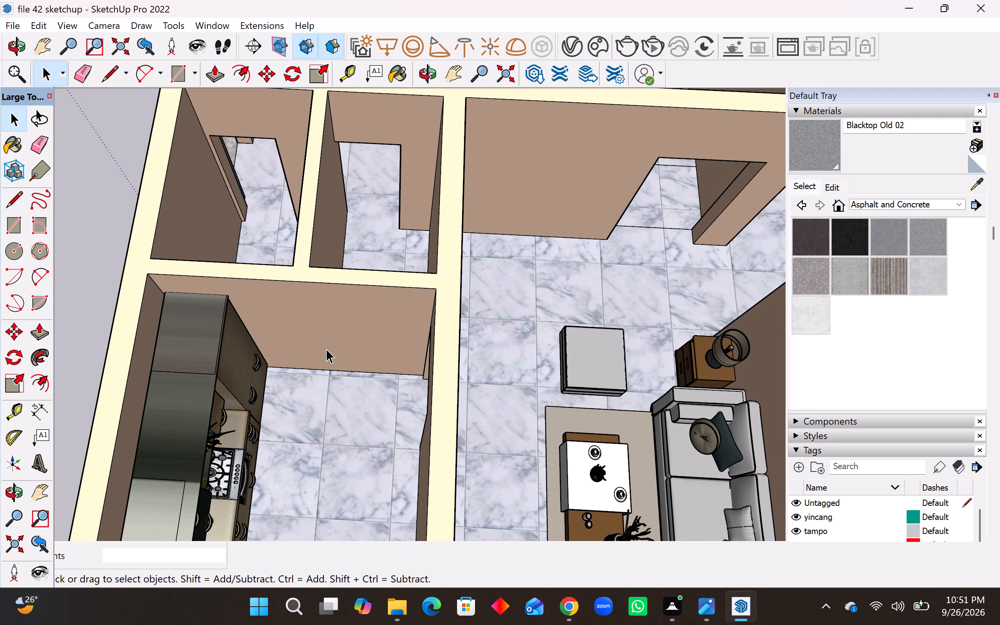
pyautogui.moveTo(379, 380); pyautogui.dragTo(354, 380, button='middle')
pyautogui.scroll(-2, 393, 323)
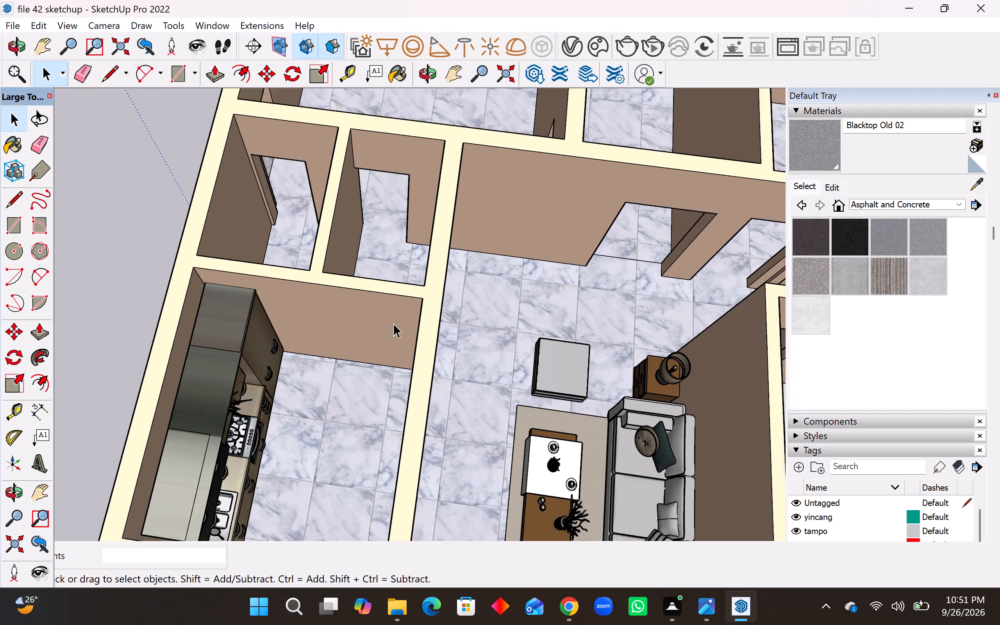
pyautogui.scroll(-18, 393, 323)
pyautogui.moveTo(405, 414); pyautogui.dragTo(266, 400, button='middle')
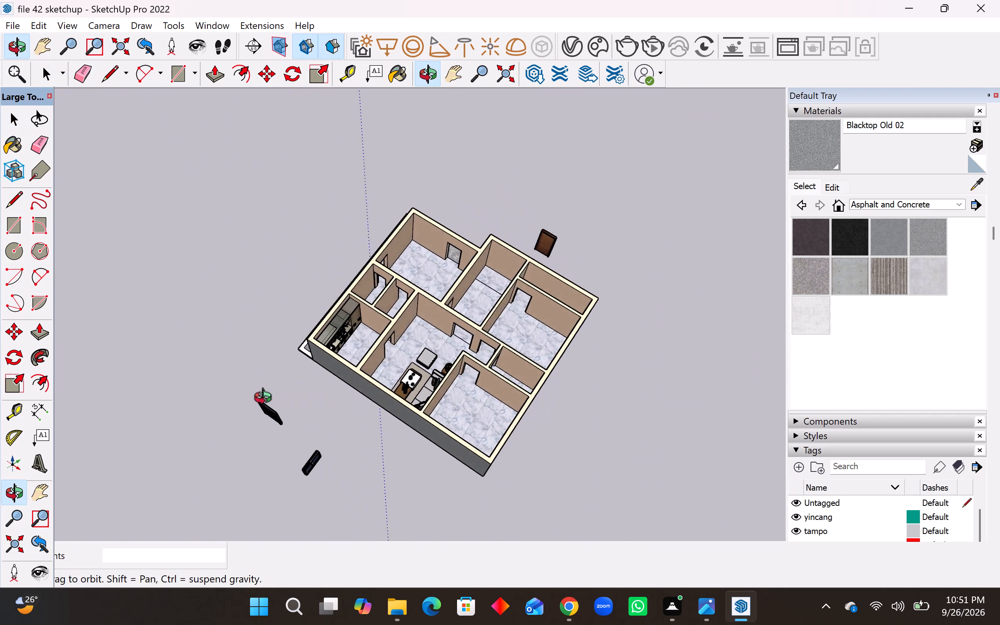
pyautogui.moveTo(266, 400); pyautogui.dragTo(393, 391, button='middle')
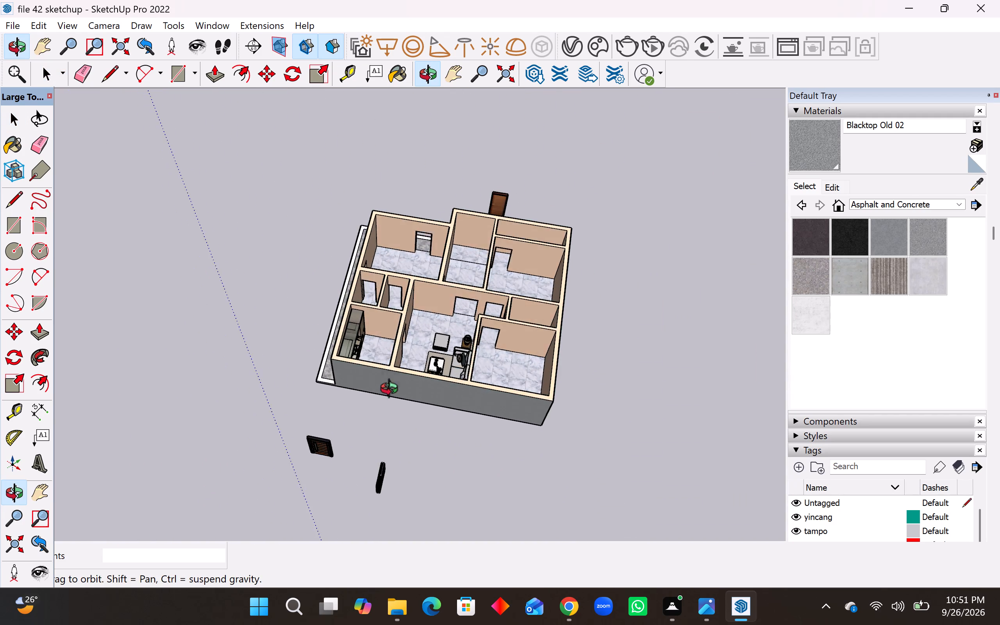
pyautogui.moveTo(393, 391); pyautogui.dragTo(396, 419, button='middle')
# Scale the wooden door outside the house to about 0.42 of its height and reduce its width.
pyautogui.press('space')
pyautogui.click(502, 197)
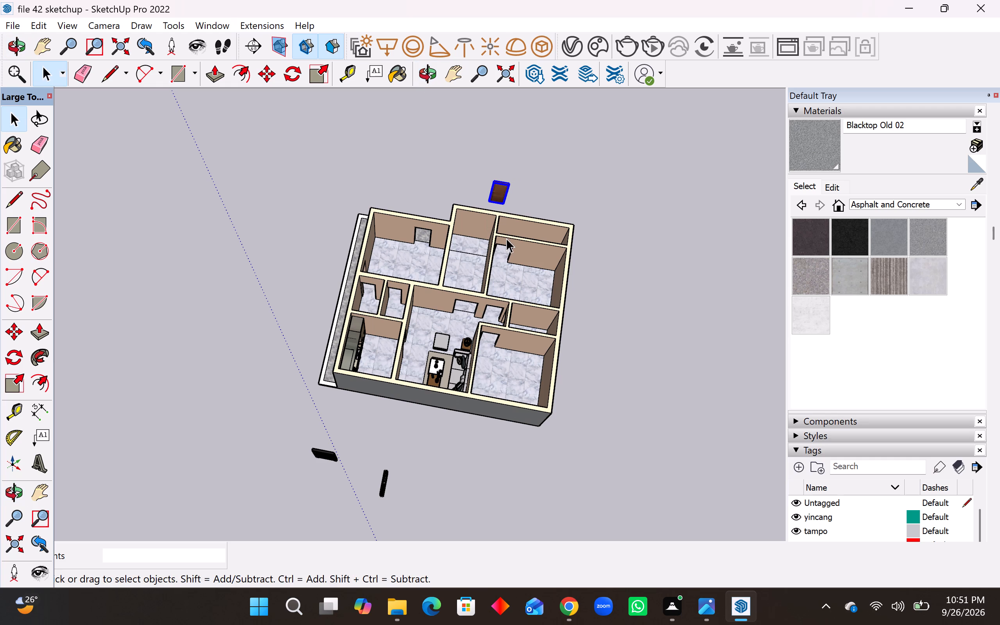
pyautogui.press('m')
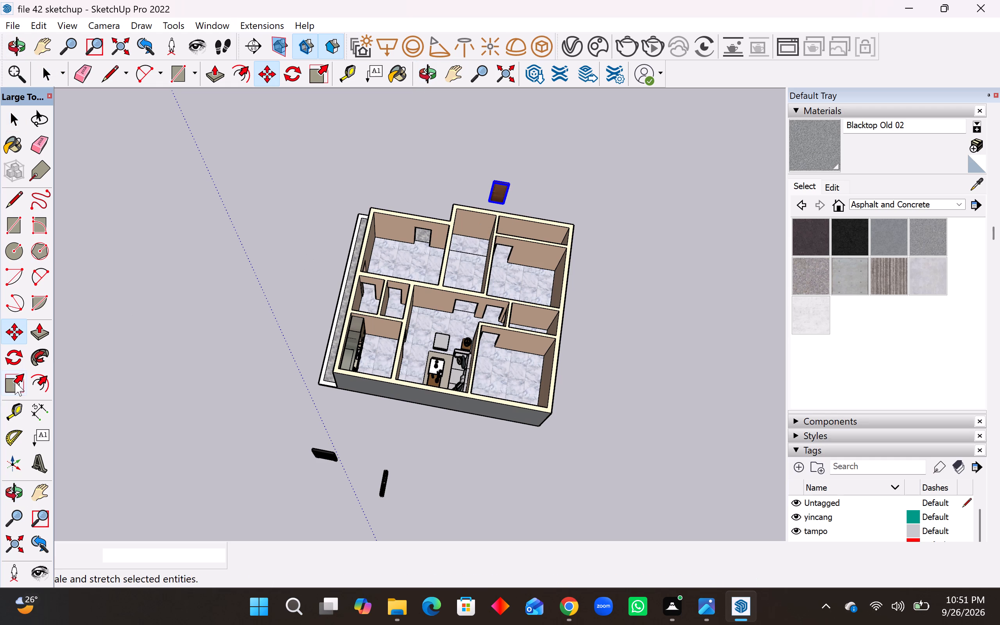
pyautogui.click(17, 382)
pyautogui.scroll(10, 514, 186)
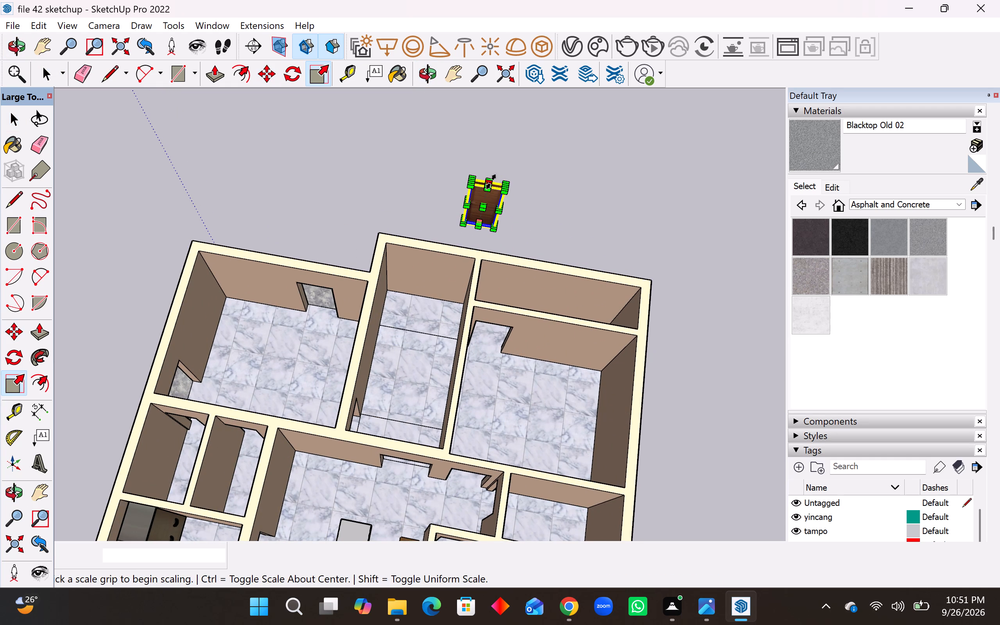
pyautogui.click(491, 182)
pyautogui.click(489, 209)
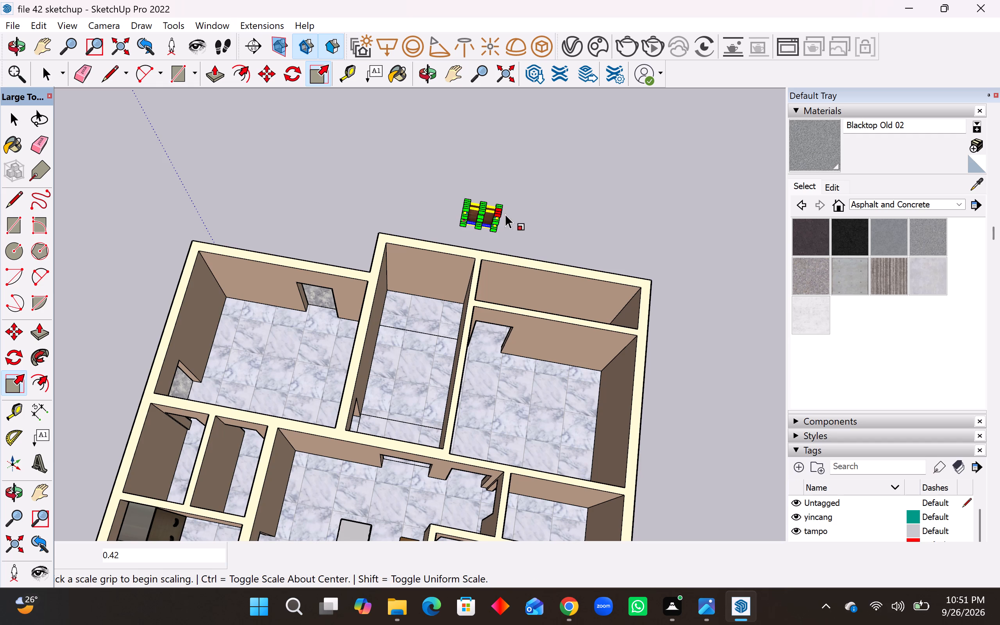
pyautogui.moveTo(504, 212); pyautogui.dragTo(373, 185, button='middle')
pyautogui.scroll(11, 552, 254)
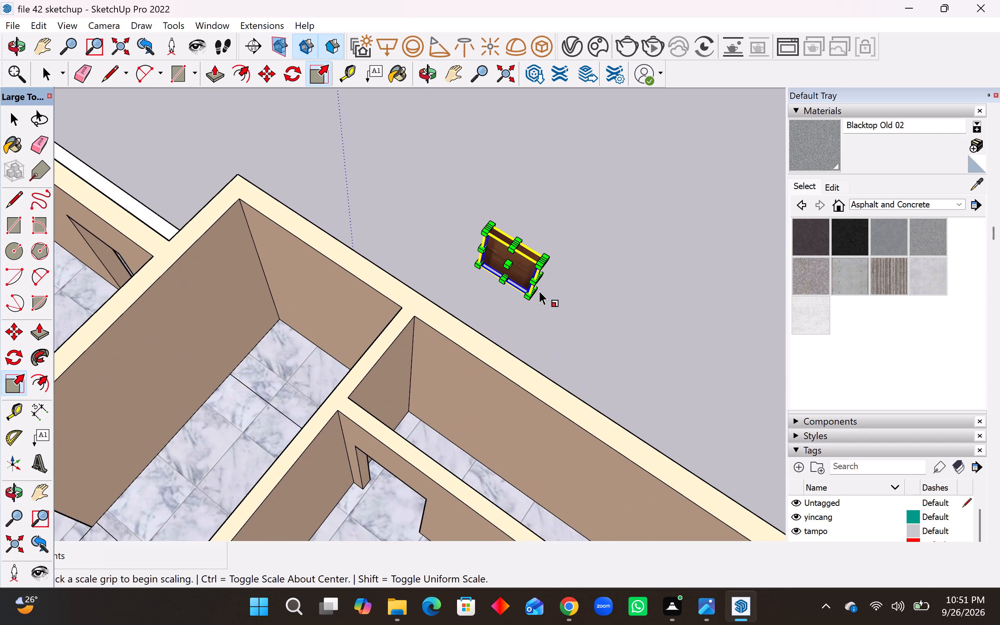
pyautogui.click(539, 277)
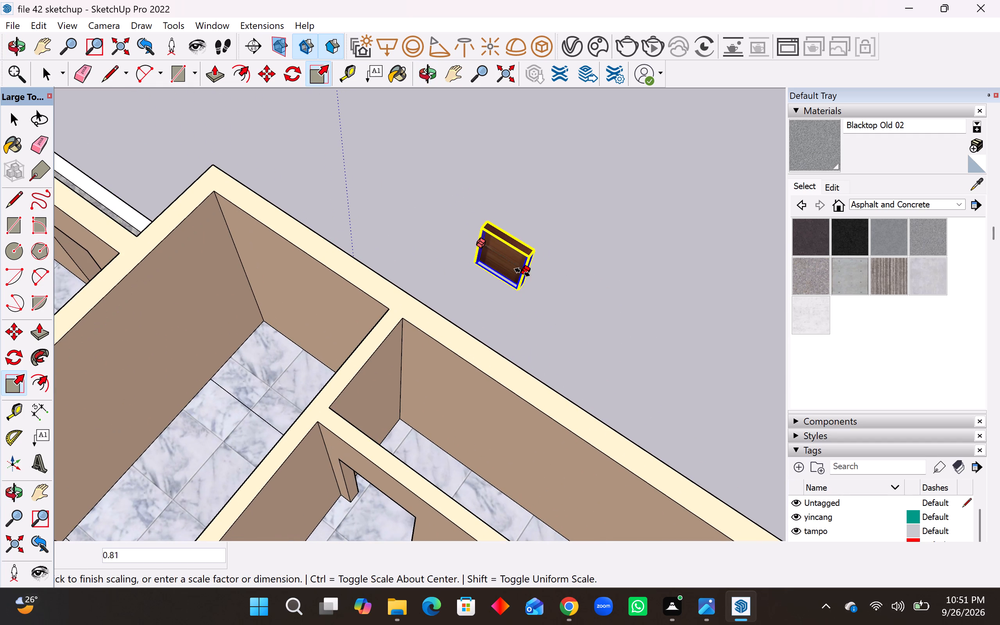
pyautogui.click(510, 268)
# Move the scaled door by its bottom corner into the doorway of the small room nearest the living area, beside the kitchen.
pyautogui.press('m')
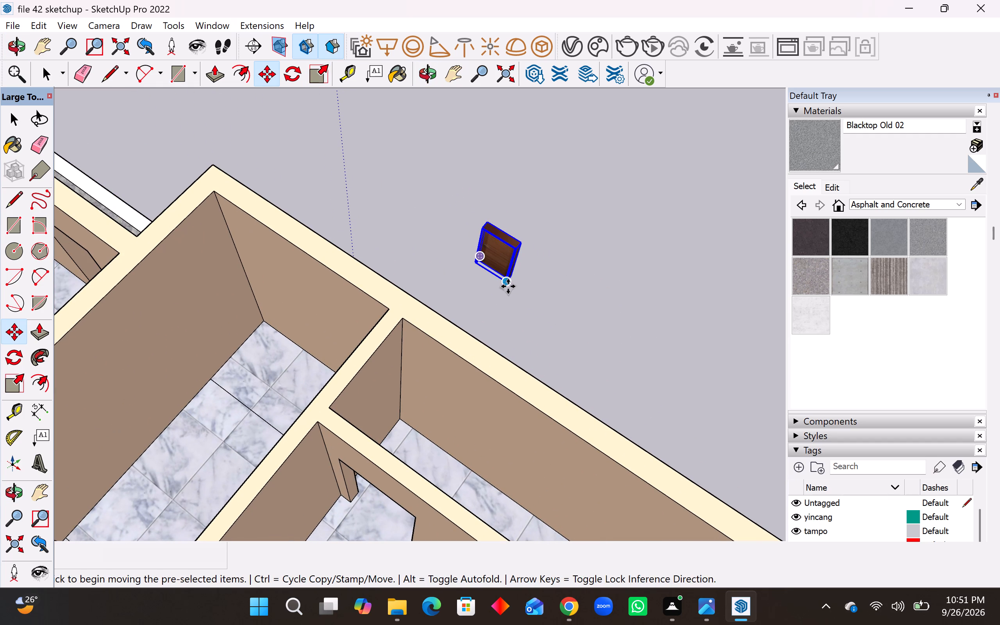
pyautogui.click(508, 286)
pyautogui.scroll(-15, 570, 295)
pyautogui.moveTo(435, 339); pyautogui.dragTo(466, 398, button='middle')
pyautogui.scroll(18, 380, 355)
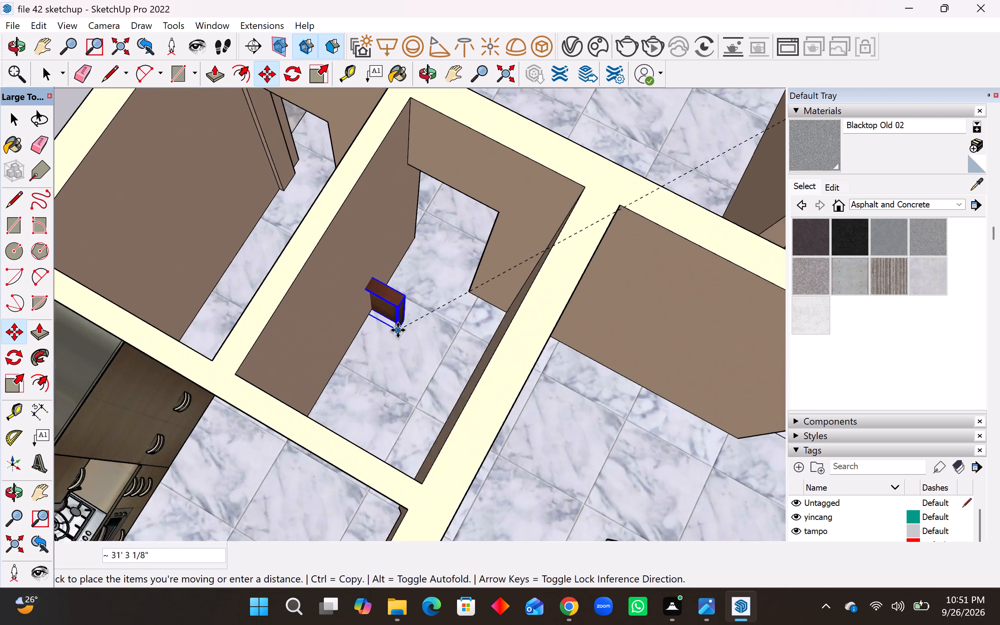
pyautogui.scroll(1, 398, 330)
pyautogui.click(492, 279)
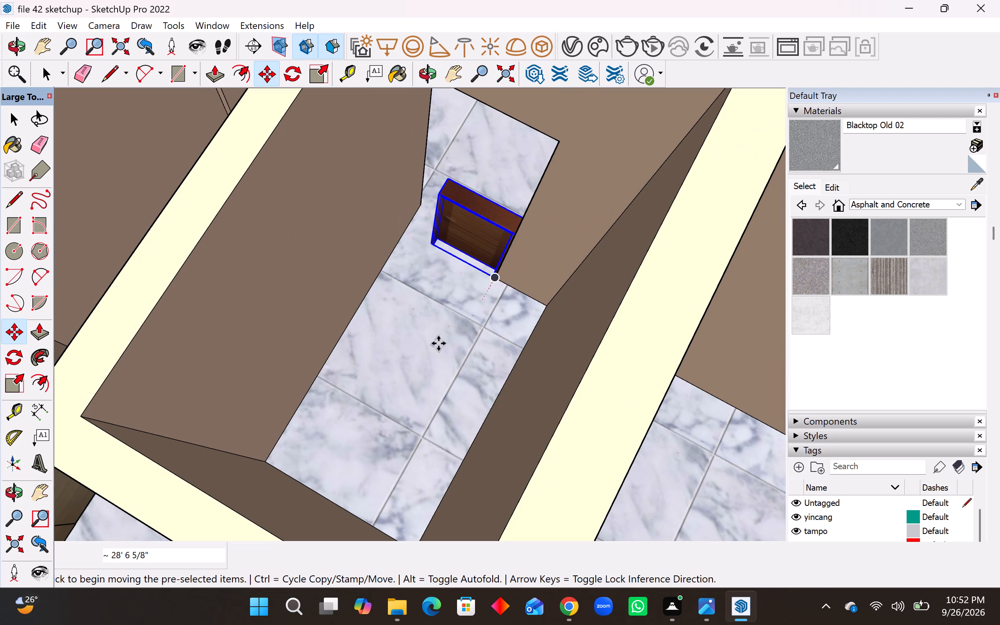
# Stretch the door's height to the top of the opening and its width by about 1.41 to fill the doorway.
pyautogui.scroll(-5, 435, 353)
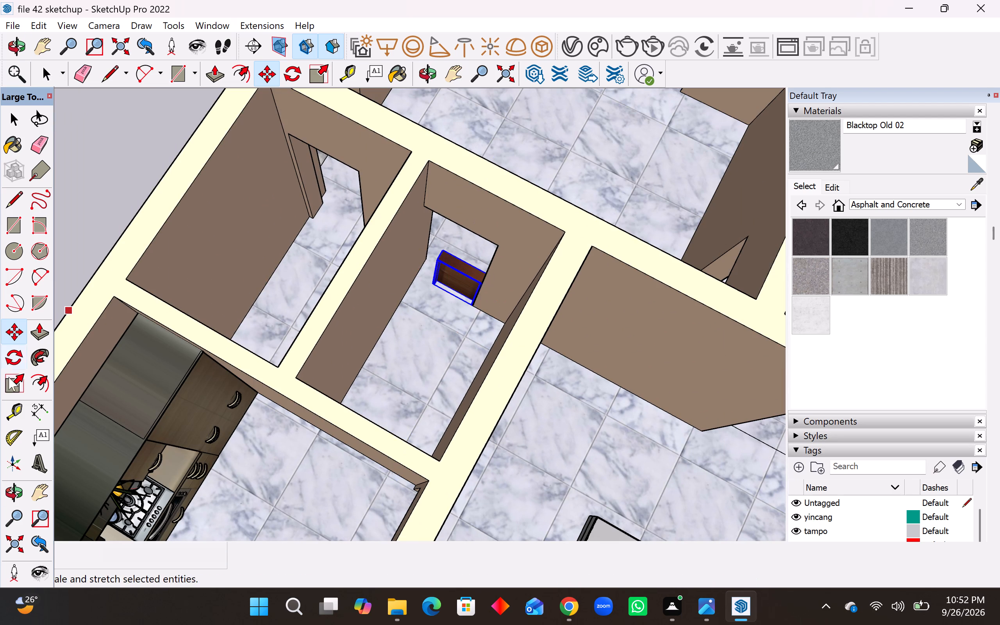
pyautogui.click(15, 379)
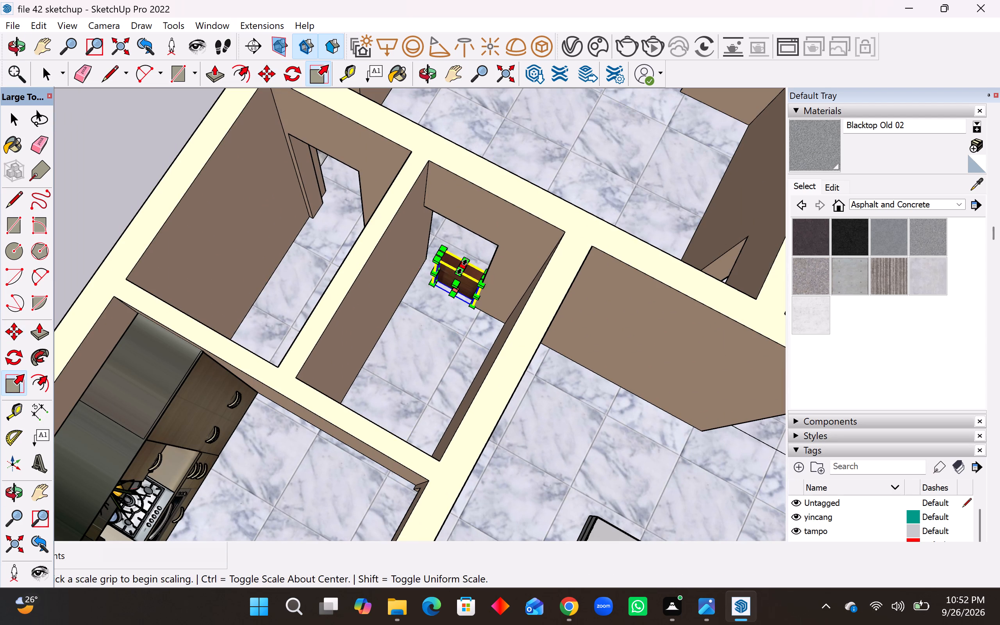
pyautogui.click(462, 267)
pyautogui.click(468, 230)
pyautogui.moveTo(437, 247); pyautogui.dragTo(650, 254, button='middle')
pyautogui.scroll(7, 421, 254)
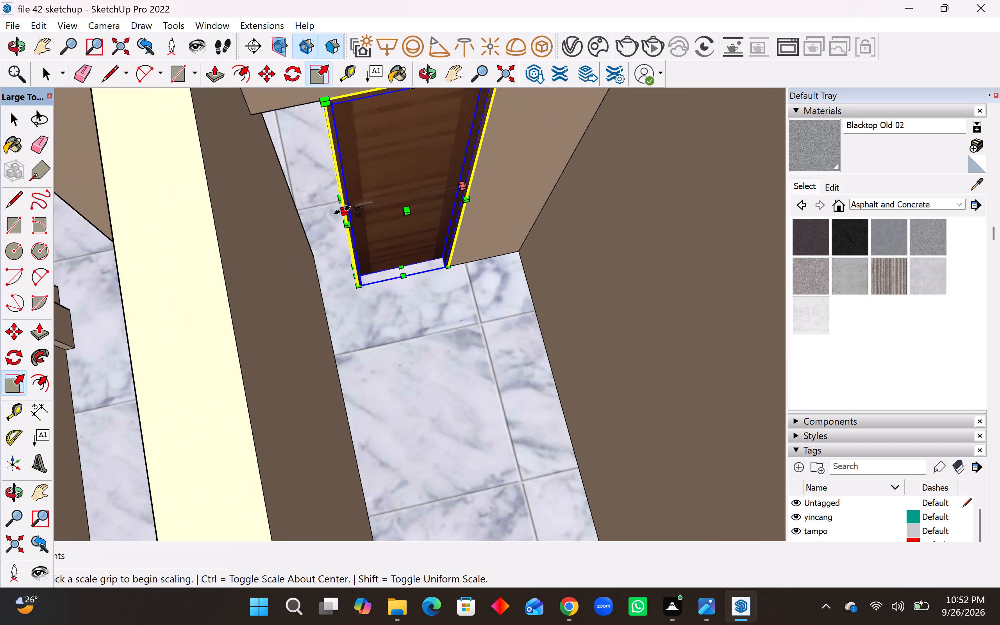
pyautogui.click(342, 210)
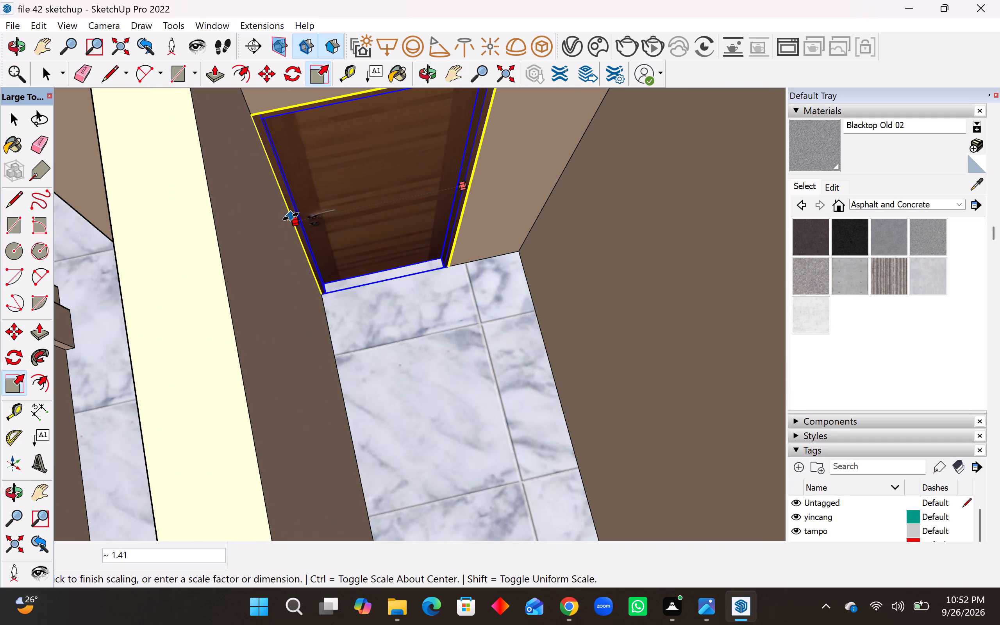
pyautogui.click(294, 215)
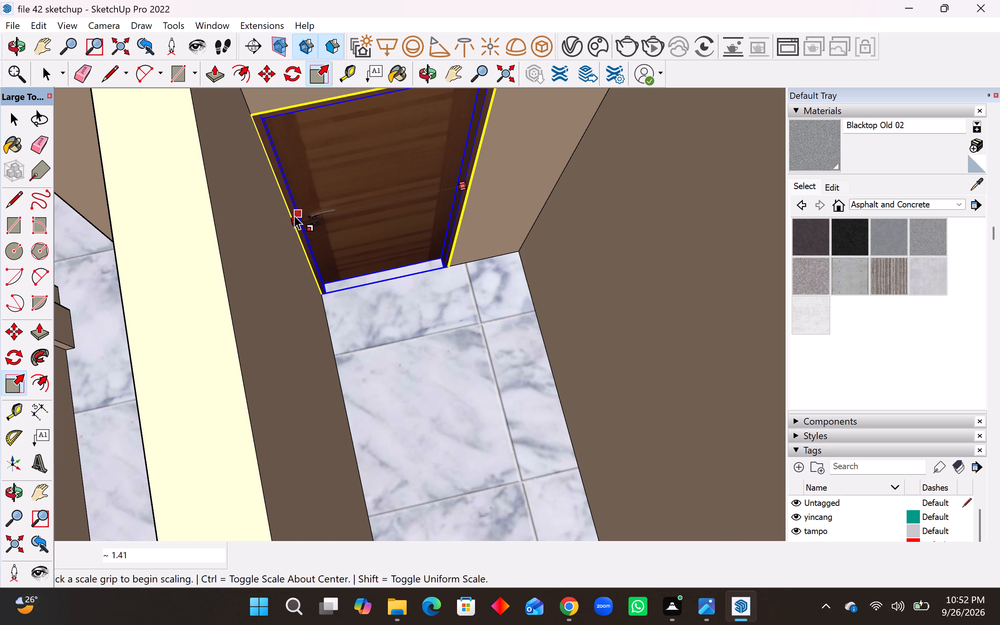
# Copy the fitted door 4' 9" into the doorway of the adjacent small room.
pyautogui.scroll(-5, 323, 266)
pyautogui.press('m')
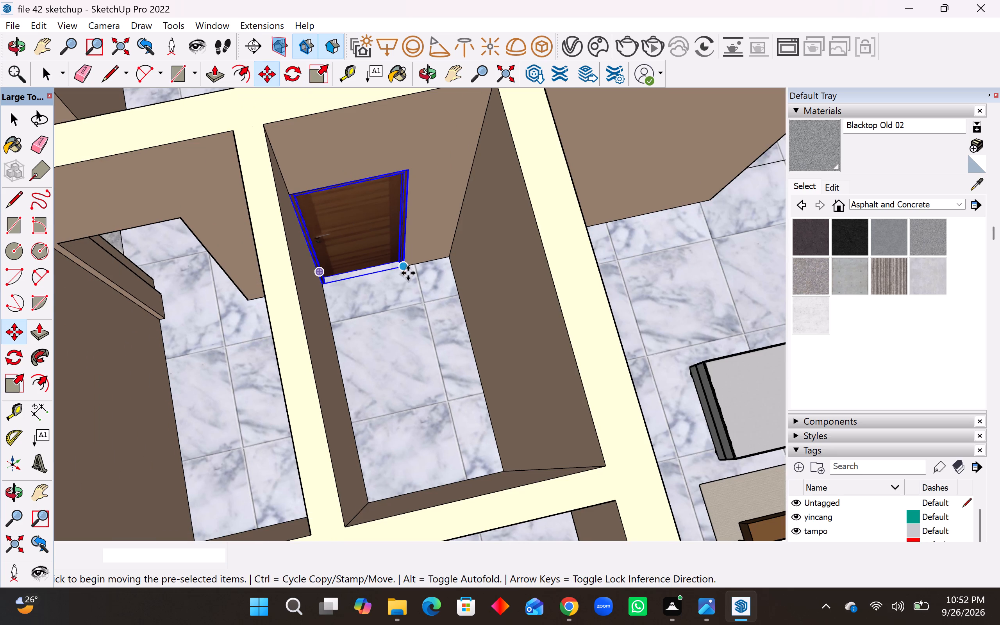
pyautogui.click(406, 269)
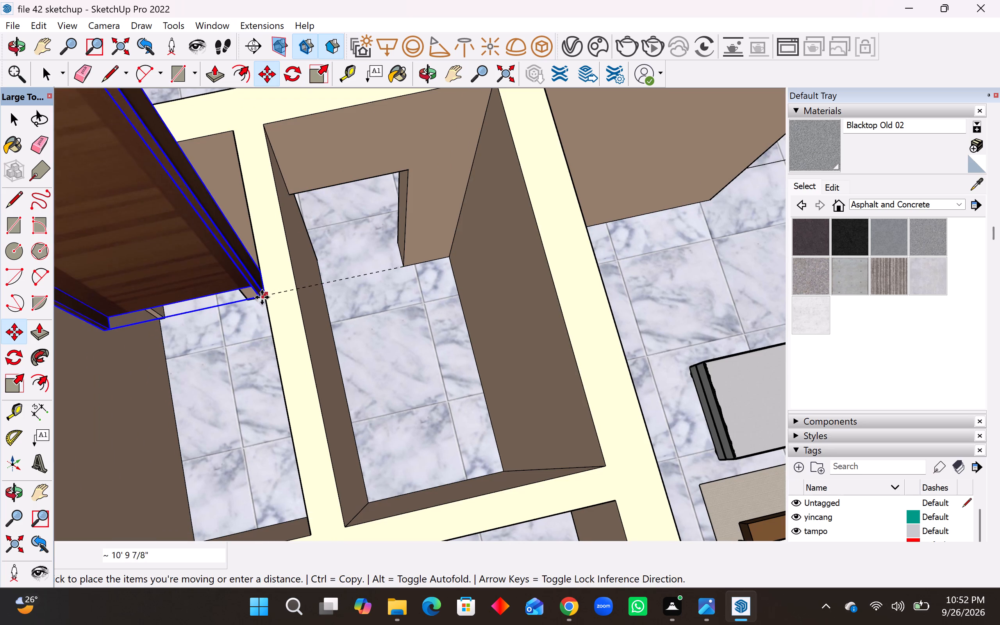
pyautogui.scroll(7, 243, 306)
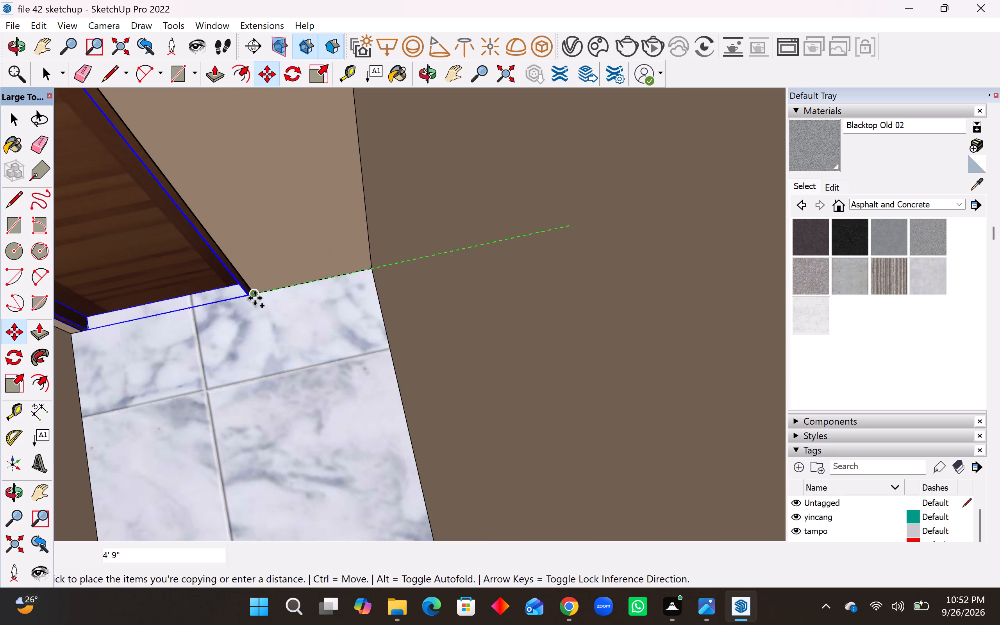
pyautogui.click(255, 298)
# Copy the second small room's door 46' 5 9/16" onto the open ground beside the house, on the bedroom side.
pyautogui.scroll(-13, 261, 325)
pyautogui.moveTo(260, 325); pyautogui.dragTo(262, 325, button='middle')
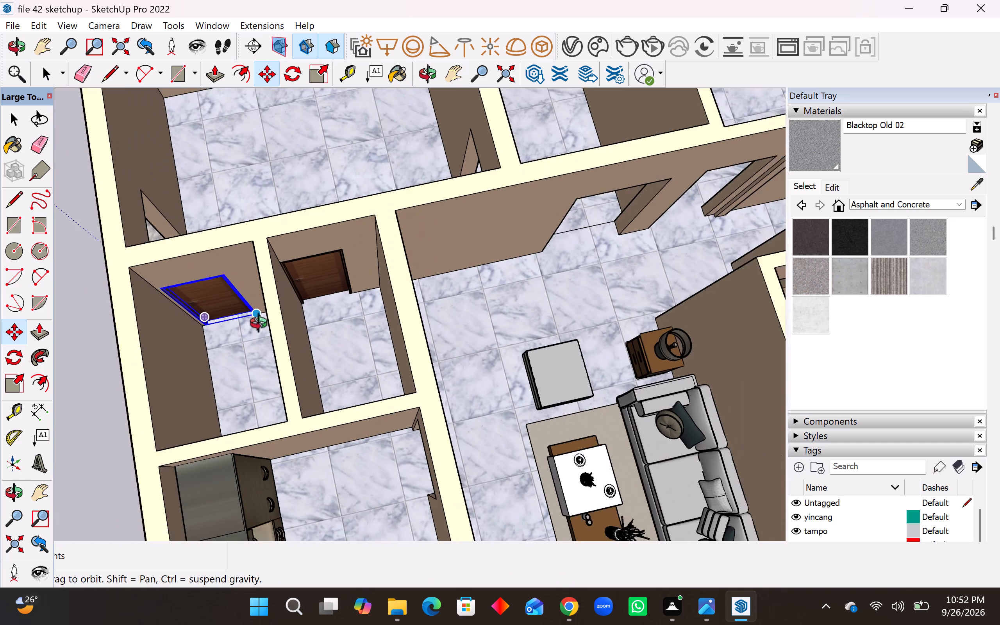
pyautogui.moveTo(262, 325); pyautogui.dragTo(184, 341, button='middle')
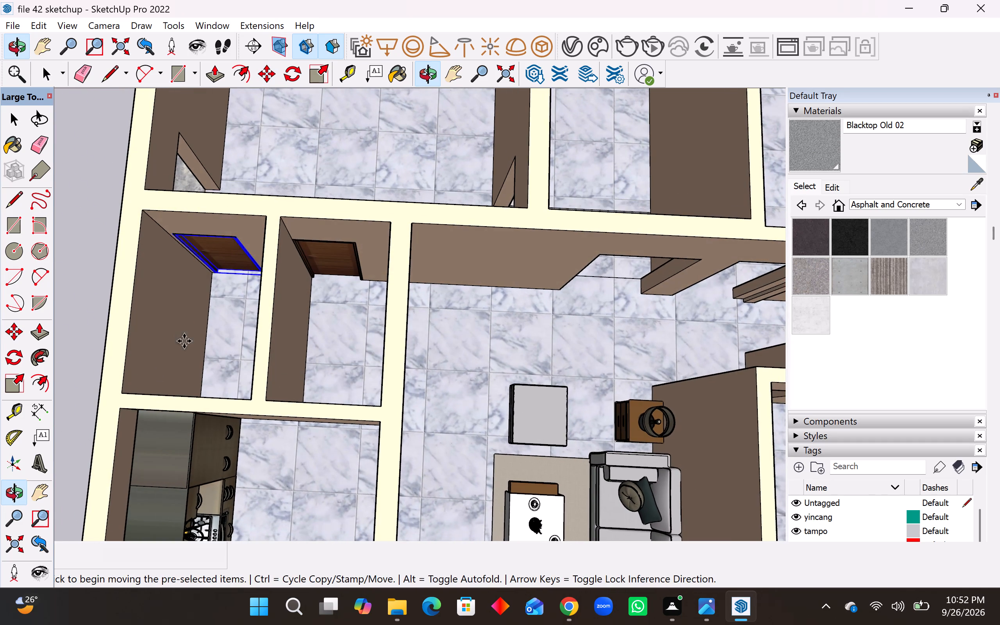
pyautogui.scroll(-14, 206, 316)
pyautogui.moveTo(307, 307); pyautogui.dragTo(500, 298, button='middle')
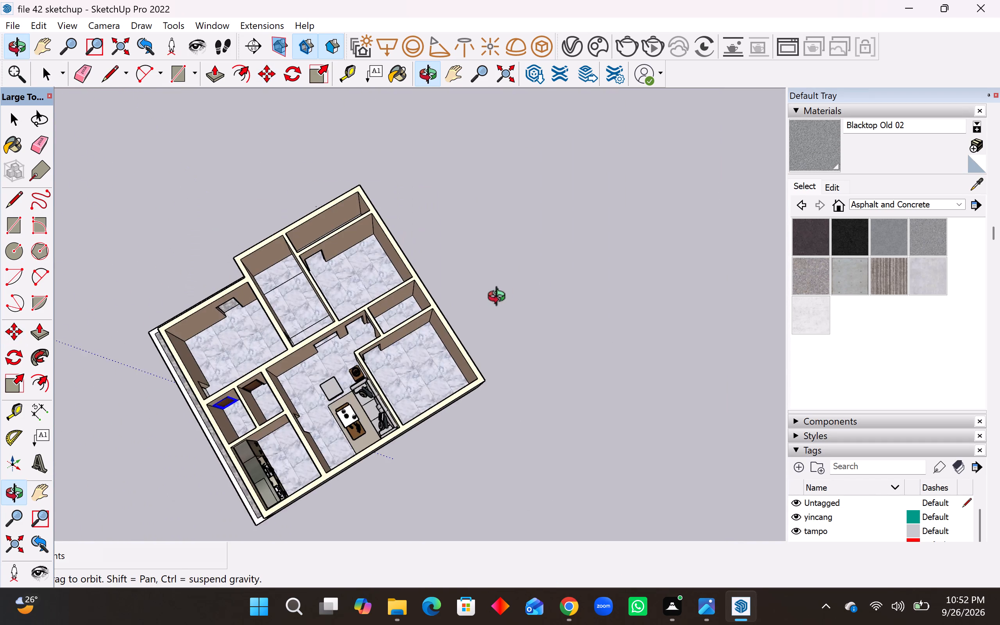
pyautogui.moveTo(500, 298); pyautogui.dragTo(685, 279, button='middle')
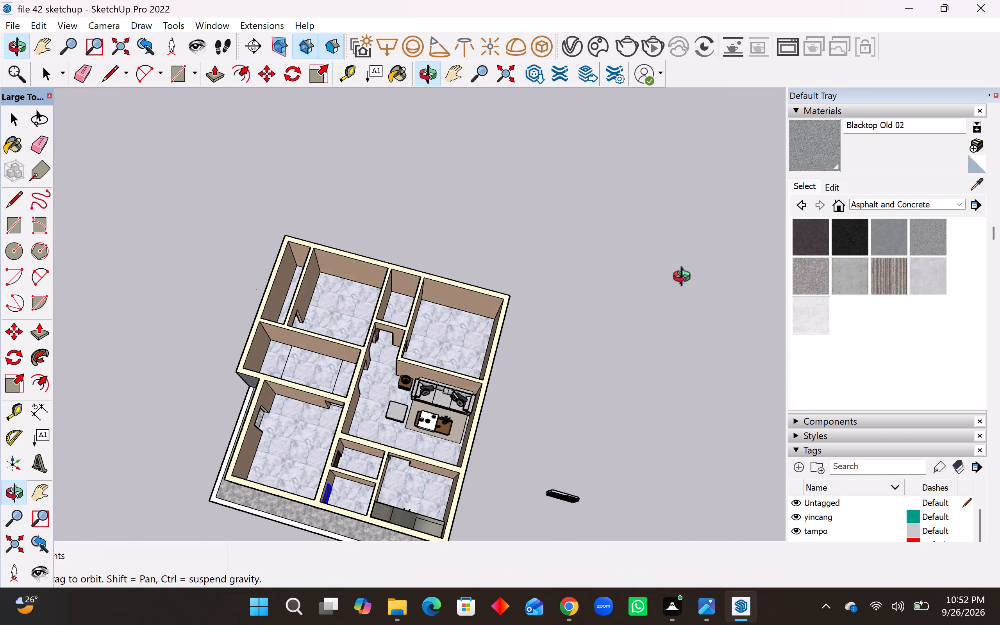
pyautogui.moveTo(685, 279); pyautogui.dragTo(368, 231, button='middle')
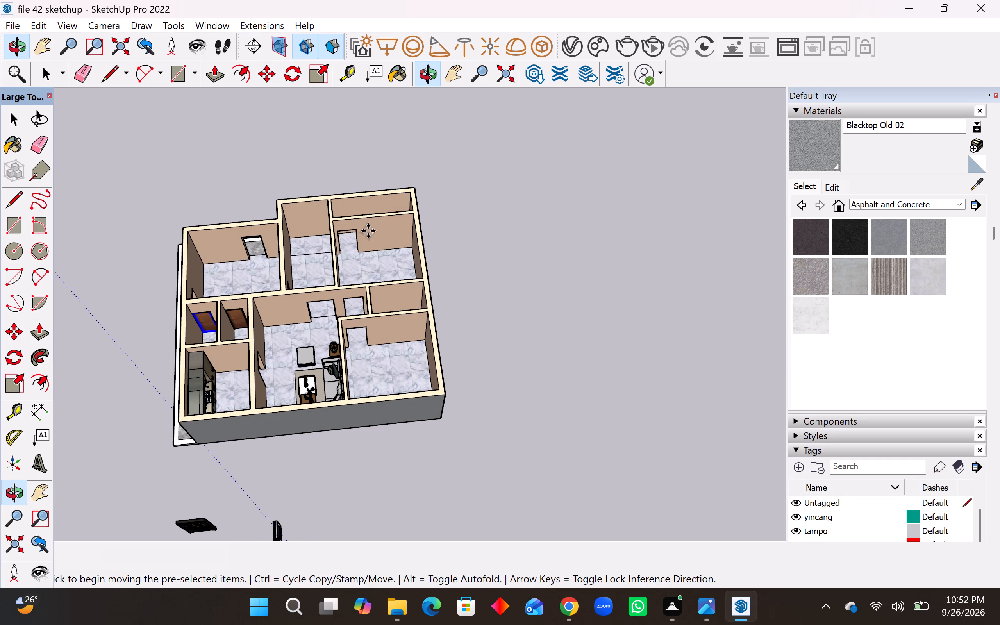
pyautogui.scroll(11, 186, 330)
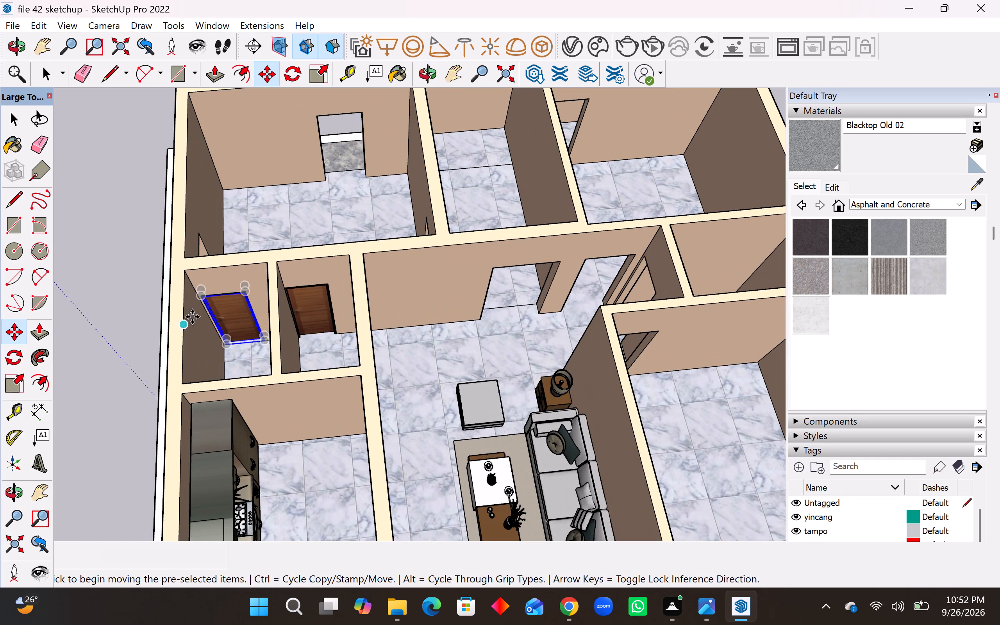
pyautogui.scroll(8, 233, 342)
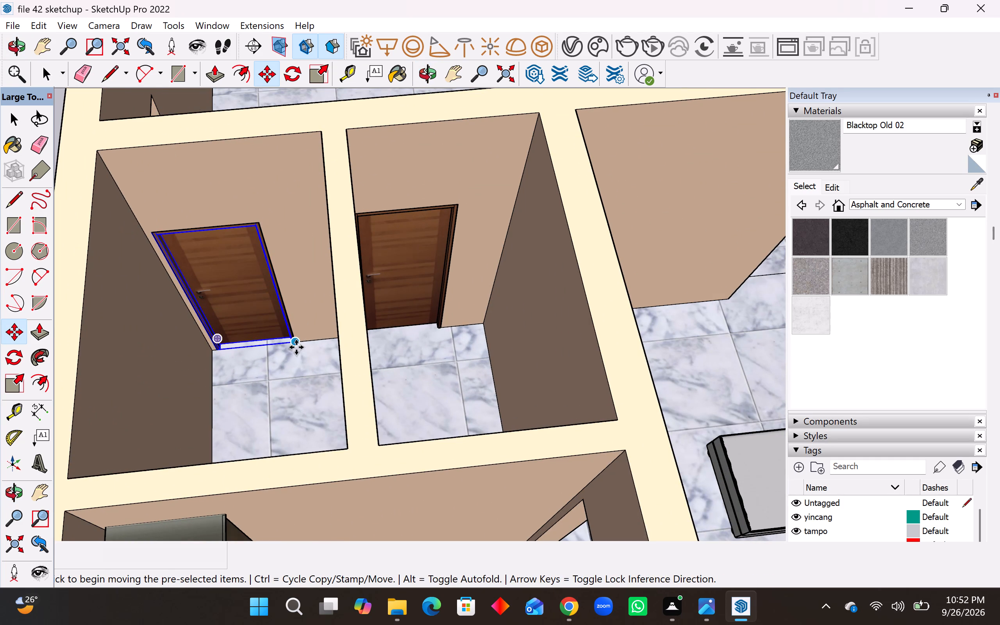
pyautogui.press('m')
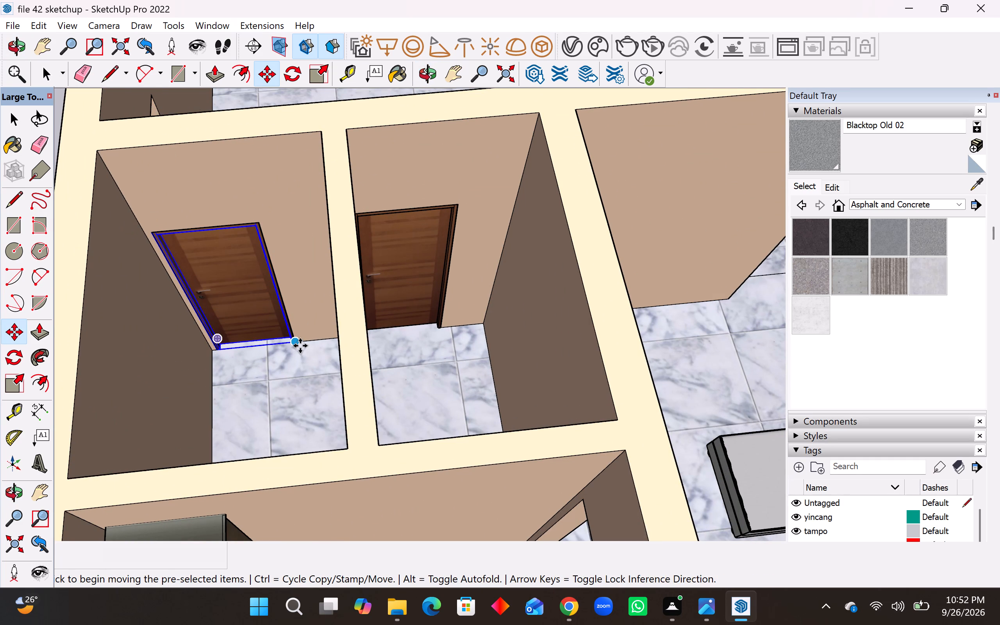
pyautogui.click(299, 344)
pyautogui.scroll(-20, 225, 405)
pyautogui.click(552, 362)
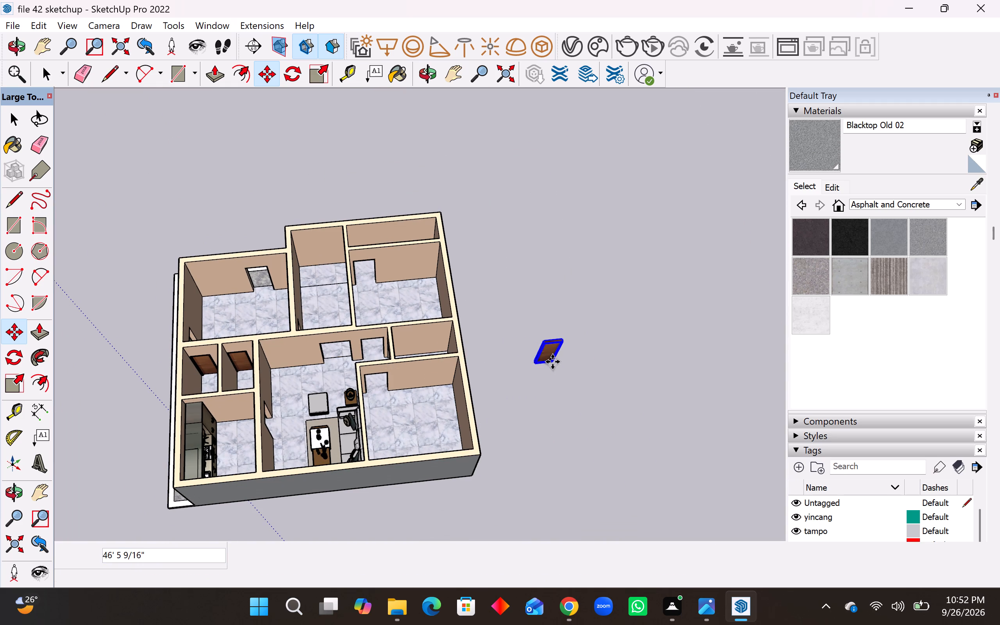
# Rotate the door copy standing on the open ground beside the house by 90 degrees.
pyautogui.click(15, 359)
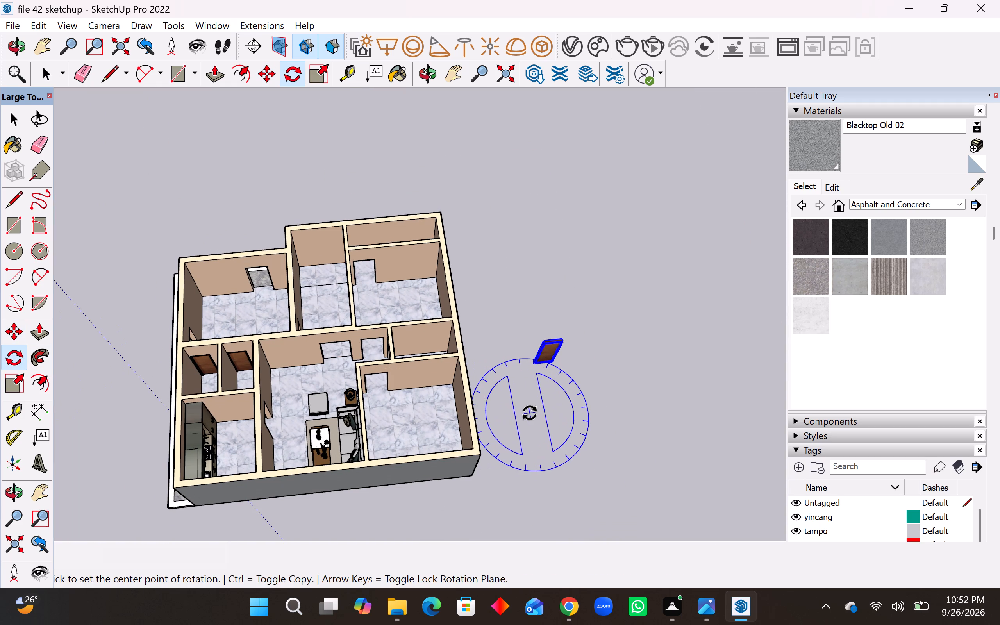
pyautogui.click(530, 413)
pyautogui.click(611, 407)
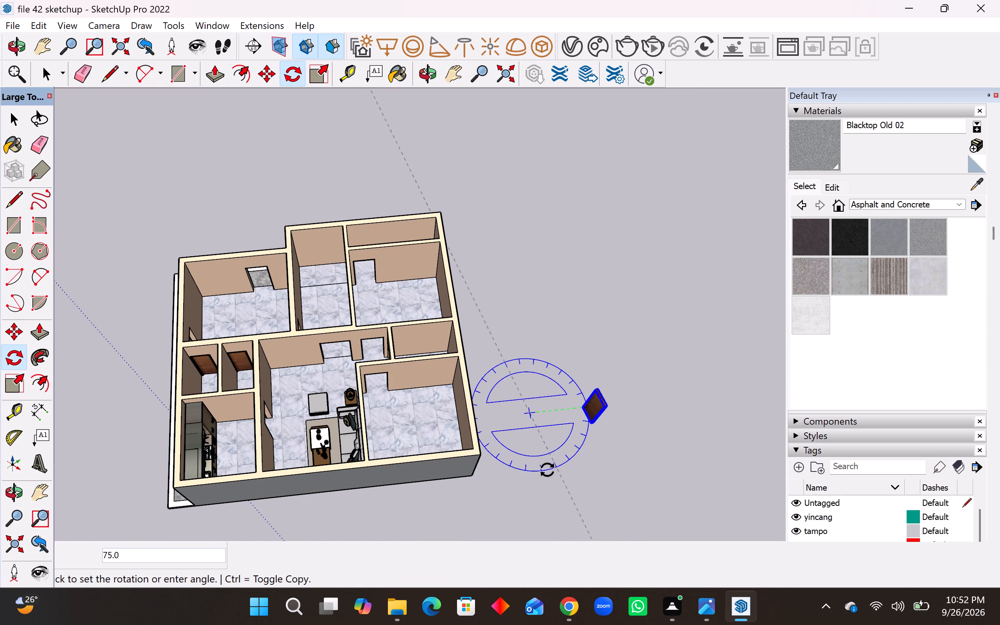
pyautogui.click(546, 471)
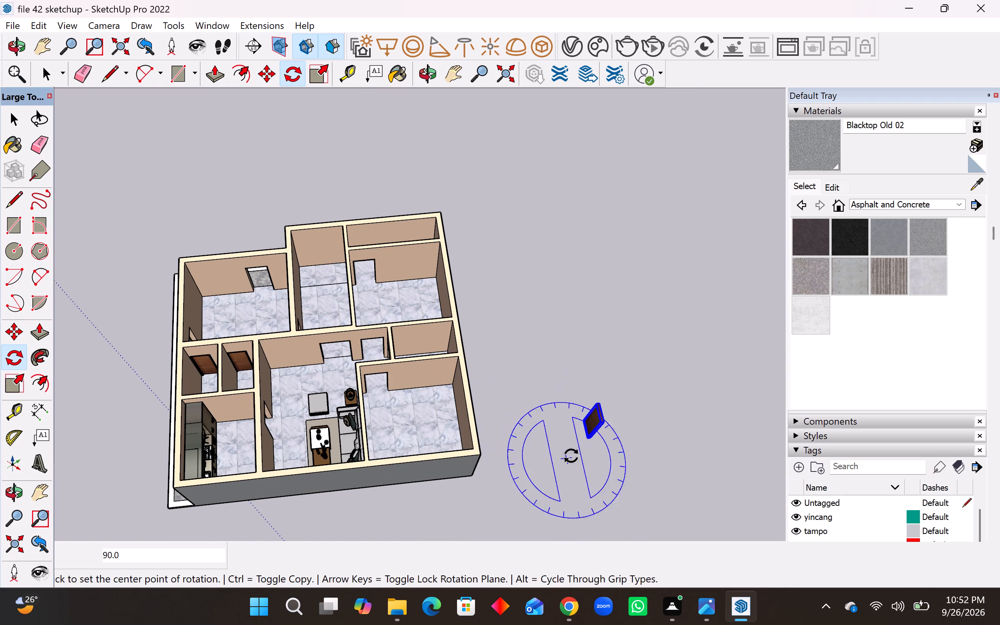
# Move the rotated door by its bottom corner about 28' 1/8" into the doorway of the small room at the hall's end.
pyautogui.moveTo(573, 453); pyautogui.dragTo(939, 424, button='middle')
pyautogui.scroll(4, 593, 284)
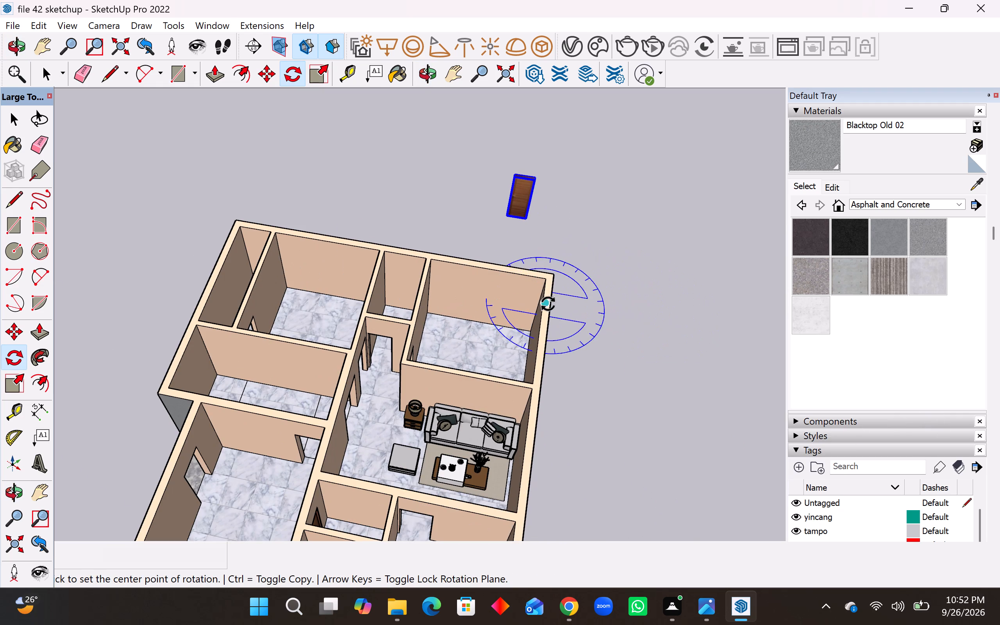
pyautogui.press('m')
pyautogui.scroll(8, 520, 255)
pyautogui.click(530, 204)
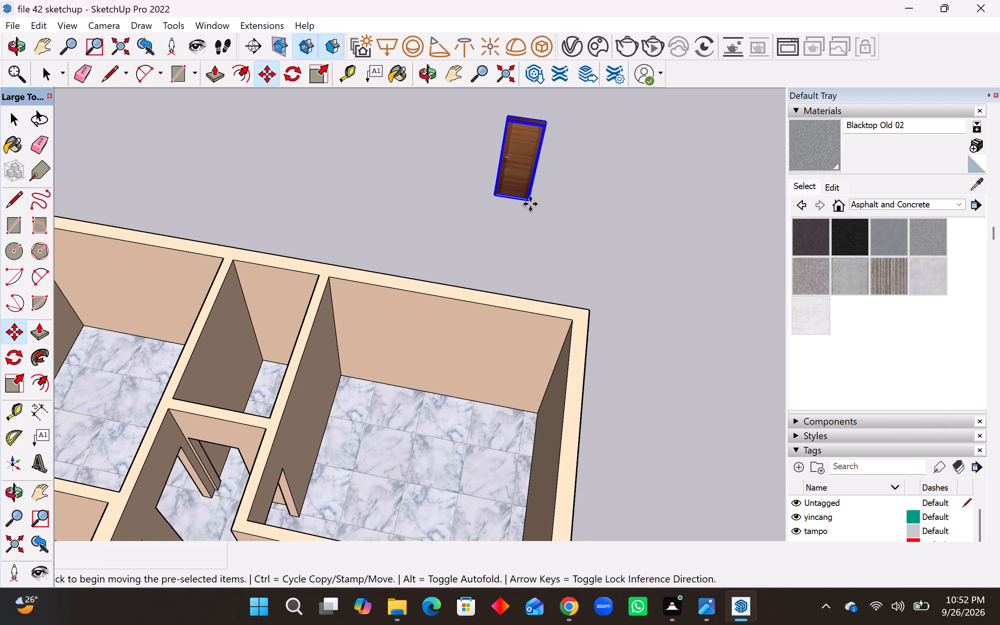
pyautogui.moveTo(246, 460); pyautogui.dragTo(412, 378, button='middle')
pyautogui.scroll(-5, 298, 403)
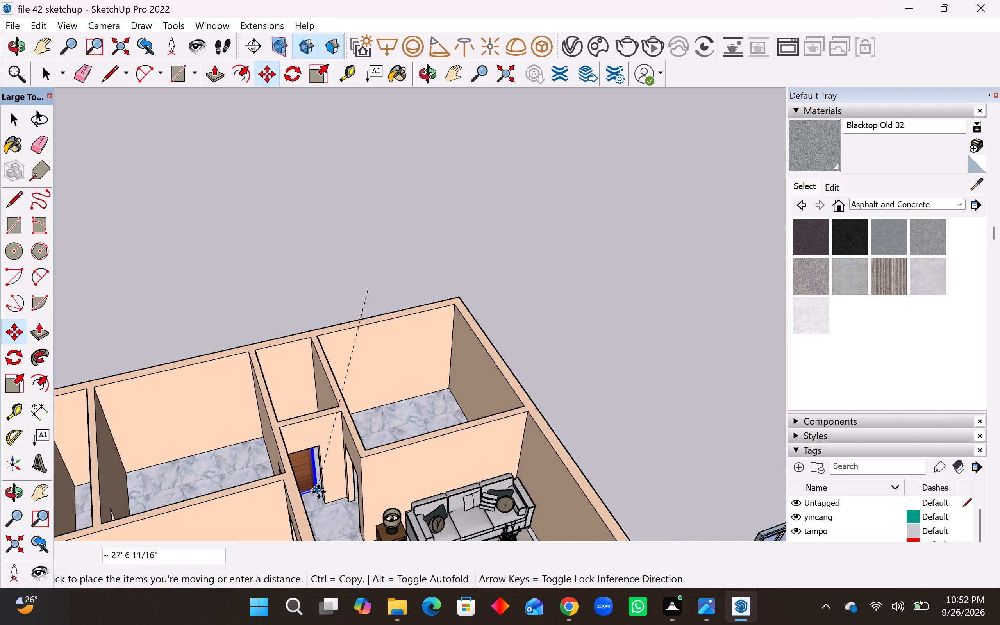
pyautogui.scroll(13, 322, 493)
pyautogui.click(336, 509)
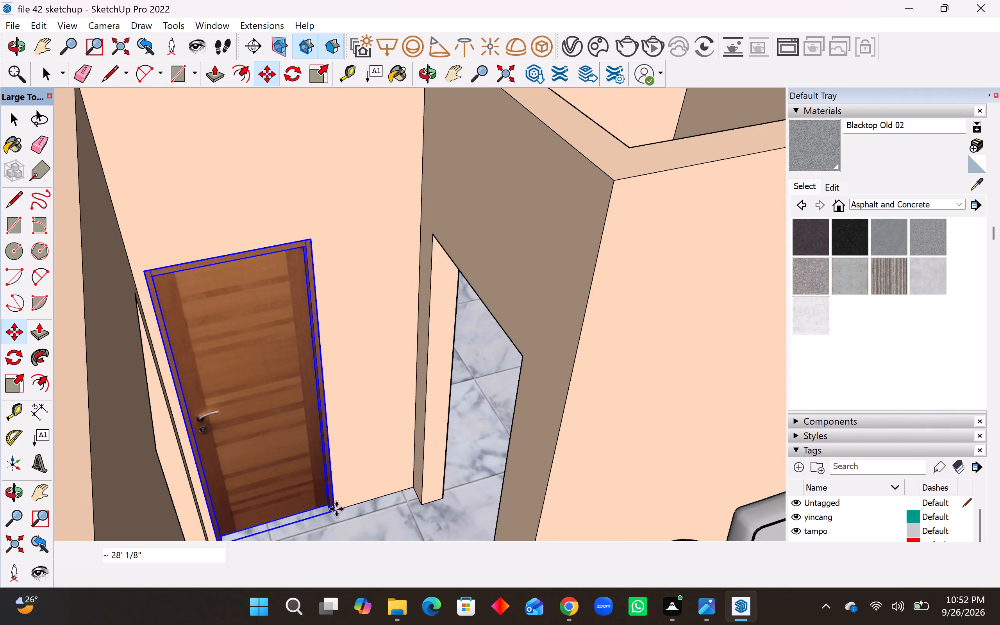
# Shrink the black-framed wooden door outside the house, scaling its height to about 0.71 and also narrowing its width.
pyautogui.scroll(-17, 305, 492)
pyautogui.moveTo(361, 460); pyautogui.dragTo(222, 541, button='middle')
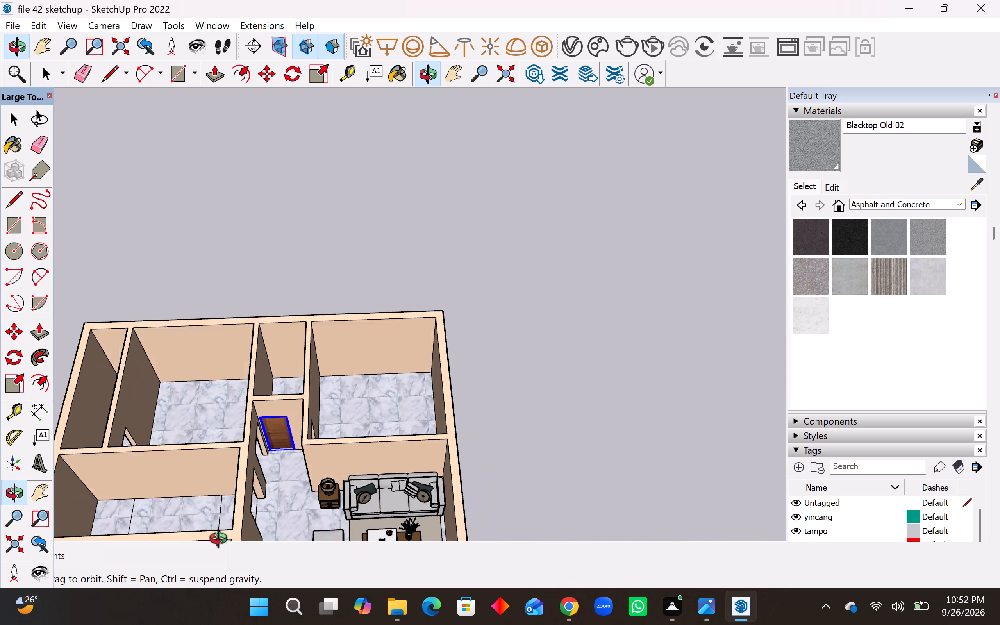
pyautogui.moveTo(222, 541); pyautogui.dragTo(173, 543, button='middle')
pyautogui.scroll(-17, 300, 387)
pyautogui.moveTo(359, 464); pyautogui.dragTo(323, 493, button='middle')
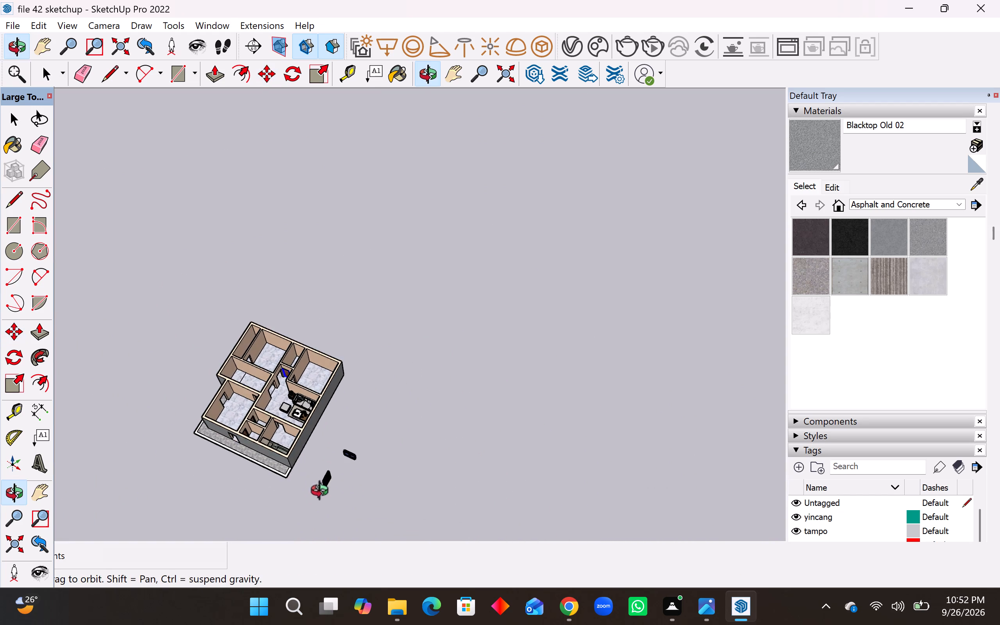
pyautogui.moveTo(323, 493); pyautogui.dragTo(323, 493, button='middle')
pyautogui.scroll(15, 343, 511)
pyautogui.moveTo(382, 471); pyautogui.dragTo(221, 494, button='middle')
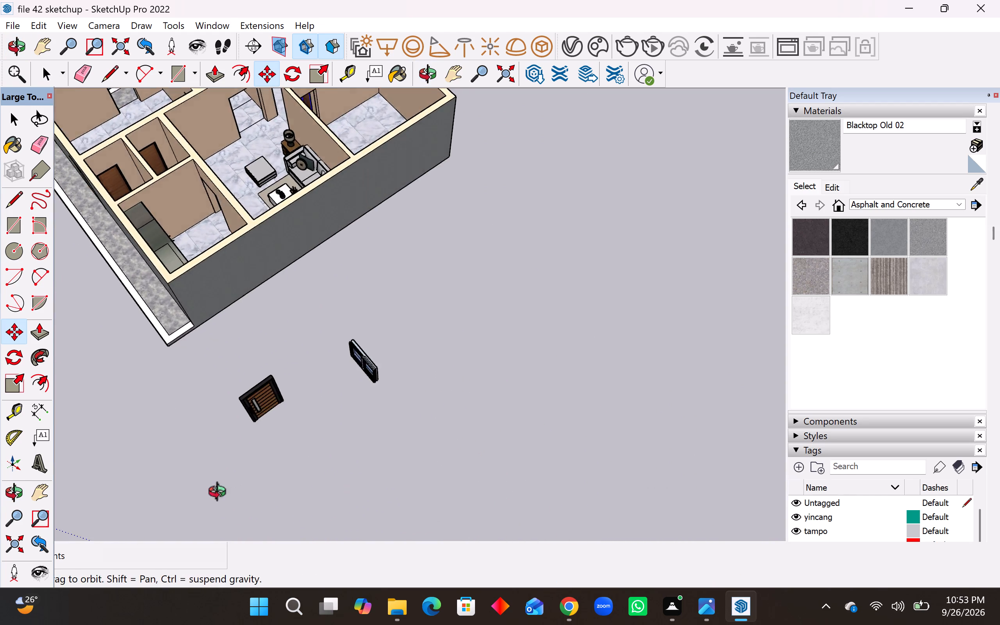
pyautogui.moveTo(221, 494); pyautogui.dragTo(197, 482, button='middle')
pyautogui.press('space')
pyautogui.click(250, 375)
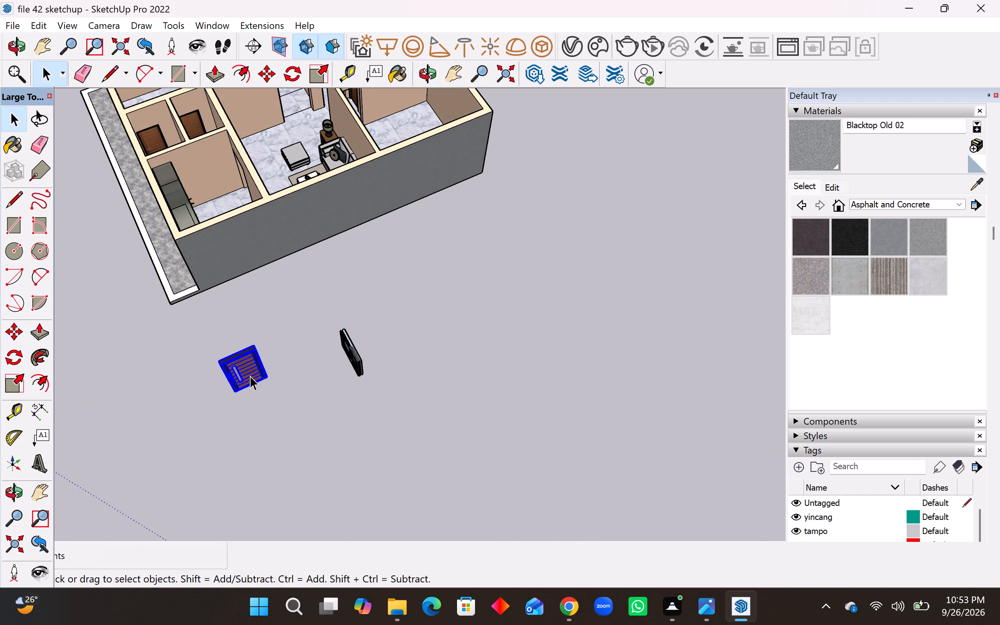
pyautogui.click(14, 386)
pyautogui.scroll(5, 217, 360)
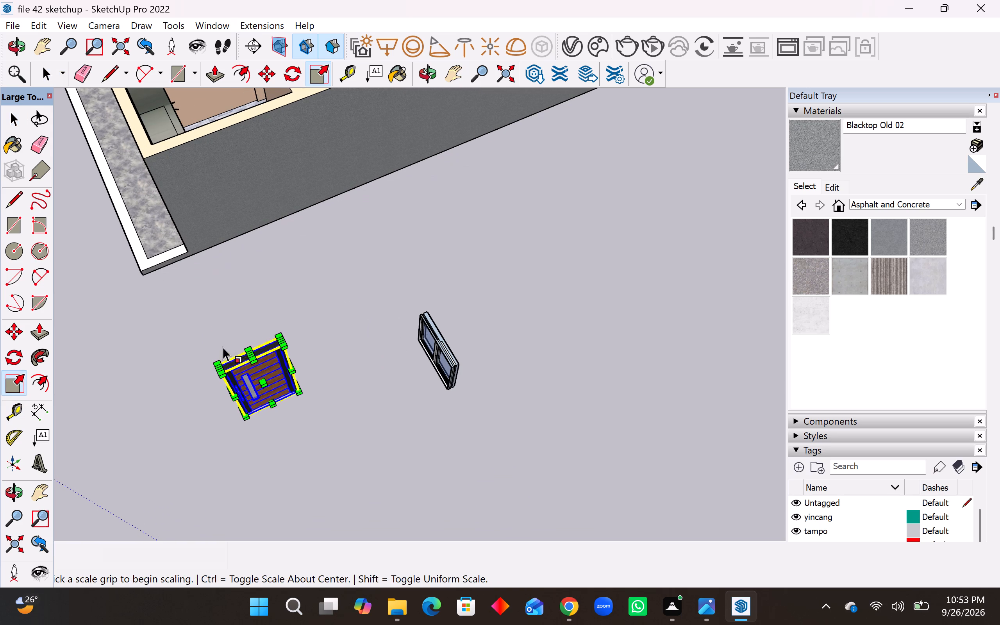
pyautogui.click(250, 352)
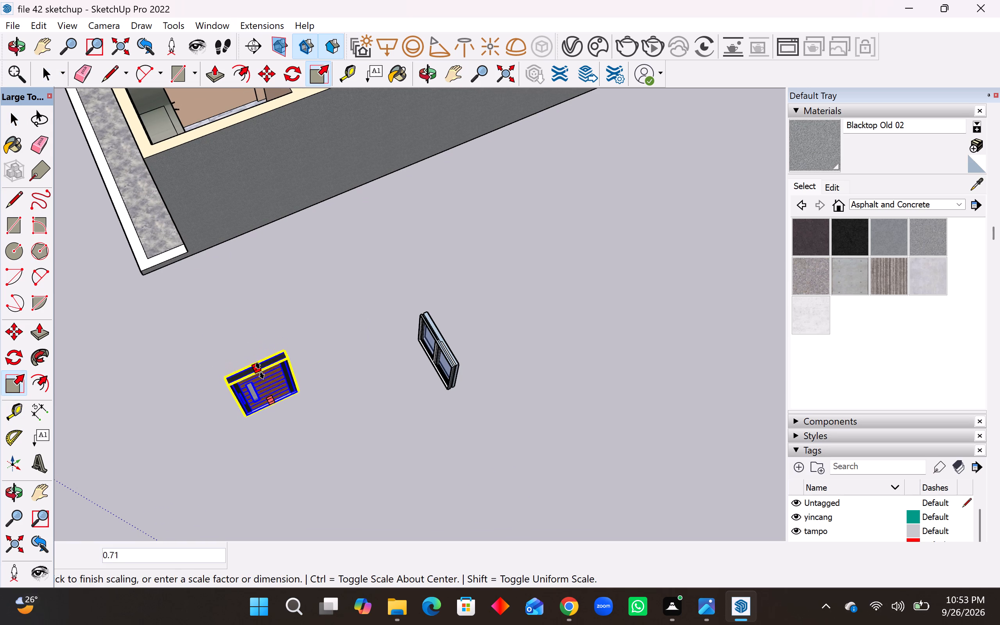
pyautogui.click(260, 371)
pyautogui.moveTo(283, 373); pyautogui.dragTo(161, 334, button='middle')
pyautogui.scroll(5, 239, 330)
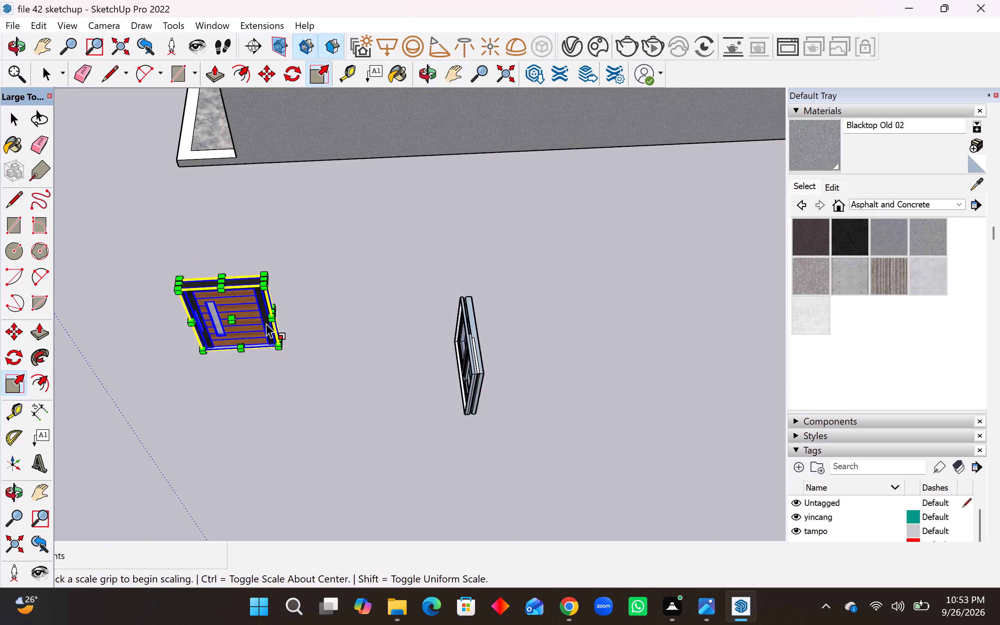
pyautogui.scroll(6, 266, 323)
pyautogui.click(285, 299)
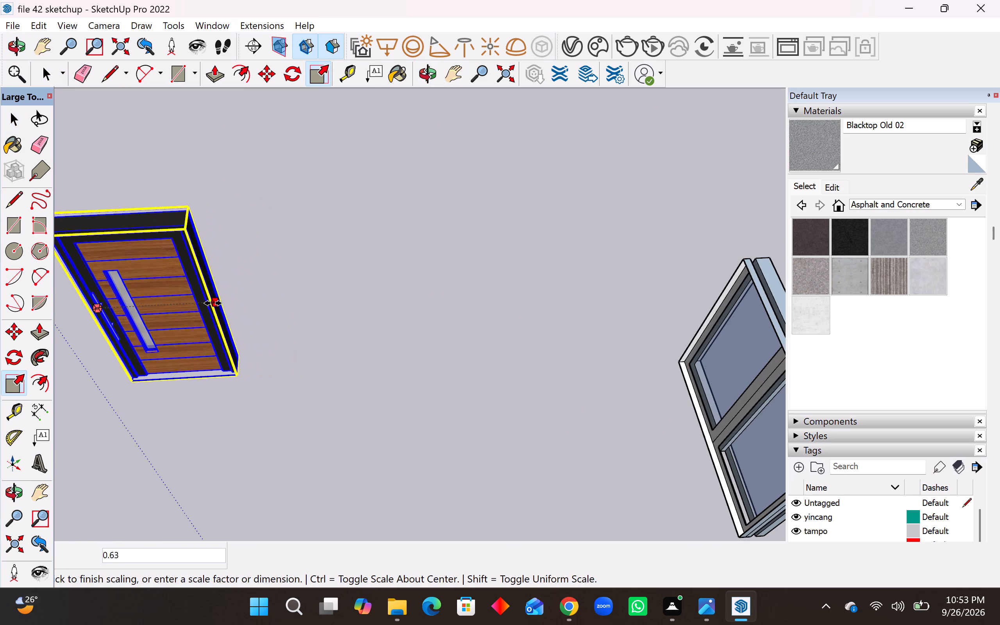
pyautogui.click(195, 308)
# Move the shrunken black-framed door by its bottom corner about 44' 2 7/8" into the exterior doorway of the room beyond the two small rooms.
pyautogui.press('m')
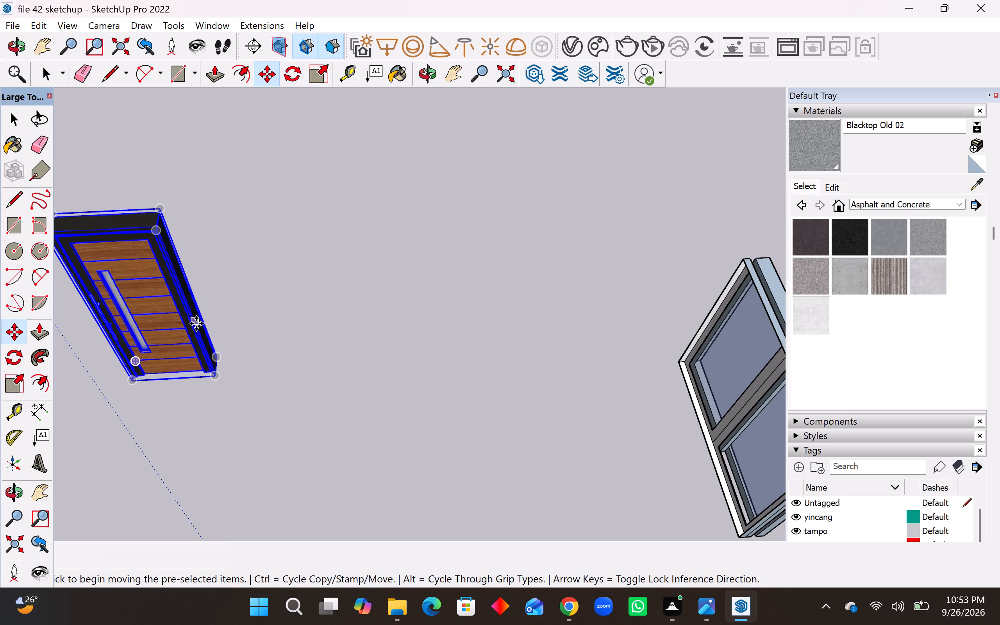
pyautogui.click(218, 379)
pyautogui.scroll(-5, 219, 413)
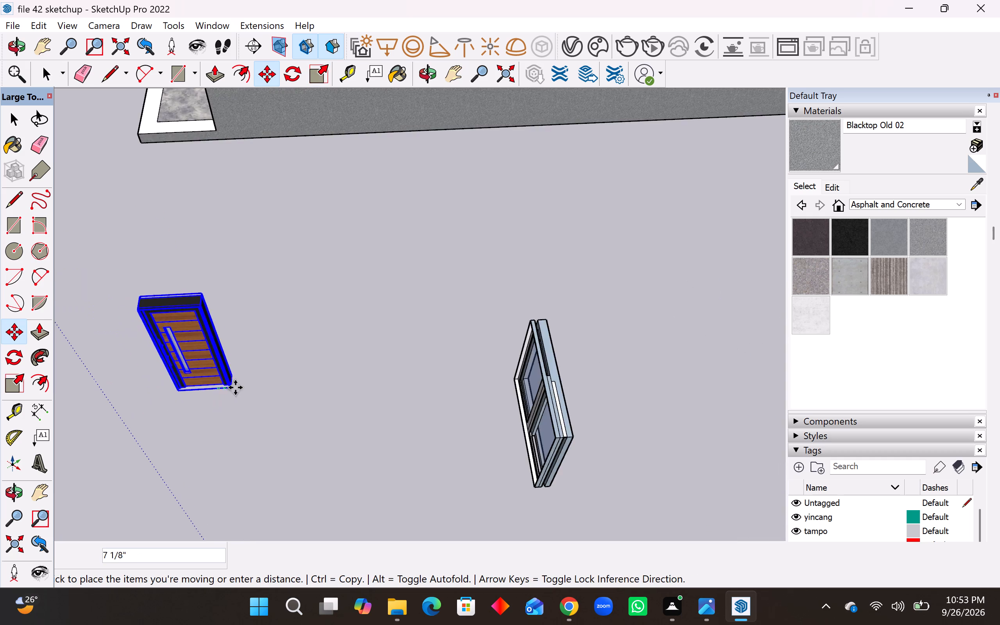
pyautogui.scroll(-20, 235, 387)
pyautogui.scroll(-1, 292, 255)
pyautogui.moveTo(293, 256); pyautogui.dragTo(281, 367, button='middle')
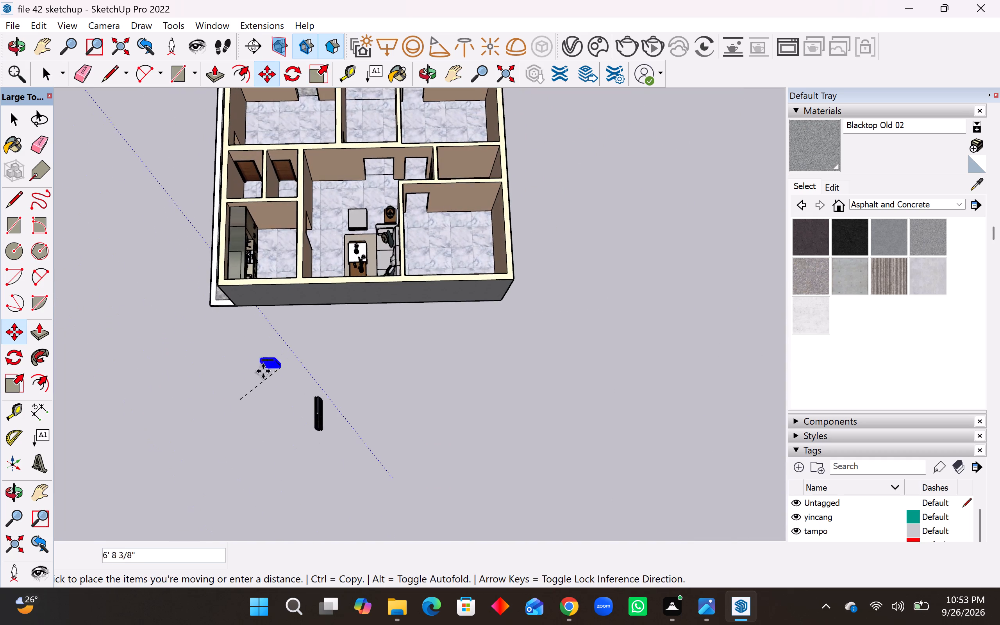
pyautogui.scroll(-9, 237, 382)
pyautogui.scroll(15, 293, 269)
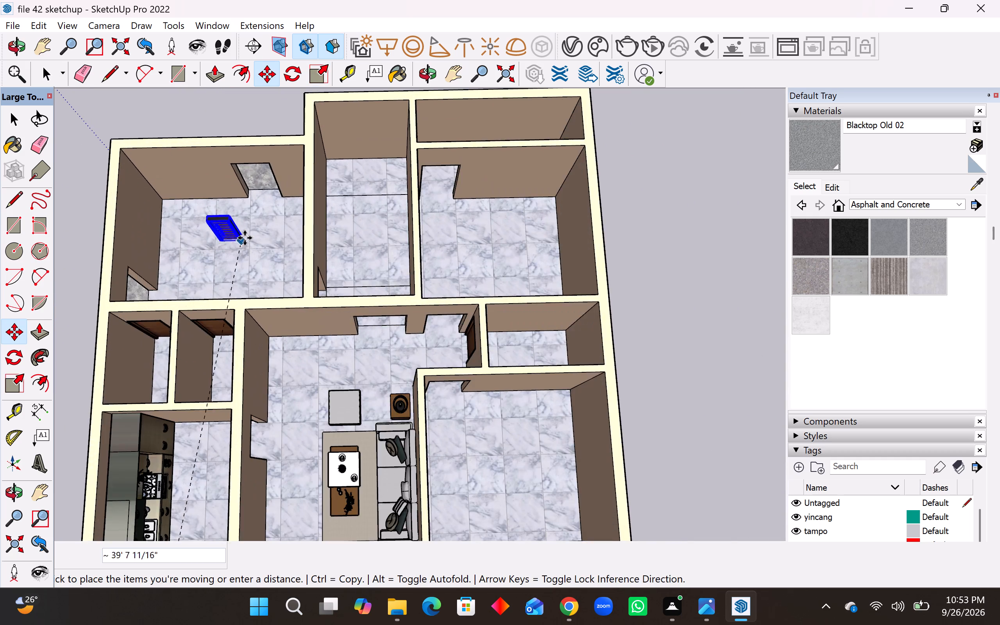
pyautogui.scroll(7, 245, 238)
pyautogui.click(319, 153)
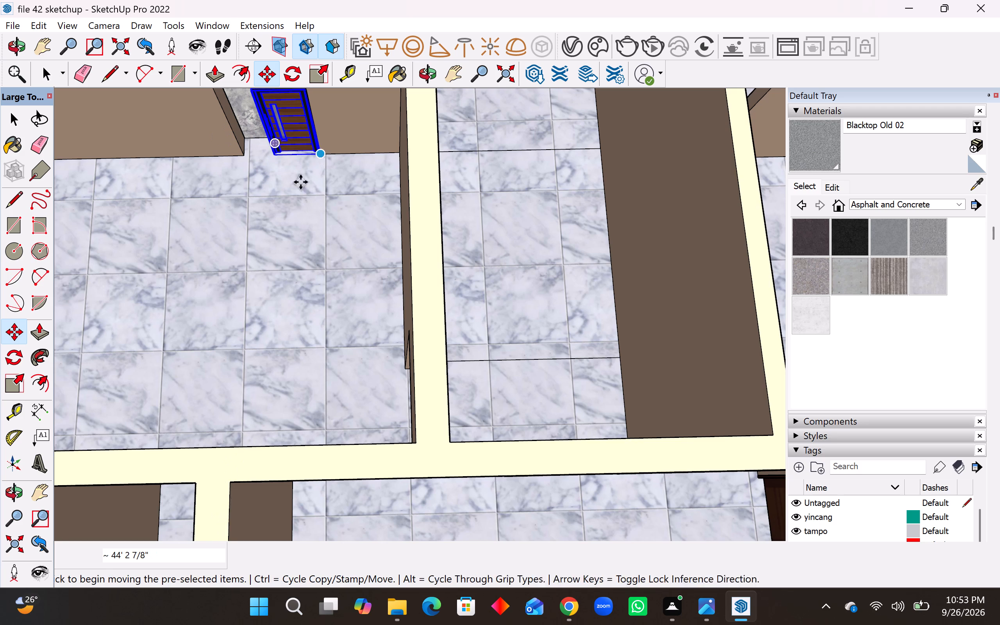
# Stretch the black-framed door's height to the top of the opening and its width by about 1.66 to fill the exterior doorway.
pyautogui.scroll(-9, 231, 319)
pyautogui.scroll(7, 234, 180)
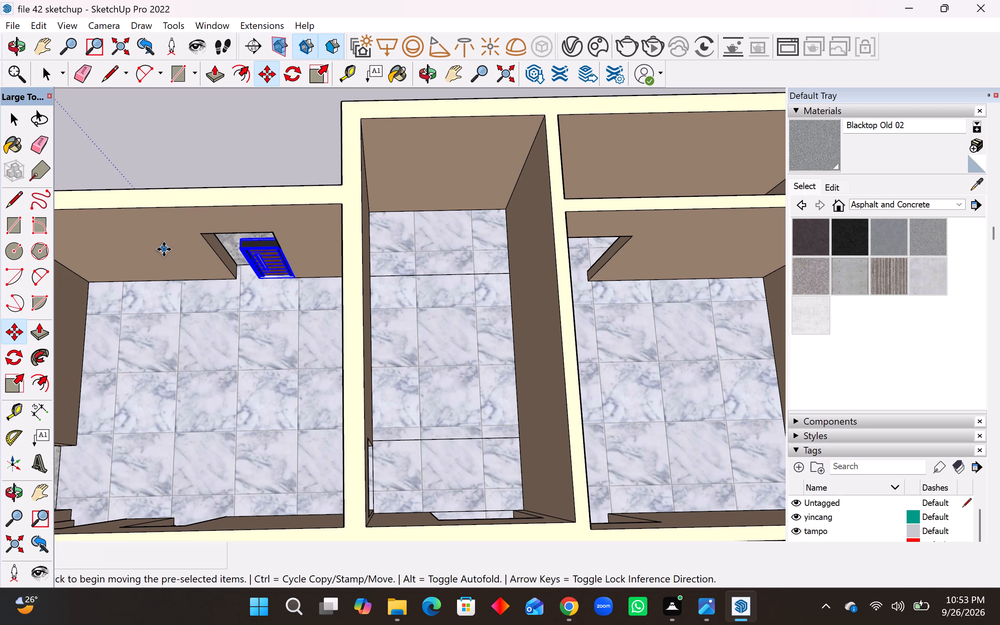
pyautogui.click(11, 382)
pyautogui.click(261, 241)
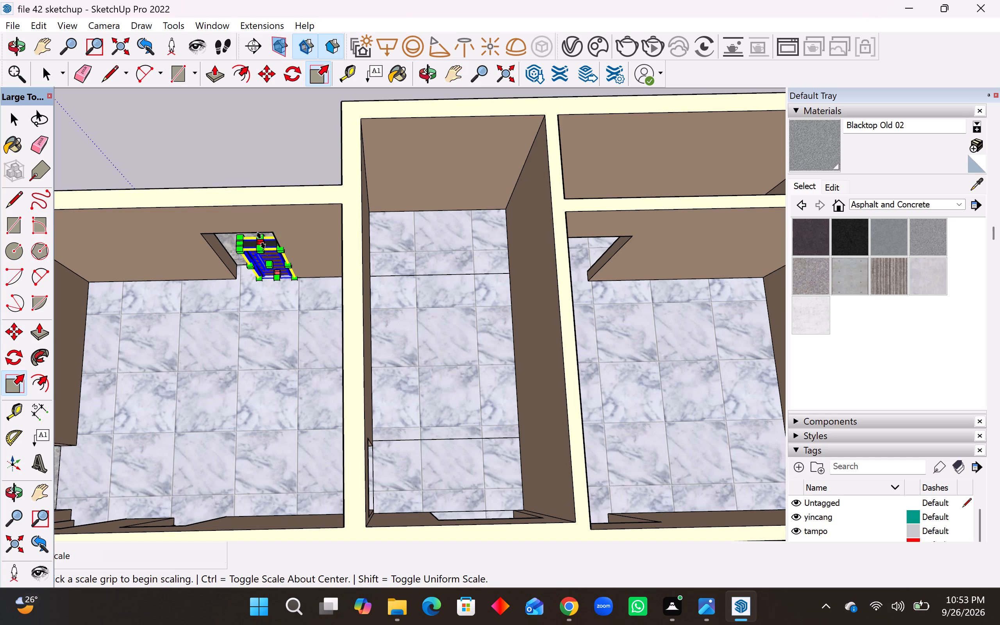
pyautogui.click(259, 230)
pyautogui.moveTo(232, 260); pyautogui.dragTo(401, 214, button='middle')
pyautogui.scroll(2, 239, 333)
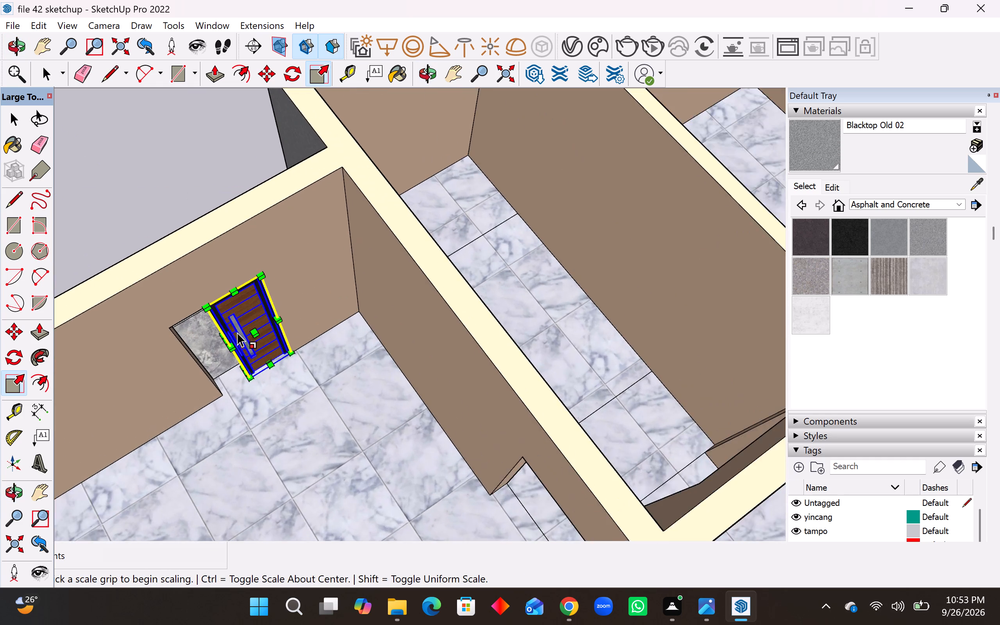
pyautogui.scroll(5, 237, 332)
pyautogui.moveTo(221, 337); pyautogui.dragTo(245, 286, button='middle')
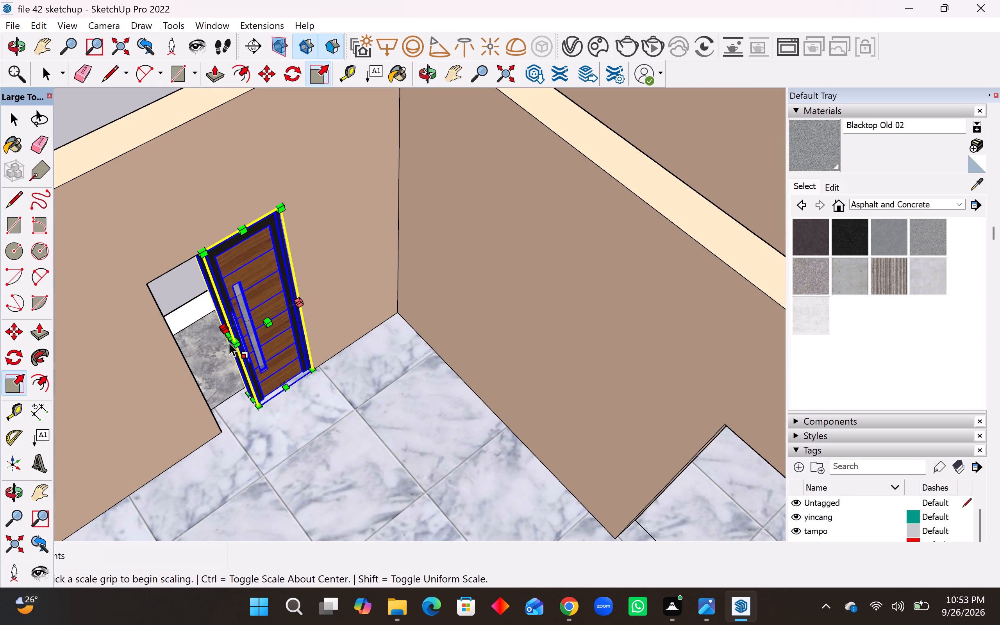
pyautogui.click(229, 339)
pyautogui.click(186, 364)
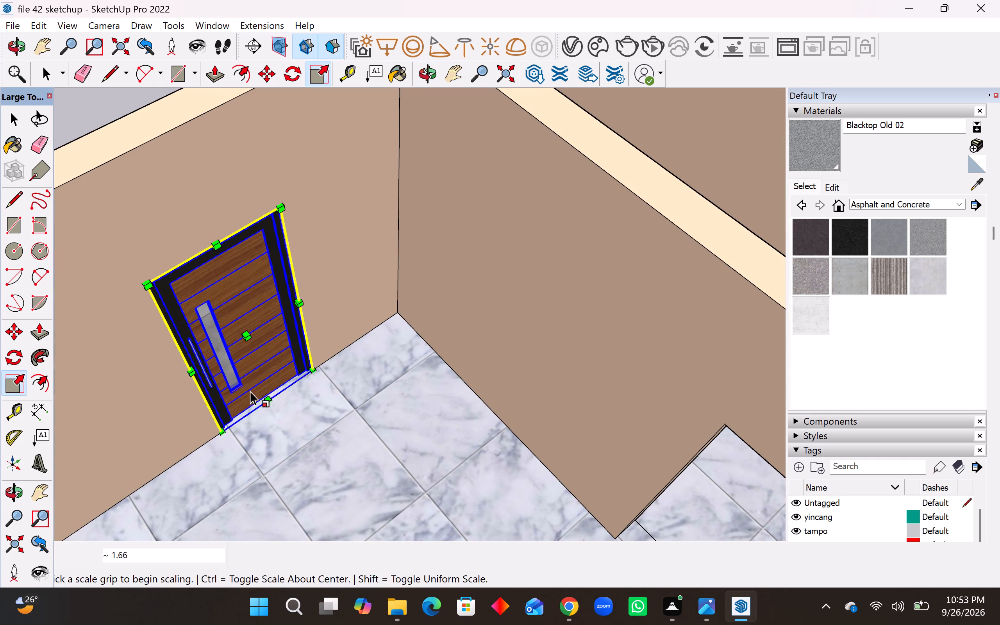
# Copy the fitted black-framed door by its bottom corner about 15' 7/16" into the doorway of the far corner bedroom.
pyautogui.moveTo(254, 386); pyautogui.dragTo(145, 411, button='middle')
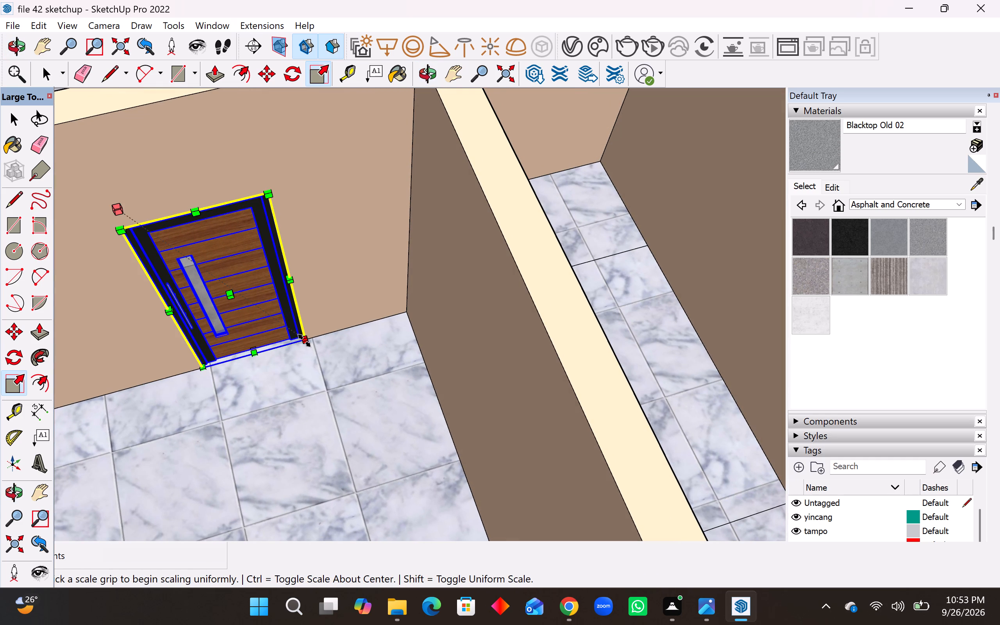
pyautogui.press('m')
pyautogui.click(307, 341)
pyautogui.scroll(-4, 251, 390)
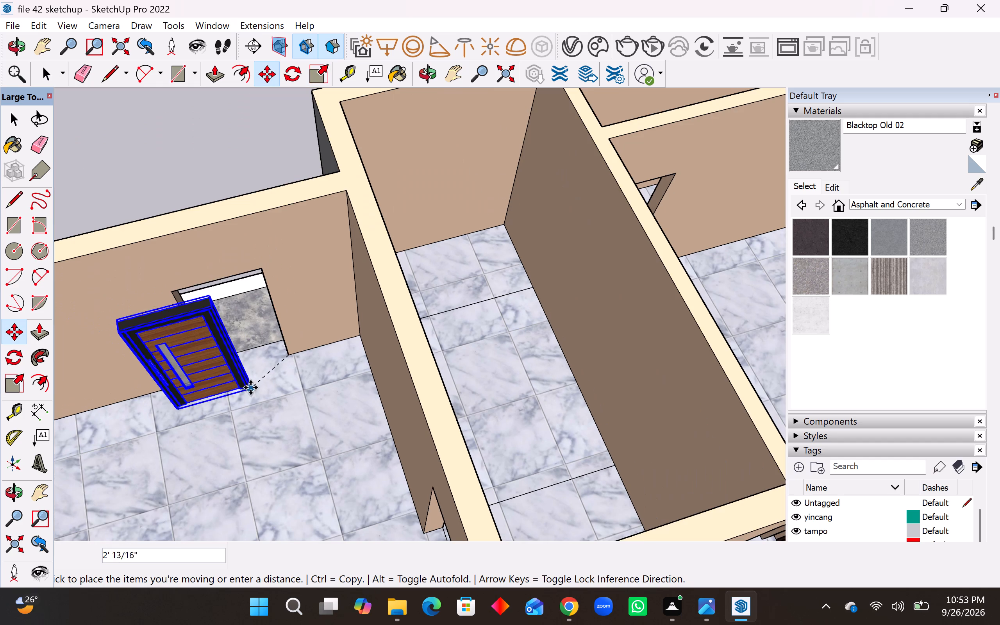
pyautogui.scroll(-13, 258, 388)
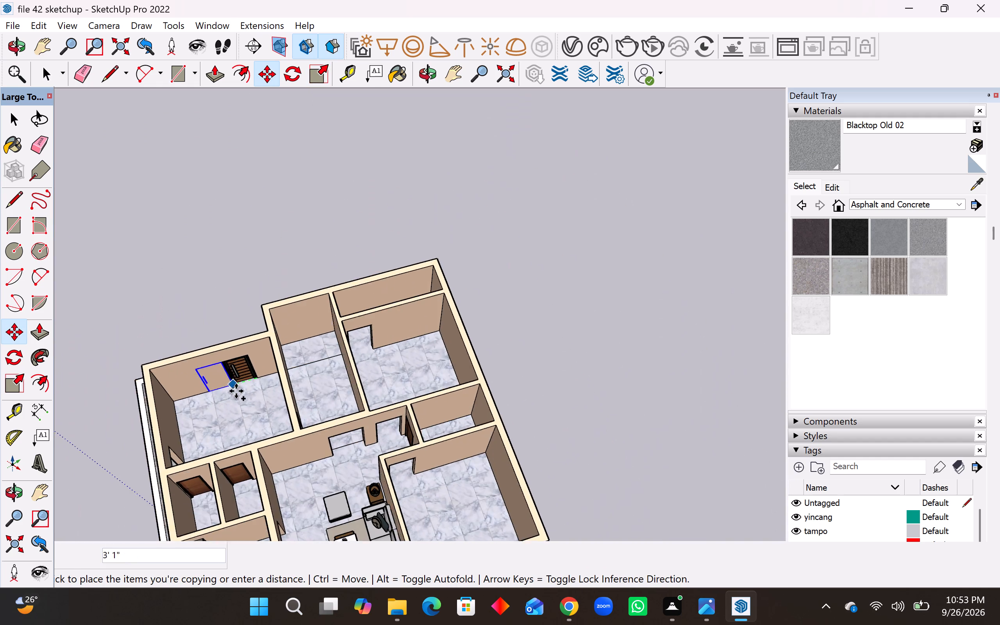
pyautogui.moveTo(492, 354); pyautogui.dragTo(426, 368, button='middle')
pyautogui.scroll(12, 382, 339)
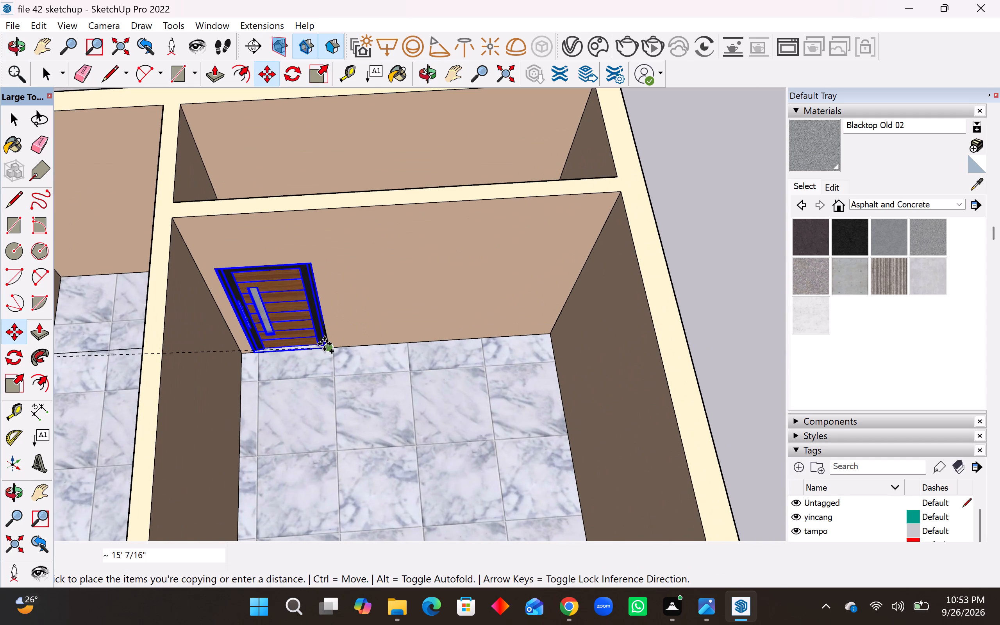
pyautogui.click(324, 347)
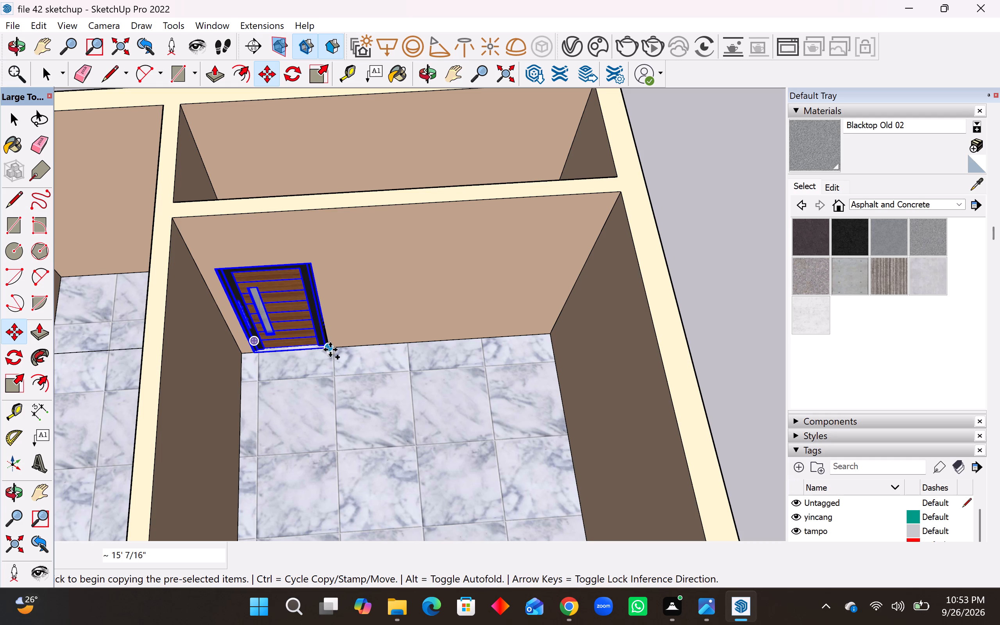
# Copy the far bedroom's black-framed door 12' into the hall opening beside the small room at the hall's end.
pyautogui.click(330, 349)
pyautogui.scroll(-14, 299, 372)
pyautogui.scroll(10, 295, 457)
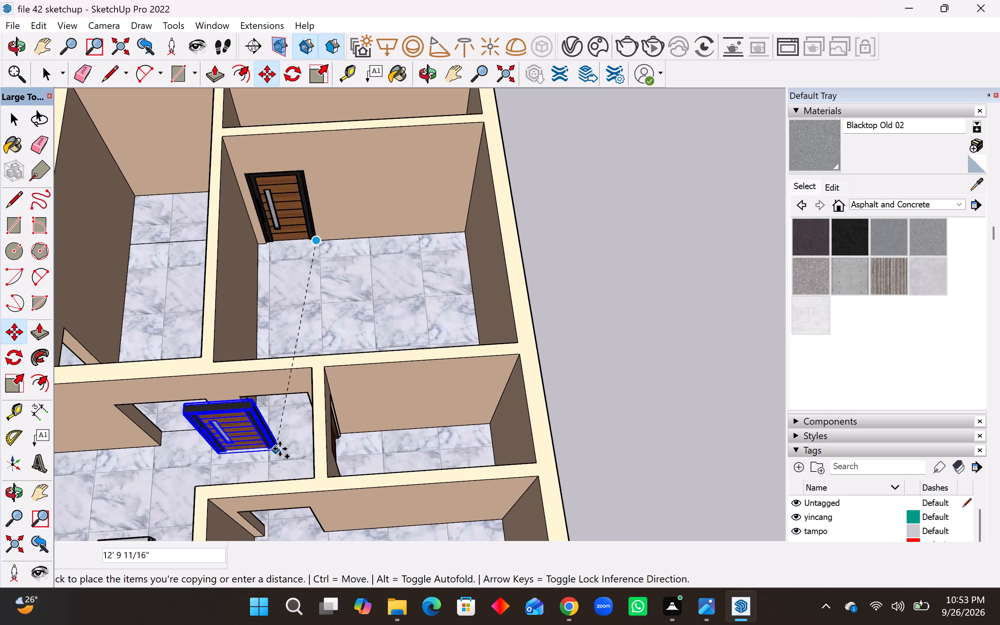
pyautogui.scroll(8, 280, 449)
pyautogui.click(367, 420)
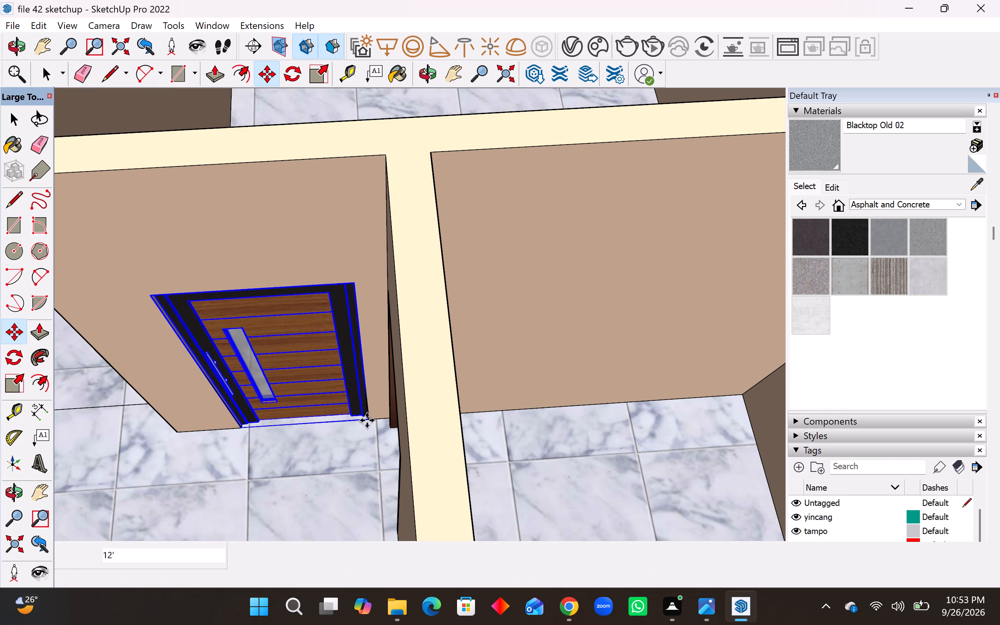
# Copy the hall's black-framed door by its bottom corner 5' into the doorway of the neighbouring front bedroom.
pyautogui.click(367, 420)
pyautogui.scroll(-8, 305, 442)
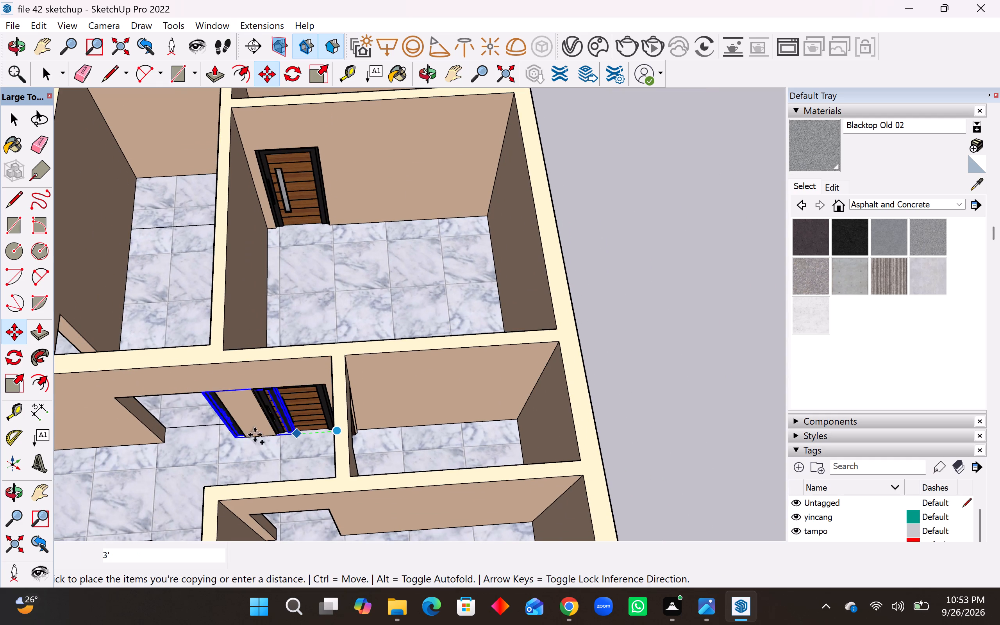
pyautogui.scroll(-4, 344, 428)
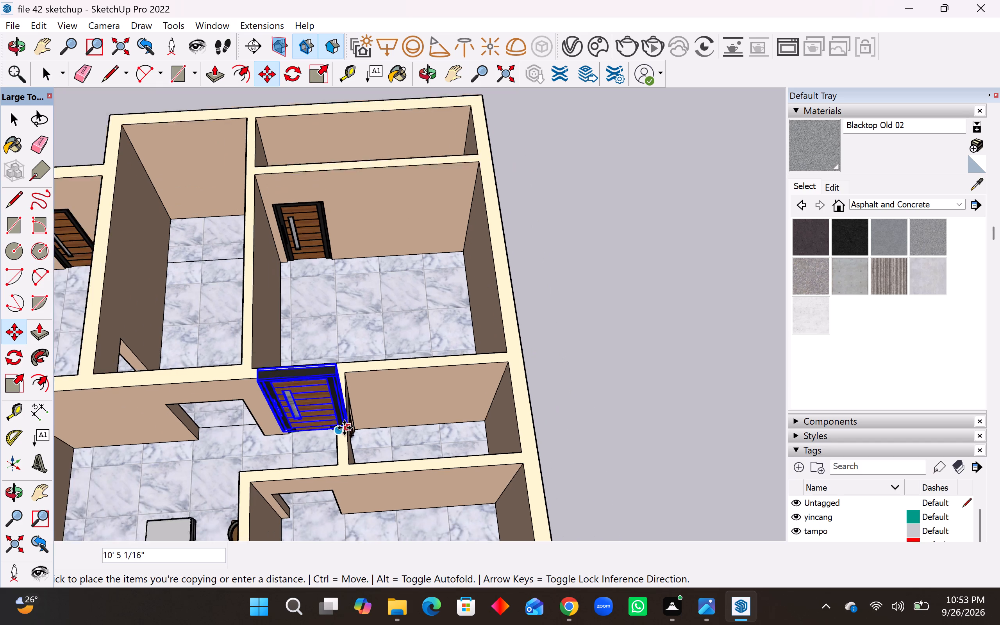
pyautogui.scroll(8, 332, 504)
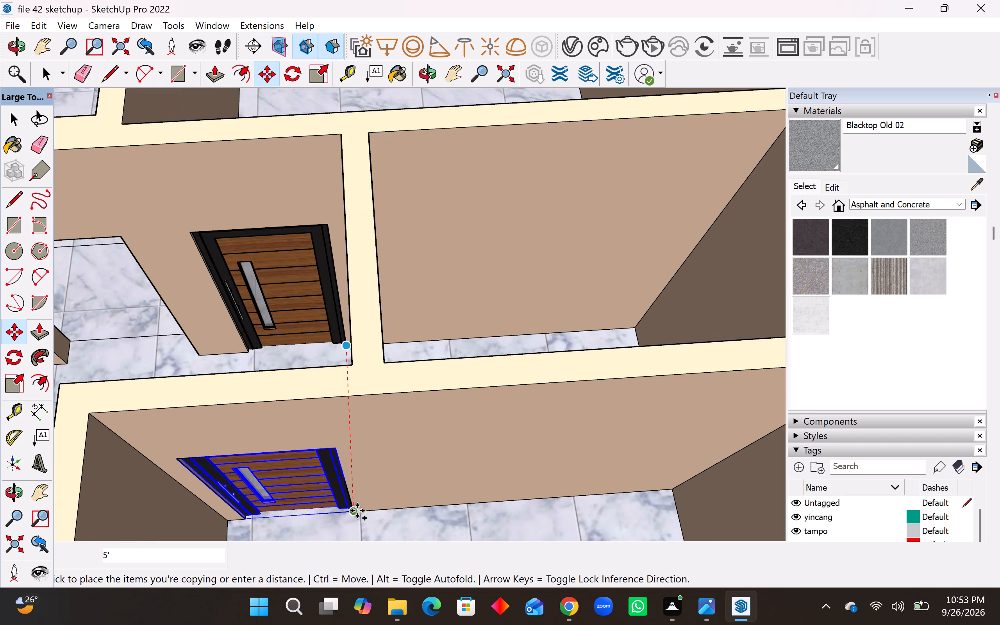
pyautogui.click(357, 511)
# Copy the front bedroom's black-framed door about 22' 3 9/16" to the open ground outside the house.
pyautogui.scroll(-20, 554, 410)
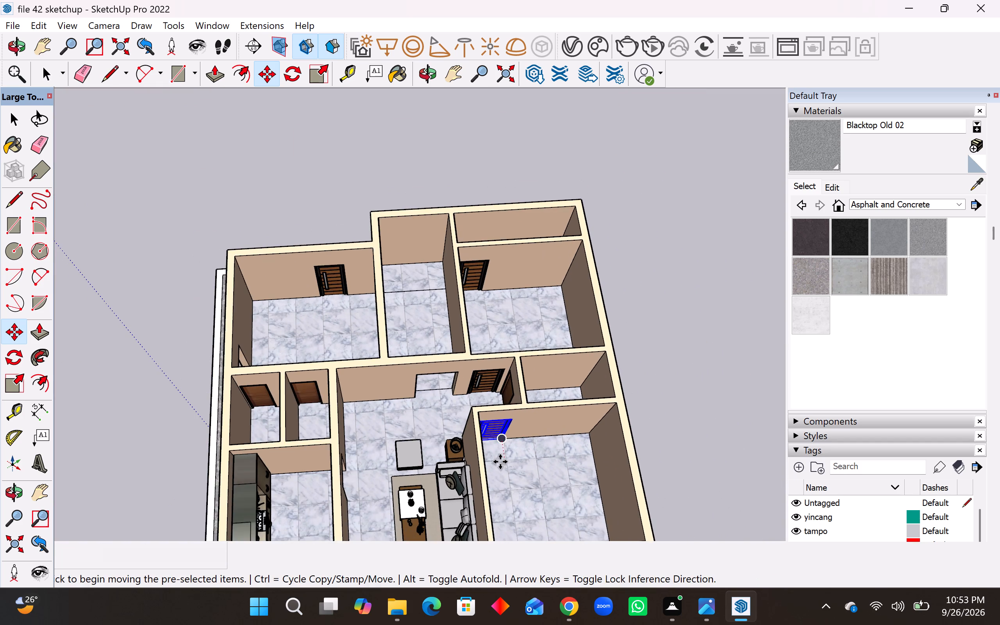
pyautogui.scroll(4, 500, 462)
pyautogui.scroll(-4, 417, 481)
pyautogui.moveTo(417, 480); pyautogui.dragTo(266, 392, button='middle')
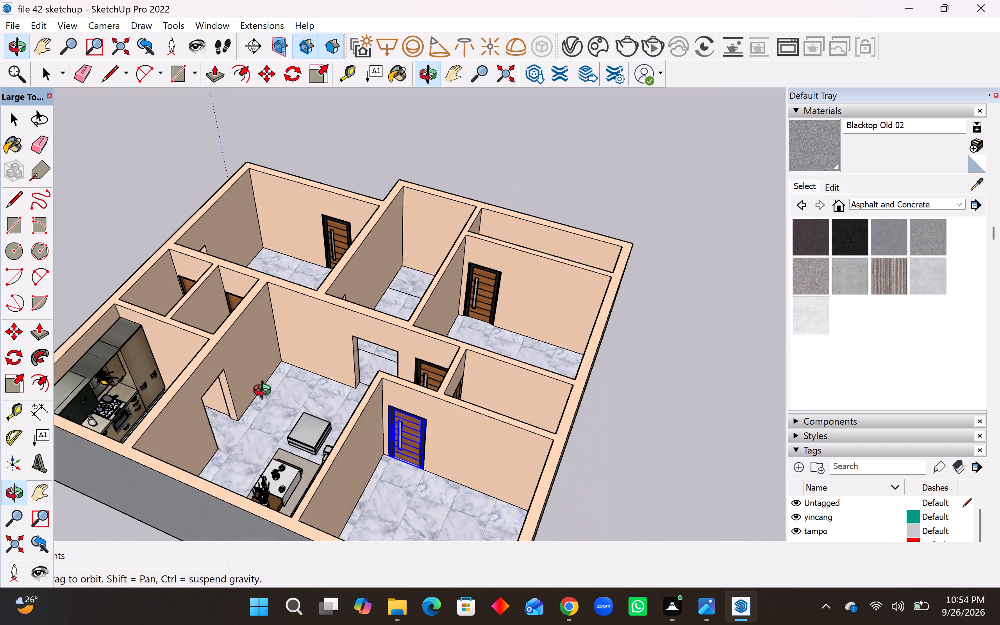
pyautogui.moveTo(266, 392); pyautogui.dragTo(245, 403, button='middle')
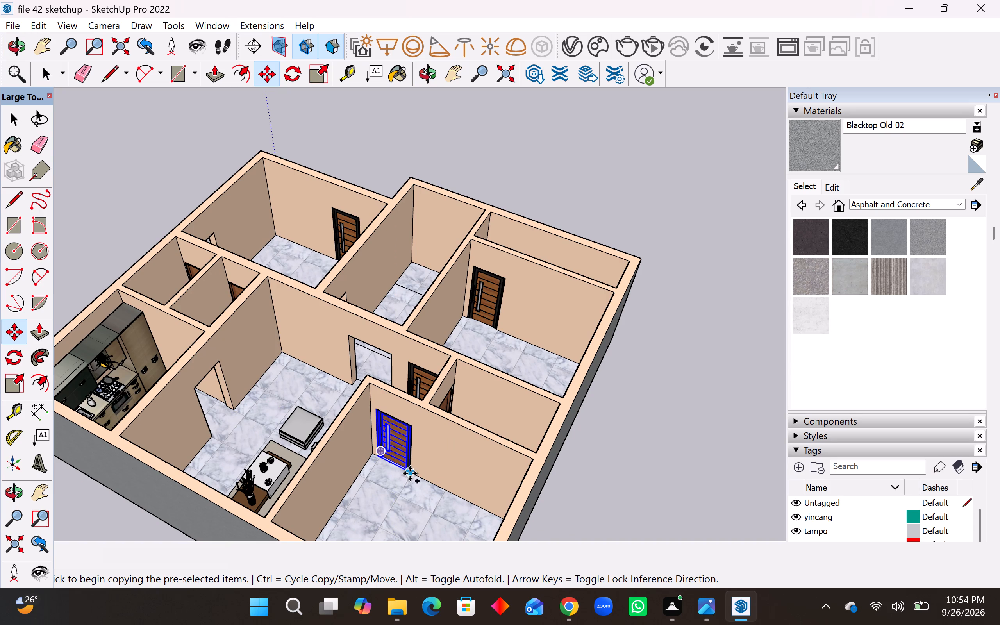
pyautogui.click(410, 473)
pyautogui.click(688, 475)
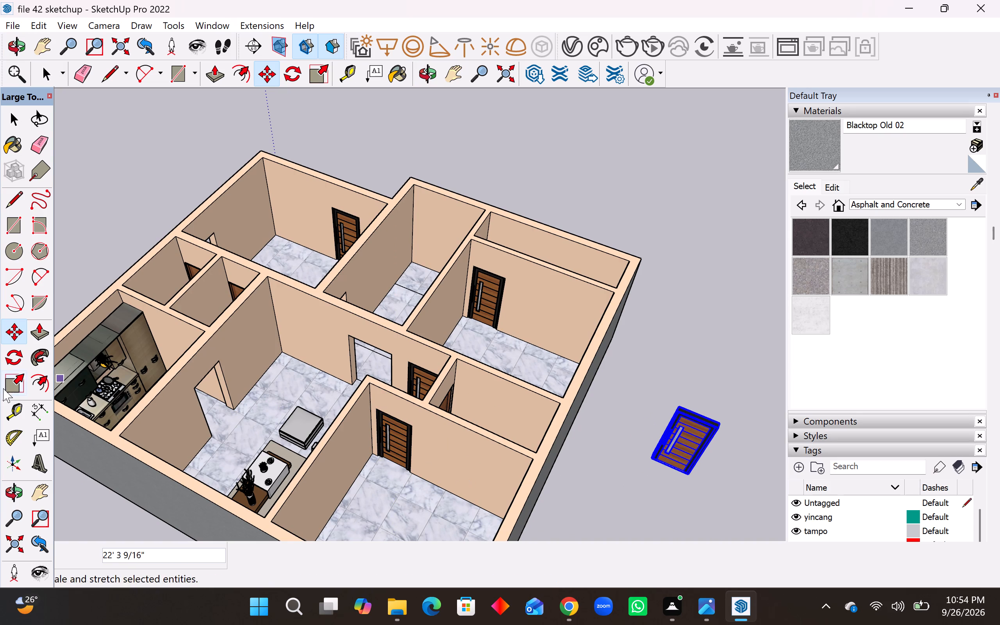
# Rotate the door copy outside the house 90 degrees horizontally.
pyautogui.click(11, 358)
pyautogui.click(655, 508)
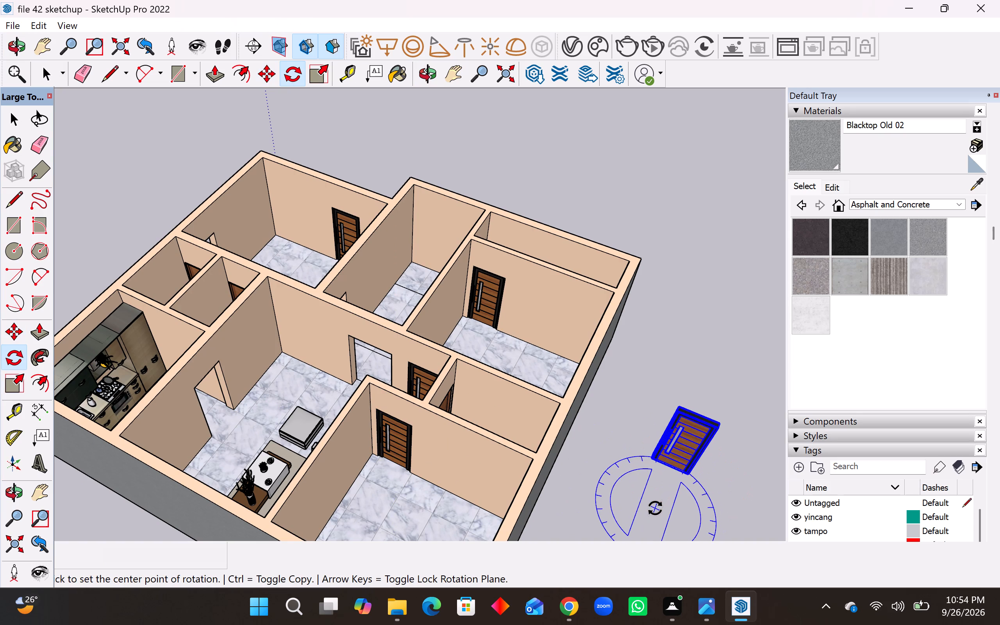
pyautogui.click(713, 534)
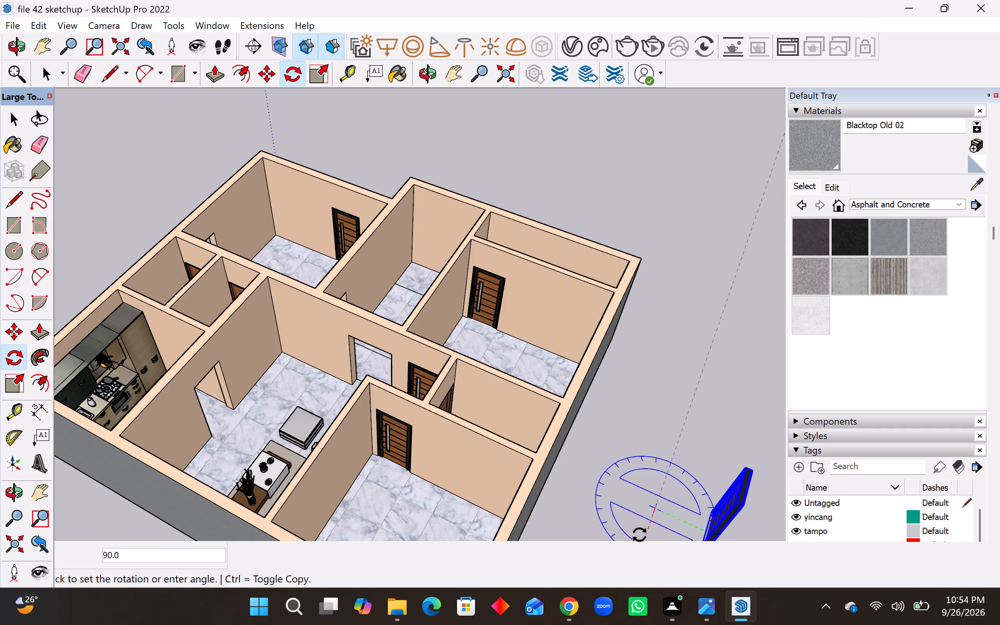
pyautogui.click(639, 535)
# Move the rotated black-framed door by its bottom corner into the doorway between the living room and the kitchen.
pyautogui.moveTo(655, 490); pyautogui.dragTo(721, 504, button='middle')
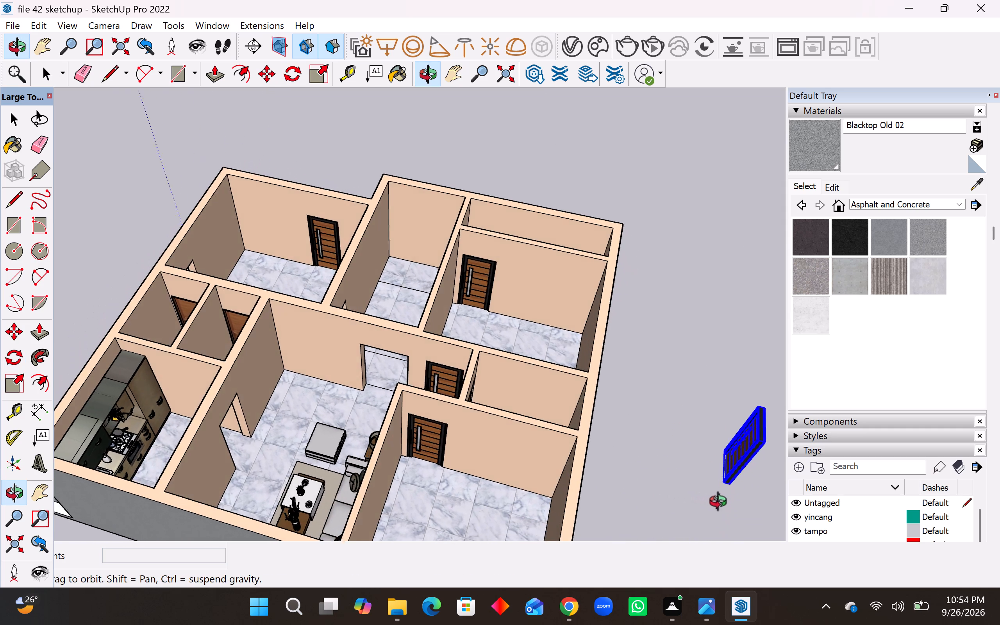
pyautogui.moveTo(721, 504); pyautogui.dragTo(496, 369, button='middle')
pyautogui.moveTo(576, 429); pyautogui.dragTo(574, 461, button='middle')
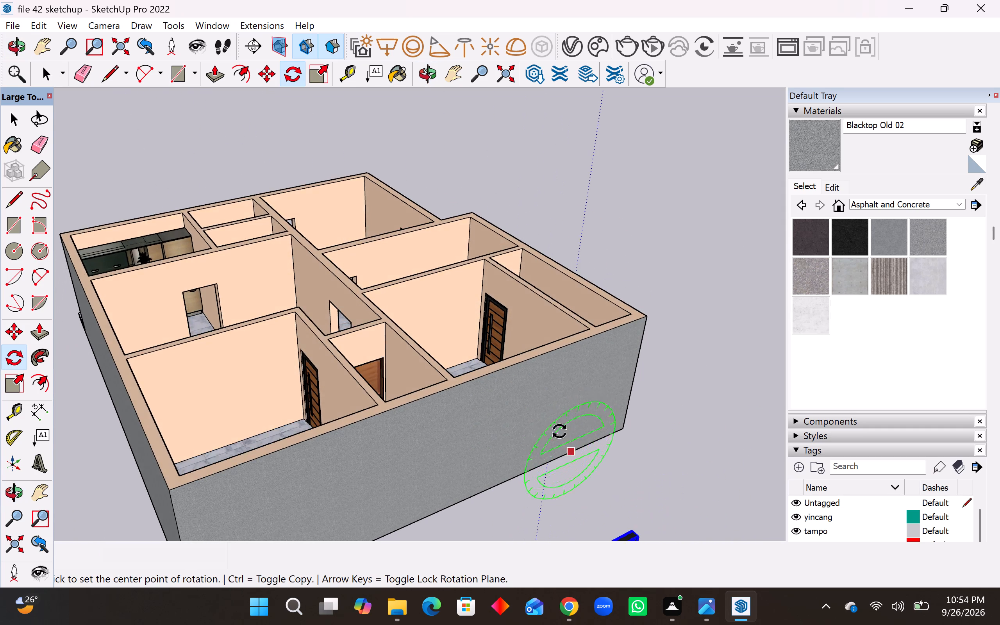
pyautogui.scroll(-11, 532, 391)
pyautogui.scroll(14, 587, 512)
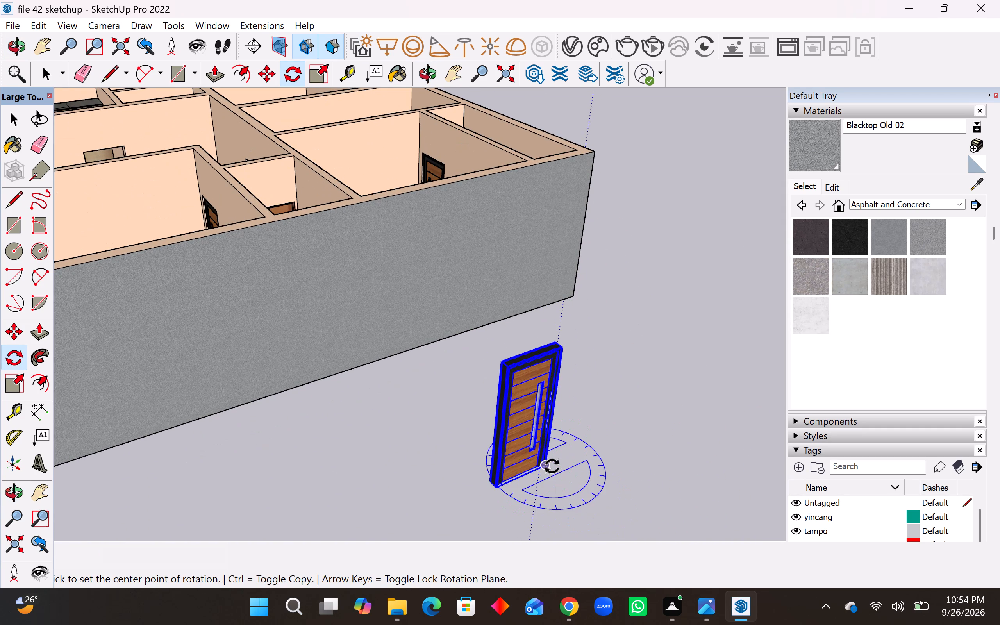
pyautogui.press('m')
pyautogui.click(551, 468)
pyautogui.scroll(-6, 635, 494)
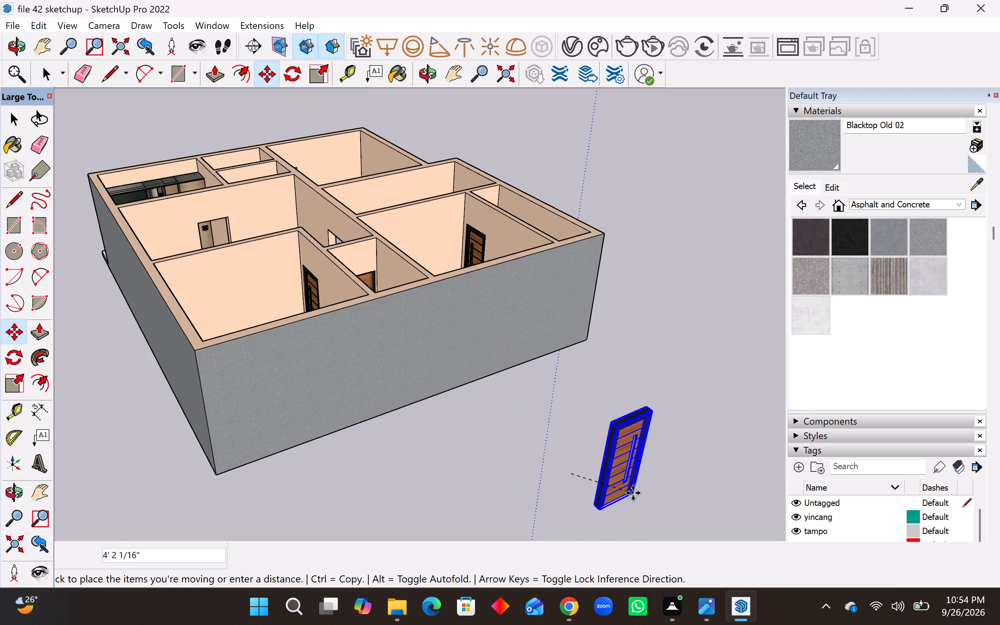
pyautogui.scroll(-5, 633, 493)
pyautogui.moveTo(393, 327); pyautogui.dragTo(318, 435, button='middle')
pyautogui.scroll(10, 296, 287)
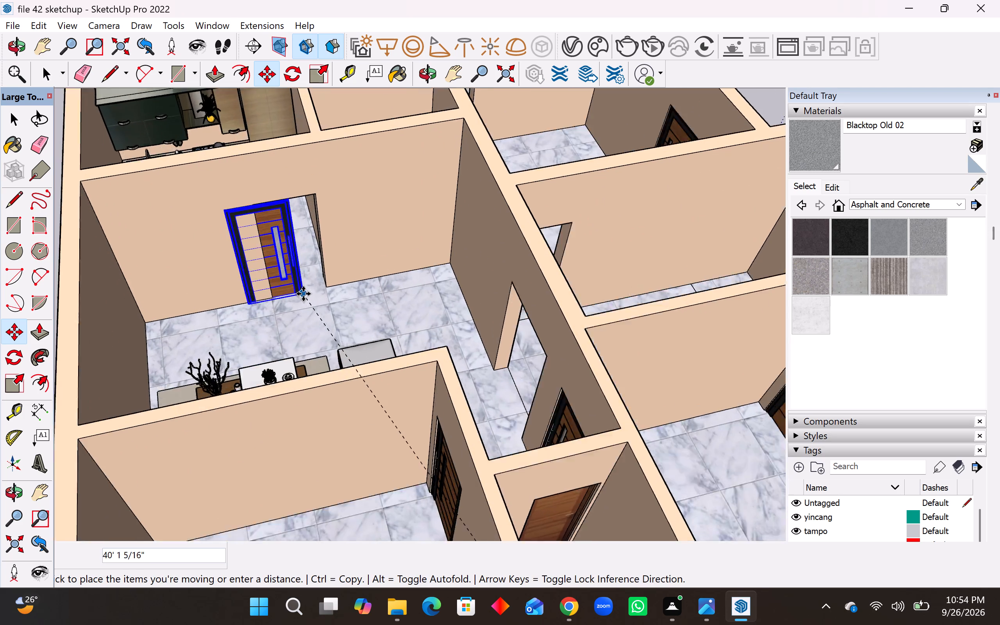
pyautogui.scroll(2, 303, 294)
pyautogui.click(334, 286)
# Copy the living room's rotated door by its bottom corner into the terrace doorway of the room beyond the two small rooms.
pyautogui.scroll(-7, 345, 414)
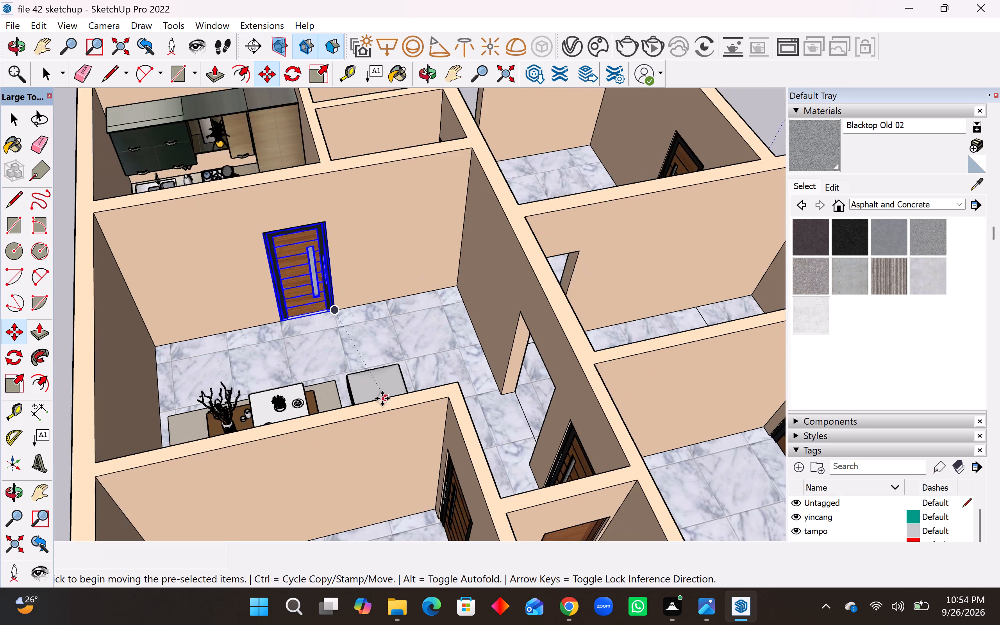
pyautogui.scroll(-12, 382, 398)
pyautogui.moveTo(468, 367); pyautogui.dragTo(362, 363, button='middle')
pyautogui.scroll(9, 455, 349)
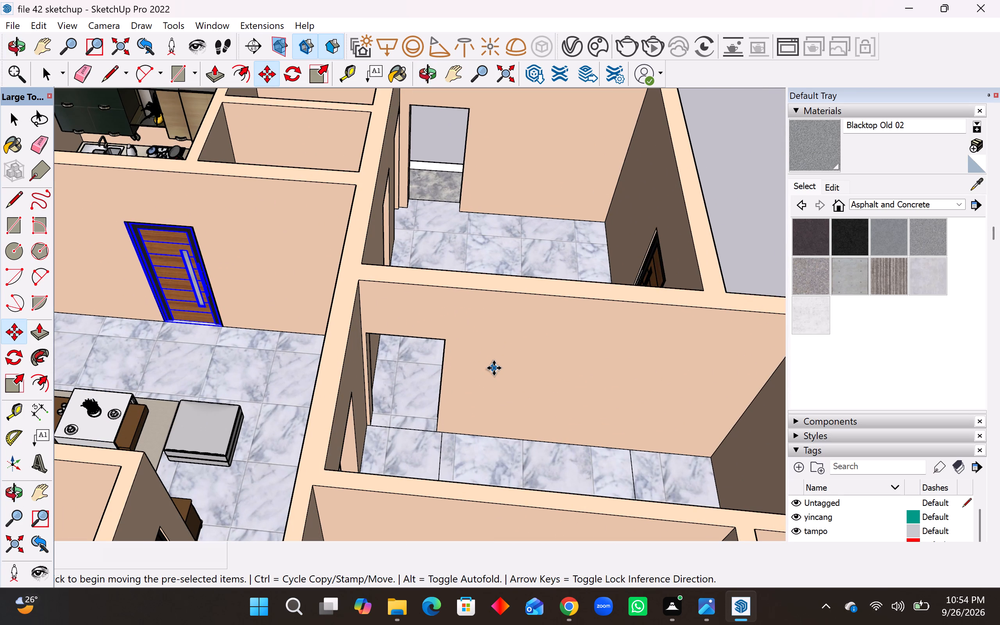
pyautogui.moveTo(495, 369); pyautogui.dragTo(370, 375, button='middle')
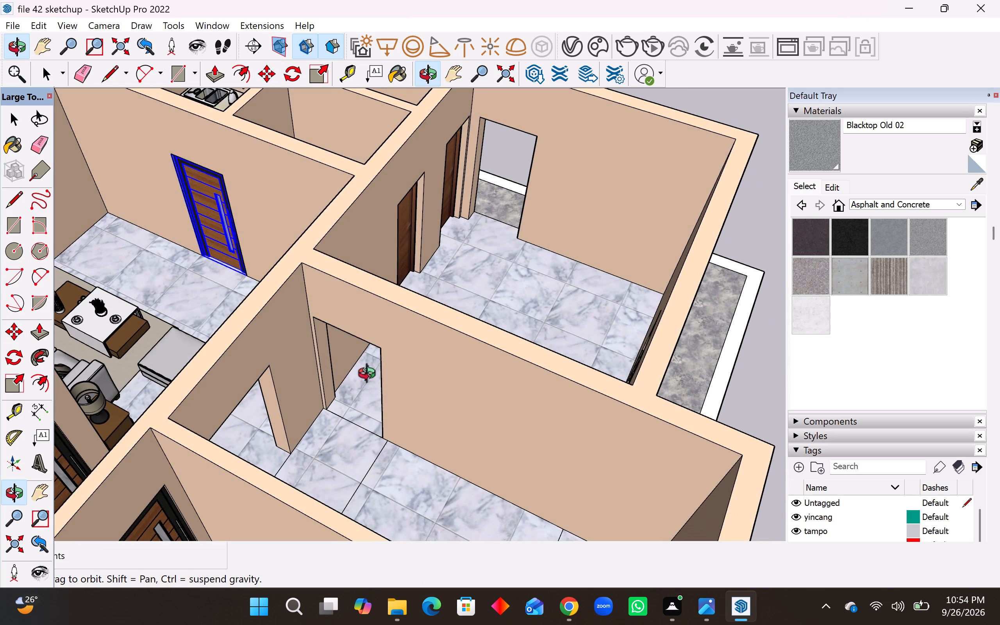
pyautogui.moveTo(370, 375); pyautogui.dragTo(402, 393, button='middle')
pyautogui.press('m')
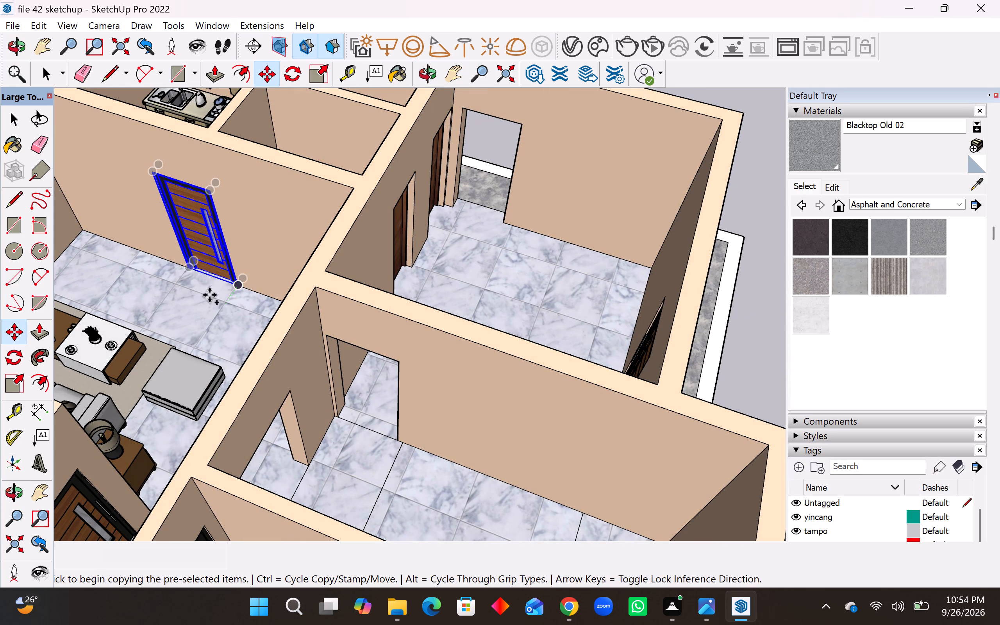
pyautogui.scroll(8, 230, 290)
pyautogui.click(245, 282)
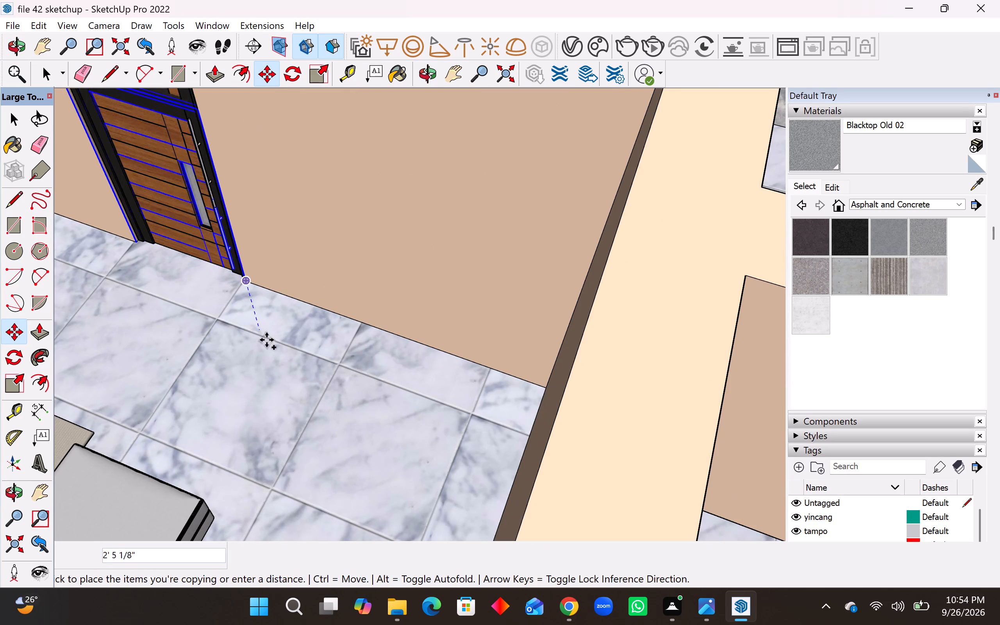
pyautogui.scroll(-6, 266, 340)
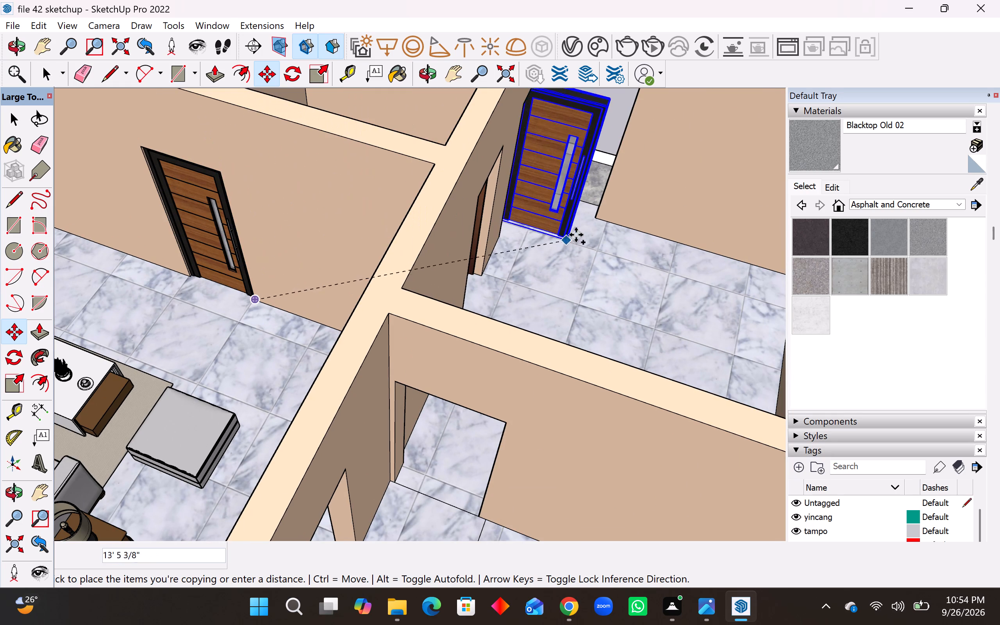
pyautogui.click(595, 217)
# Copy the terrace door by its bottom corner about 14' 5 1/16" into the doorway of the adjoining long room.
pyautogui.scroll(-7, 405, 325)
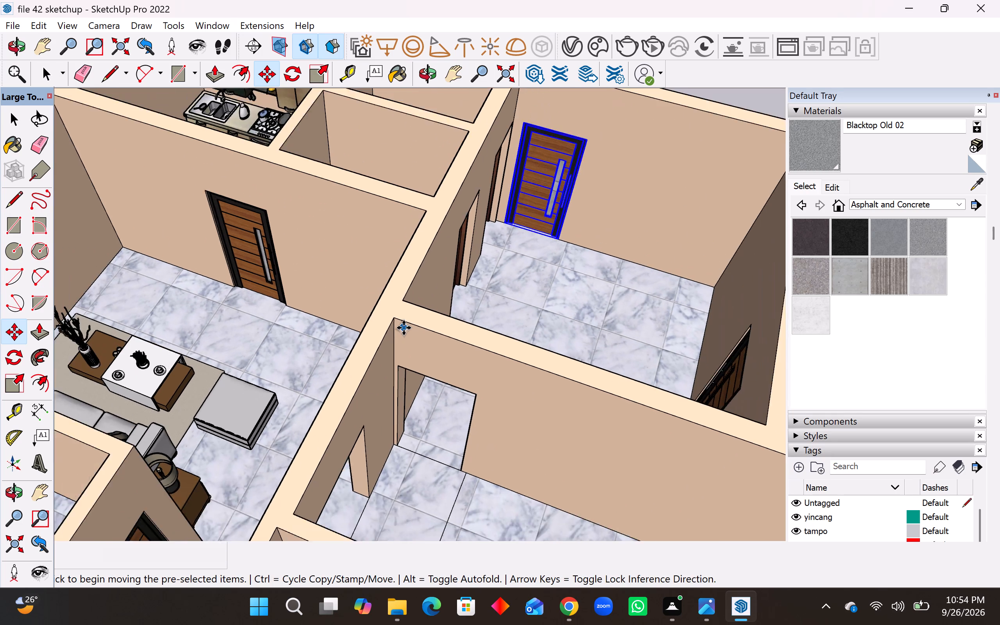
pyautogui.scroll(-3, 404, 328)
pyautogui.press('space')
pyautogui.scroll(-5, 414, 317)
pyautogui.moveTo(507, 279); pyautogui.dragTo(498, 256, button='middle')
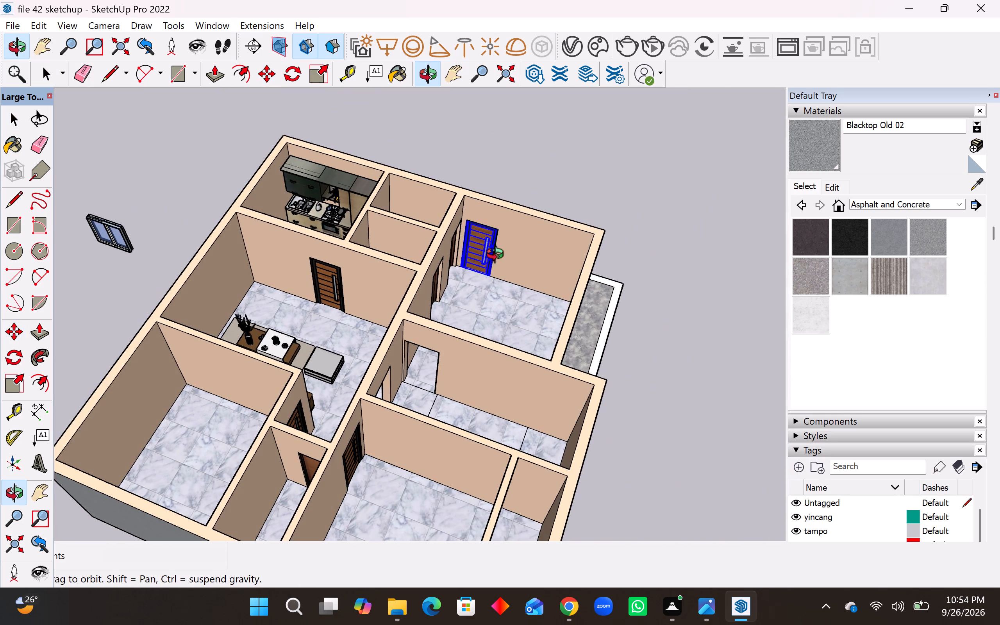
pyautogui.moveTo(498, 256); pyautogui.dragTo(774, 289, button='middle')
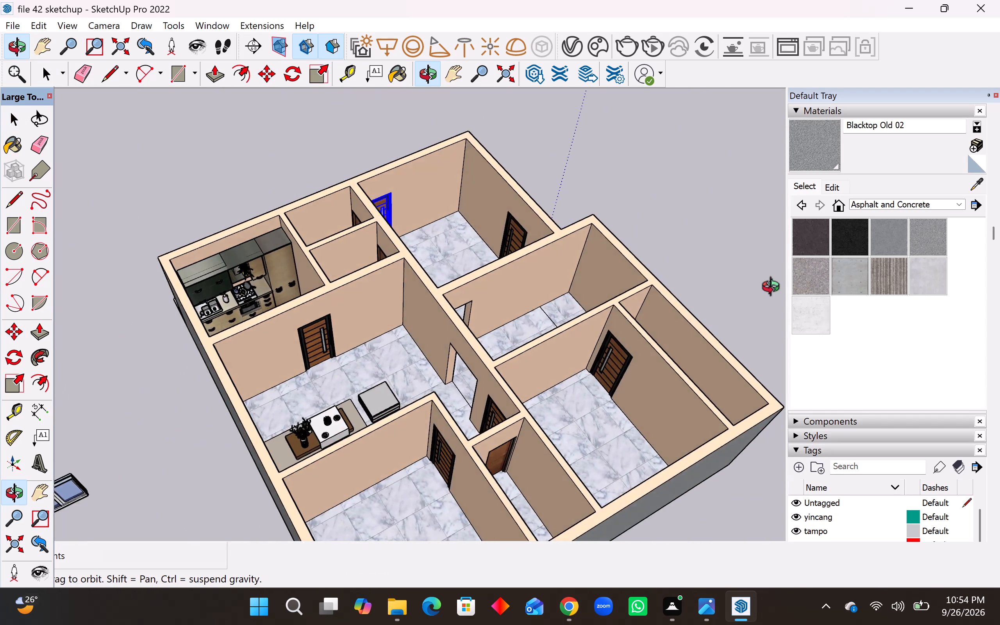
pyautogui.moveTo(774, 289); pyautogui.dragTo(579, 317, button='middle')
pyautogui.scroll(4, 492, 266)
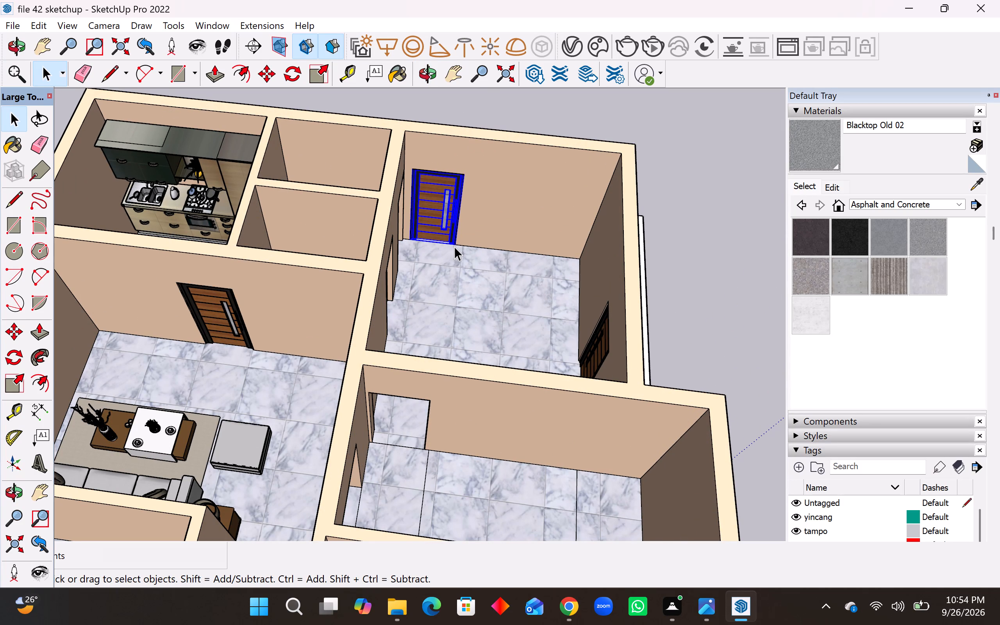
pyautogui.press('m')
pyautogui.click(457, 246)
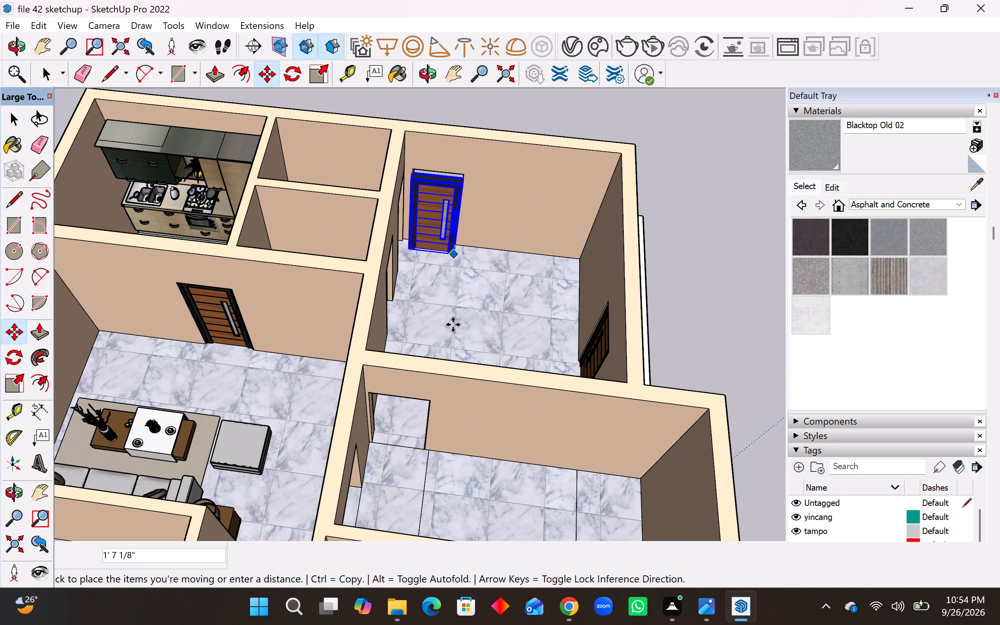
pyautogui.click(425, 454)
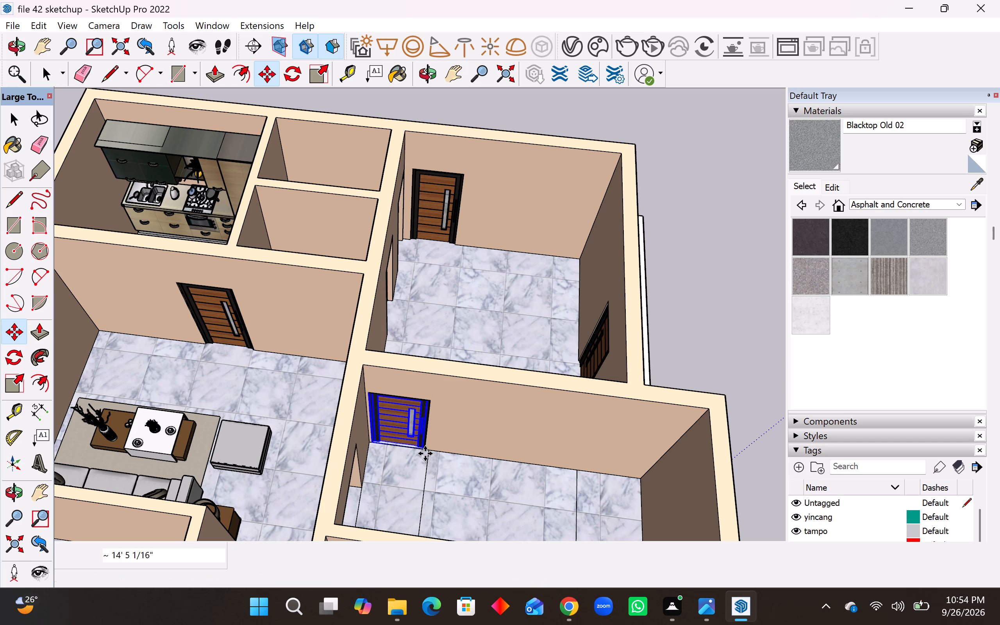
pyautogui.press('space')
# Examine the house from all sides, checking the fitted doors and the wall openings in each room.
pyautogui.scroll(-16, 426, 430)
pyautogui.moveTo(511, 414); pyautogui.dragTo(603, 282, button='middle')
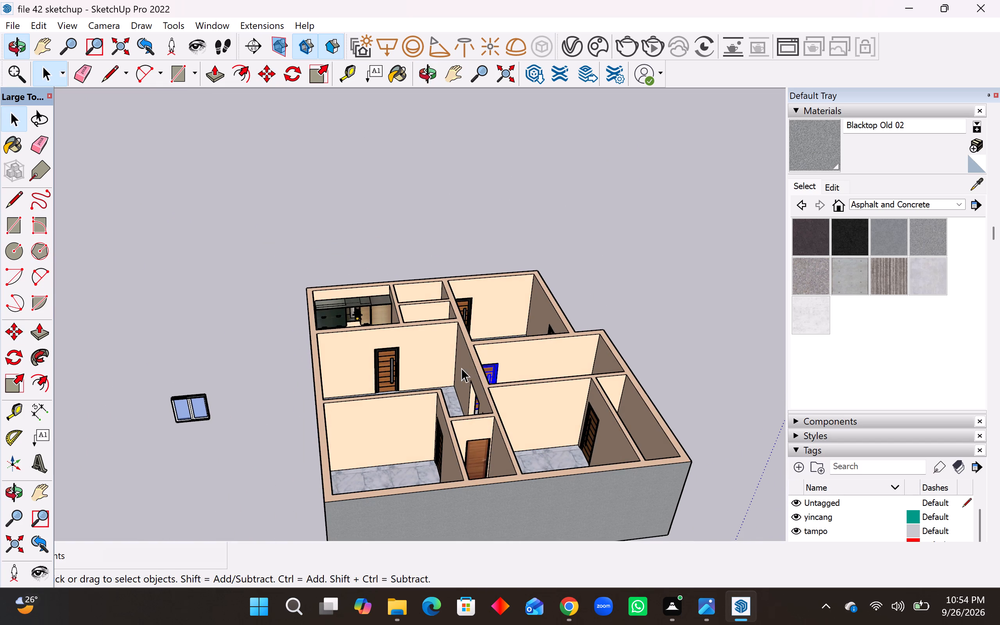
pyautogui.moveTo(461, 368); pyautogui.dragTo(626, 469, button='middle')
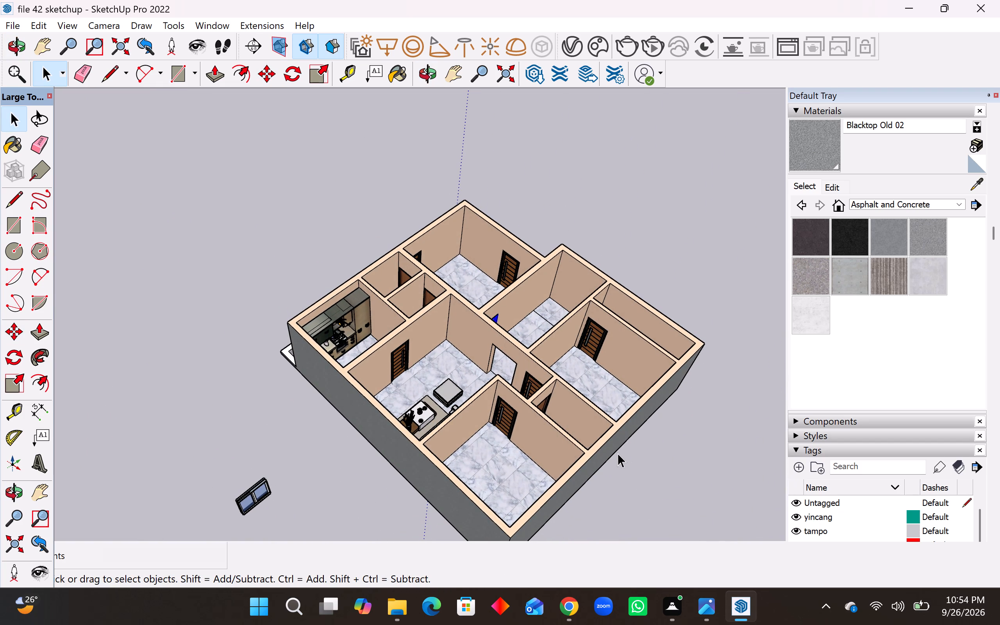
pyautogui.moveTo(537, 434); pyautogui.dragTo(702, 478, button='middle')
pyautogui.scroll(-1, 626, 429)
pyautogui.moveTo(566, 394); pyautogui.dragTo(703, 460, button='middle')
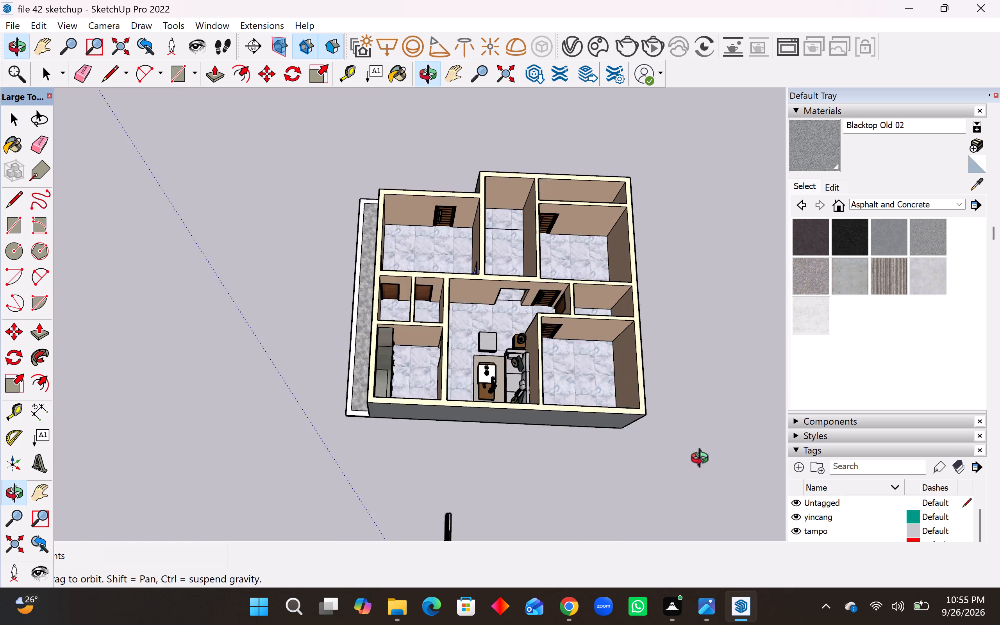
pyautogui.moveTo(703, 460); pyautogui.dragTo(381, 394, button='middle')
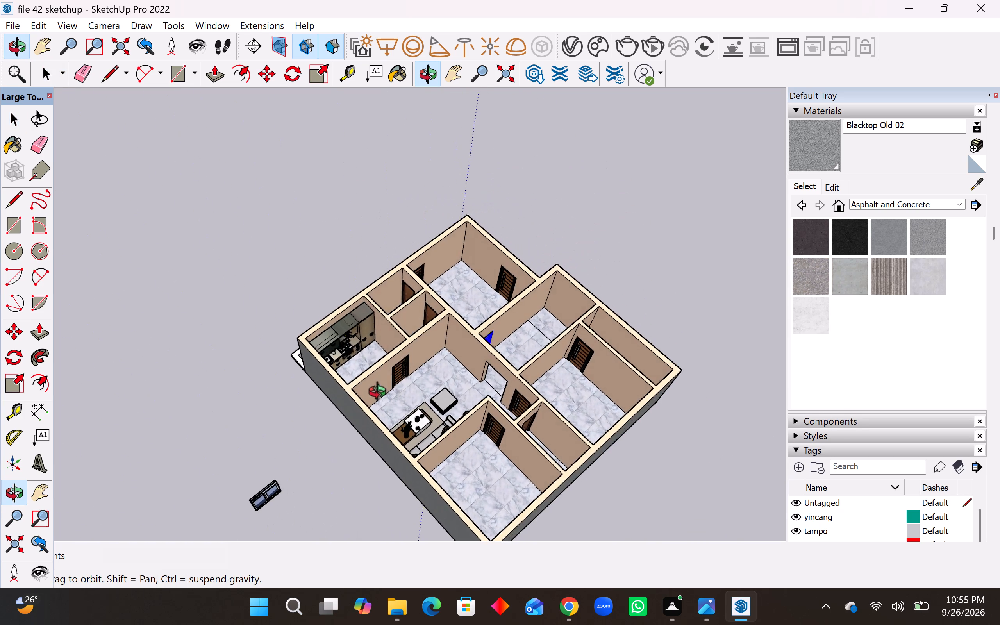
pyautogui.moveTo(381, 394); pyautogui.dragTo(609, 344, button='middle')
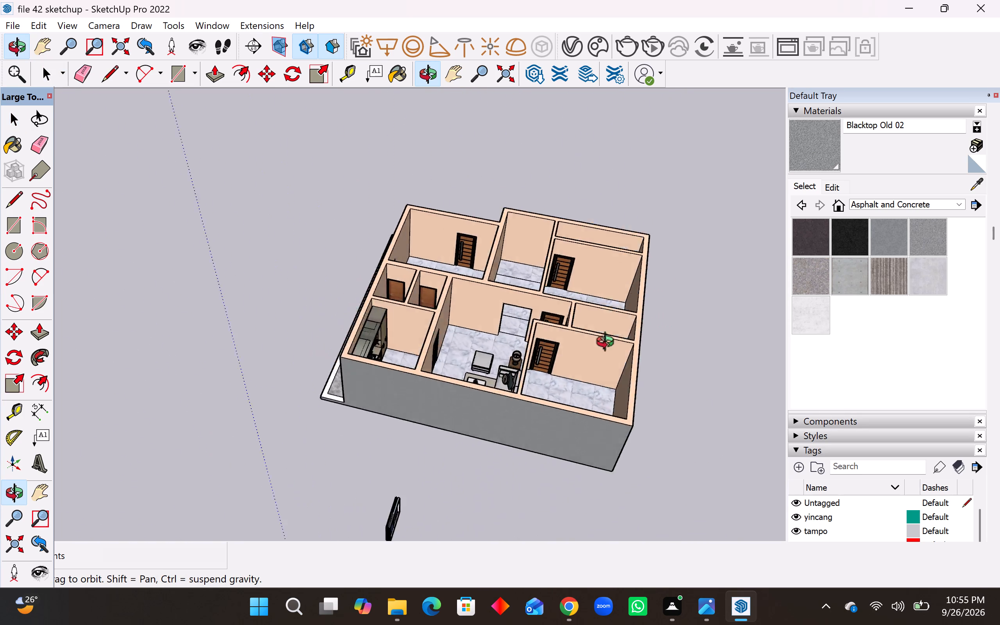
pyautogui.moveTo(609, 344); pyautogui.dragTo(782, 470, button='middle')
pyautogui.moveTo(364, 313); pyautogui.dragTo(793, 228, button='middle')
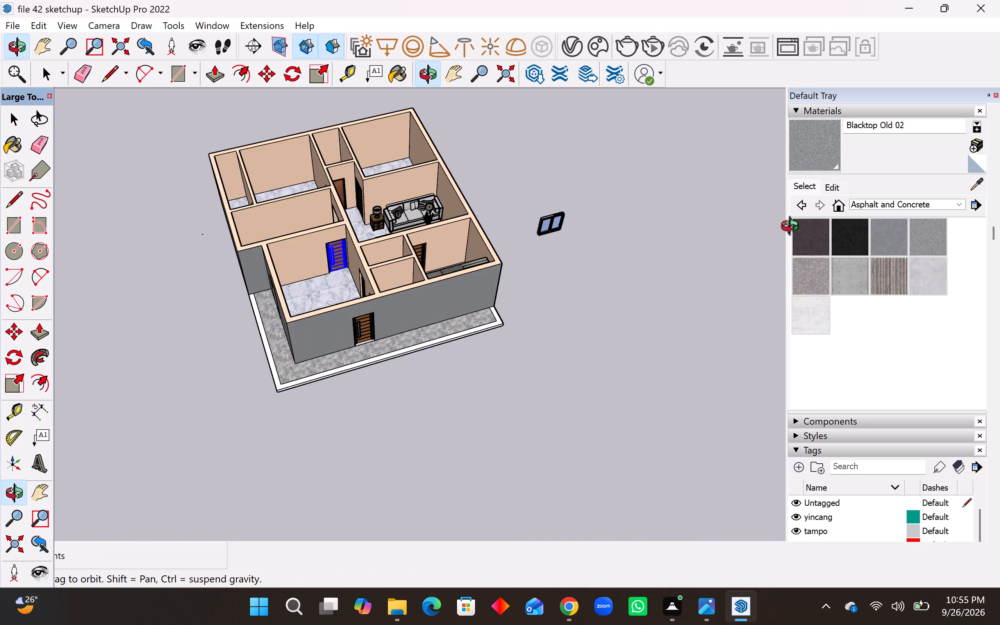
pyautogui.moveTo(793, 228); pyautogui.dragTo(217, 288, button='middle')
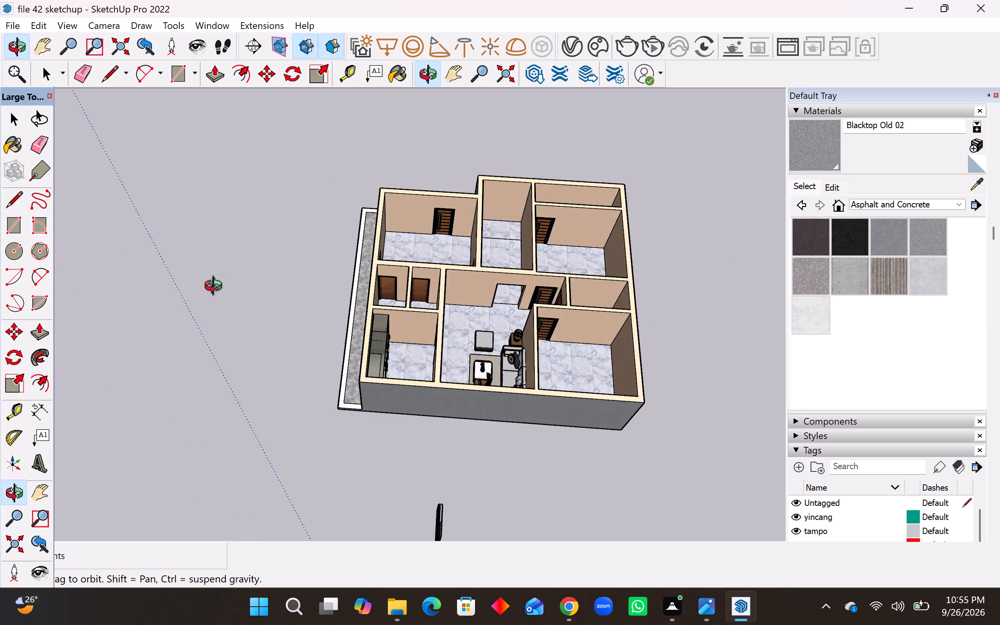
pyautogui.moveTo(217, 288); pyautogui.dragTo(26, 297, button='middle')
pyautogui.scroll(4, 402, 387)
pyautogui.moveTo(401, 389); pyautogui.dragTo(406, 296, button='middle')
pyautogui.moveTo(387, 319); pyautogui.dragTo(611, 359, button='middle')
pyautogui.scroll(-6, 527, 281)
pyautogui.moveTo(521, 277); pyautogui.dragTo(812, 367, button='middle')
pyautogui.scroll(14, 339, 164)
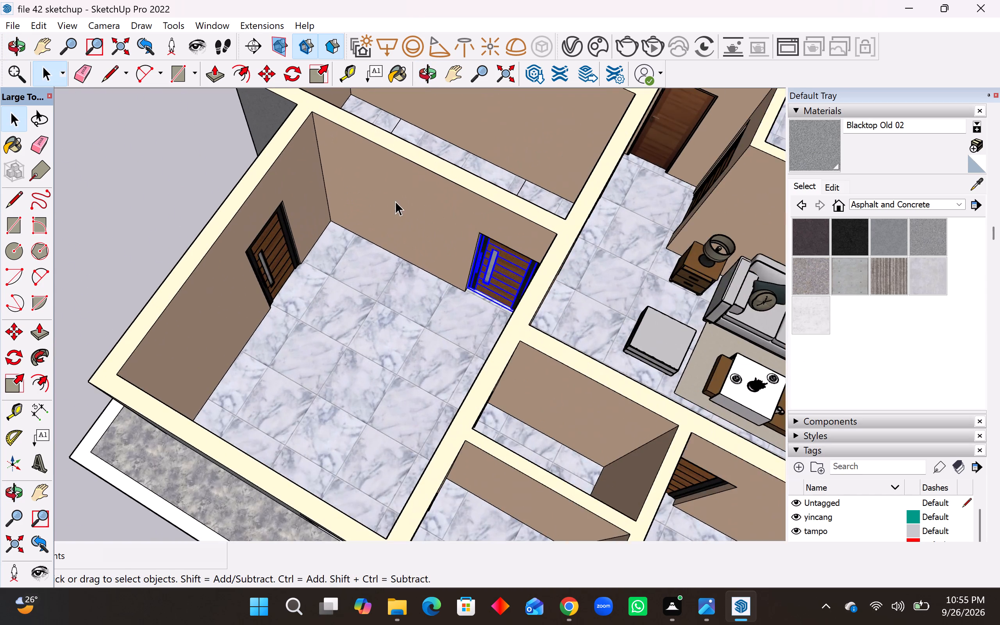
pyautogui.moveTo(495, 246); pyautogui.dragTo(639, 234, button='middle')
pyautogui.scroll(-18, 385, 340)
pyautogui.moveTo(390, 257); pyautogui.dragTo(489, 331, button='middle')
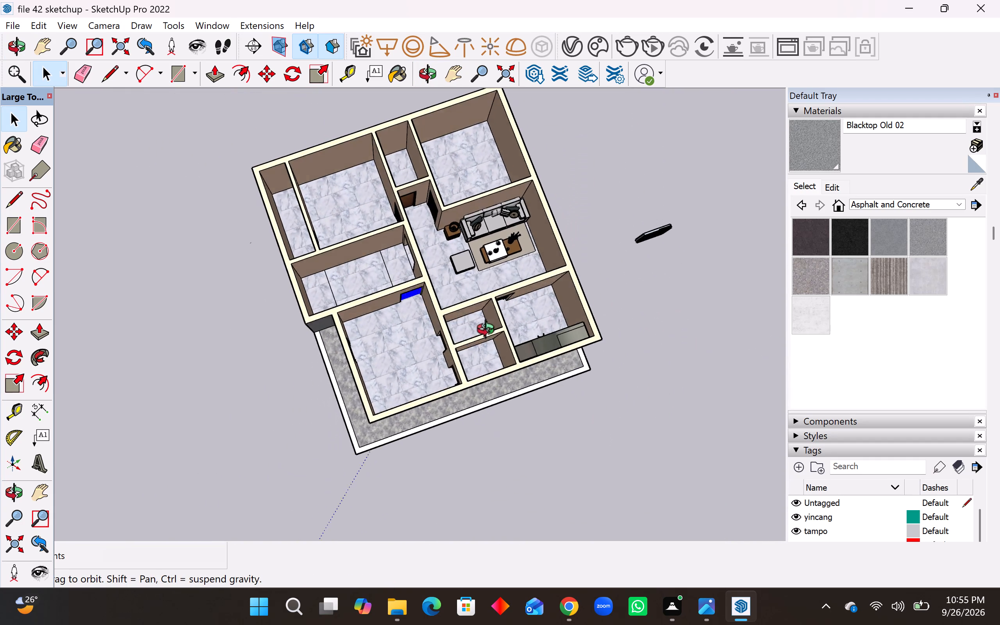
# Copy the selected black-framed door by its bottom corner out of the house to the open ground near the loose window.
pyautogui.moveTo(489, 331); pyautogui.dragTo(732, 280, button='middle')
pyautogui.scroll(4, 485, 254)
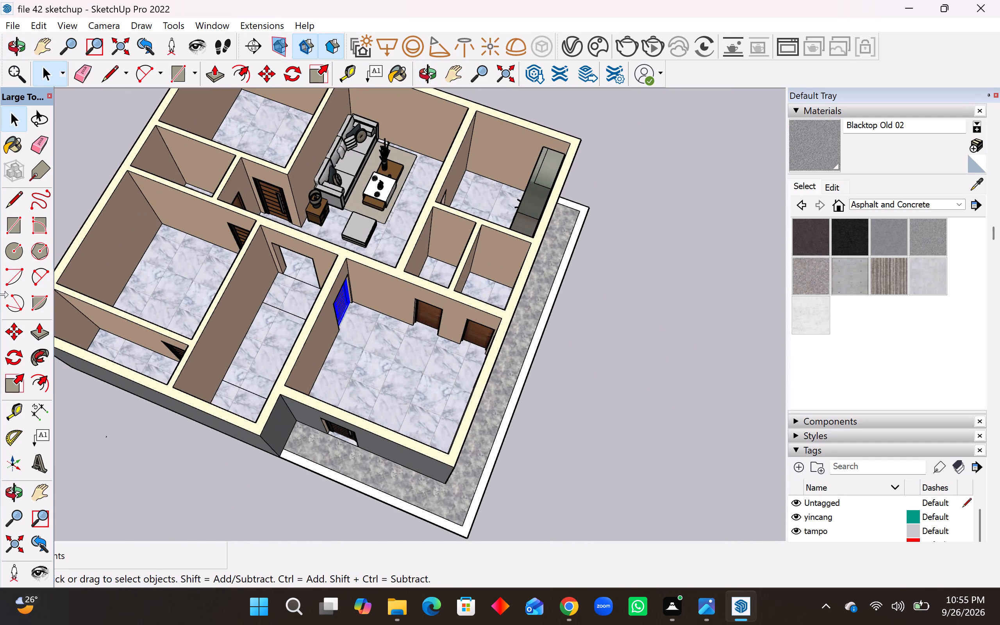
pyautogui.scroll(-10, 349, 334)
pyautogui.moveTo(487, 246); pyautogui.dragTo(352, 242, button='middle')
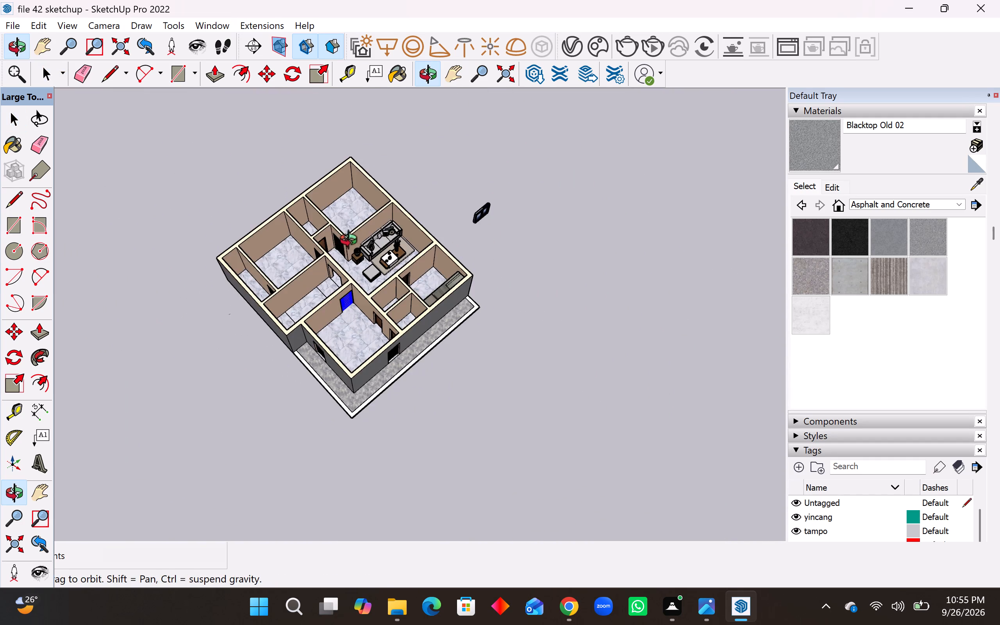
pyautogui.moveTo(352, 242); pyautogui.dragTo(341, 242, button='middle')
pyautogui.scroll(15, 397, 278)
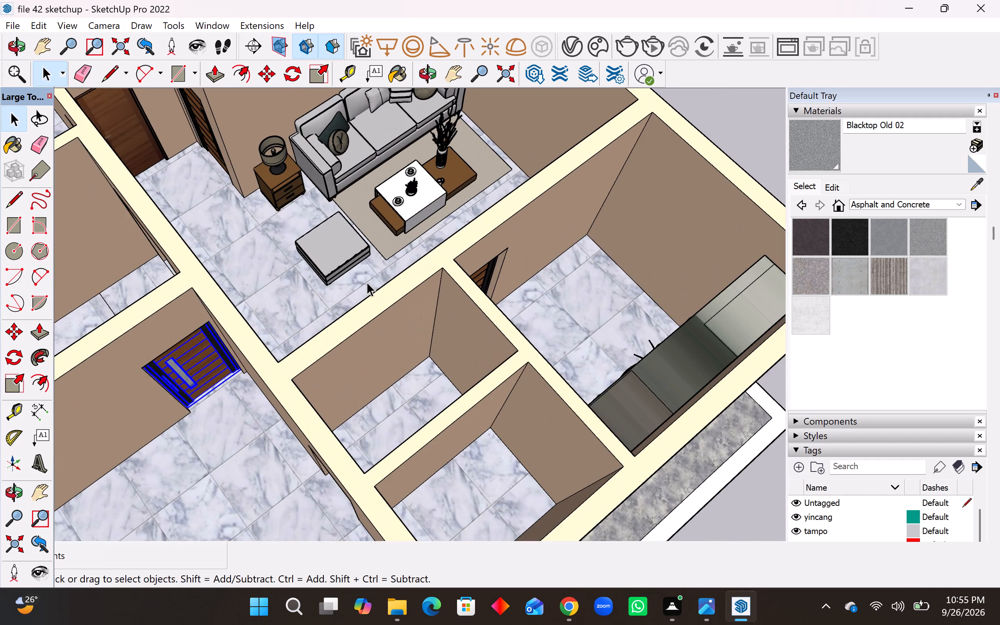
pyautogui.scroll(-5, 367, 282)
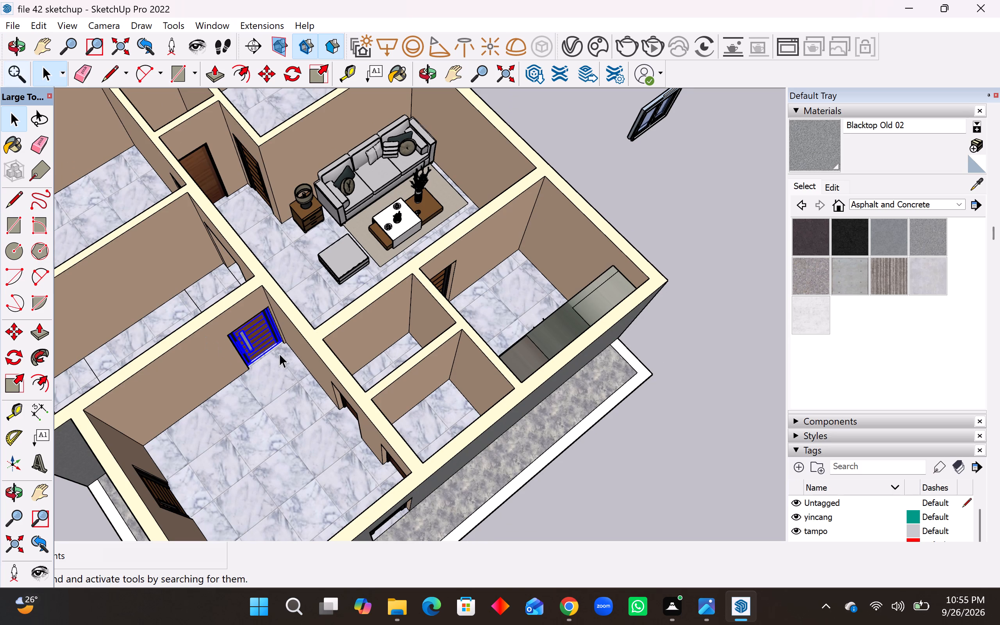
pyautogui.press('m')
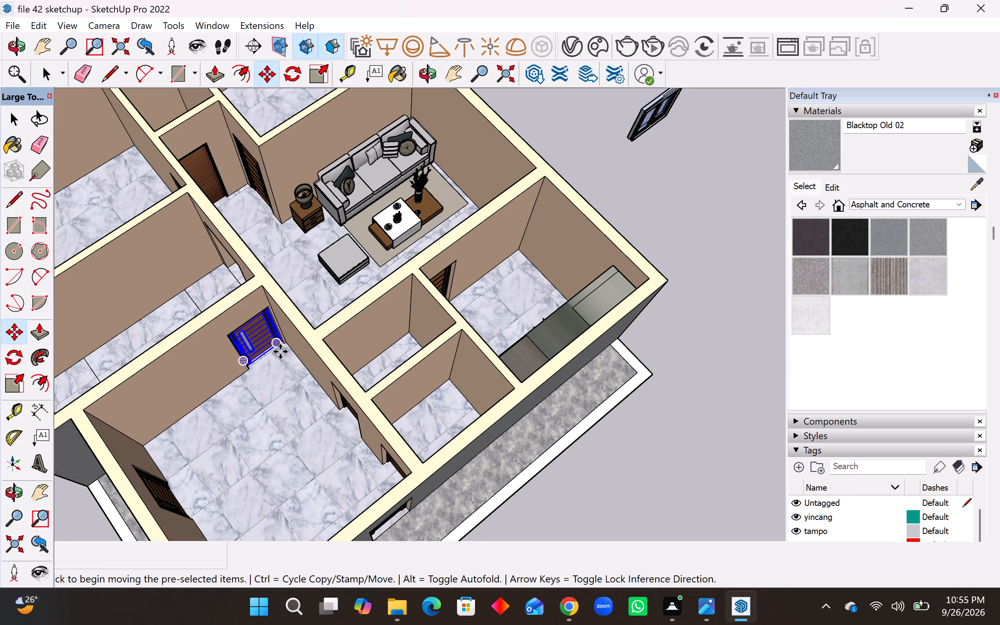
pyautogui.scroll(19, 280, 350)
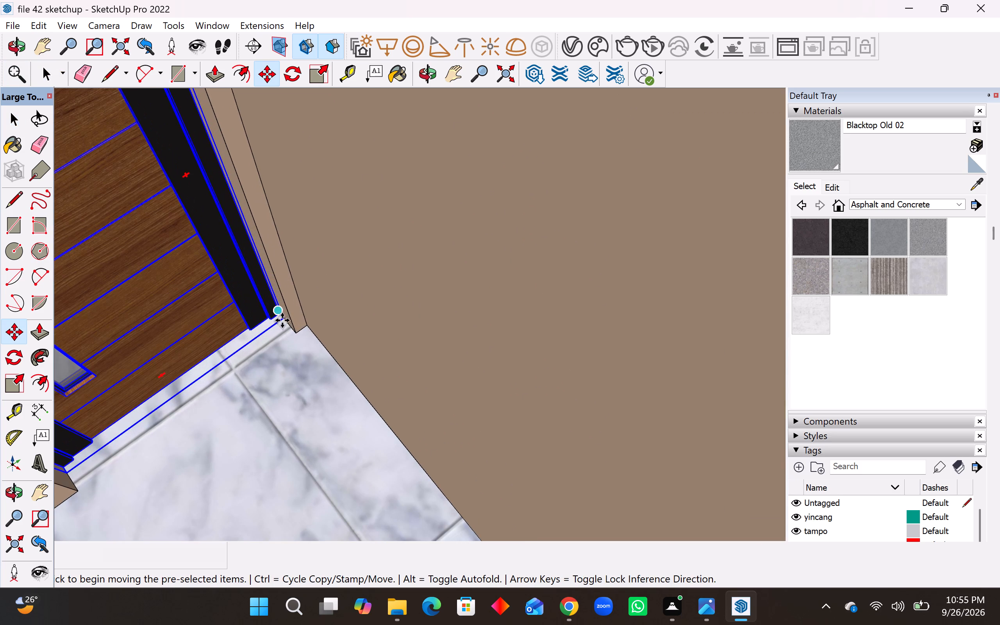
pyautogui.click(283, 323)
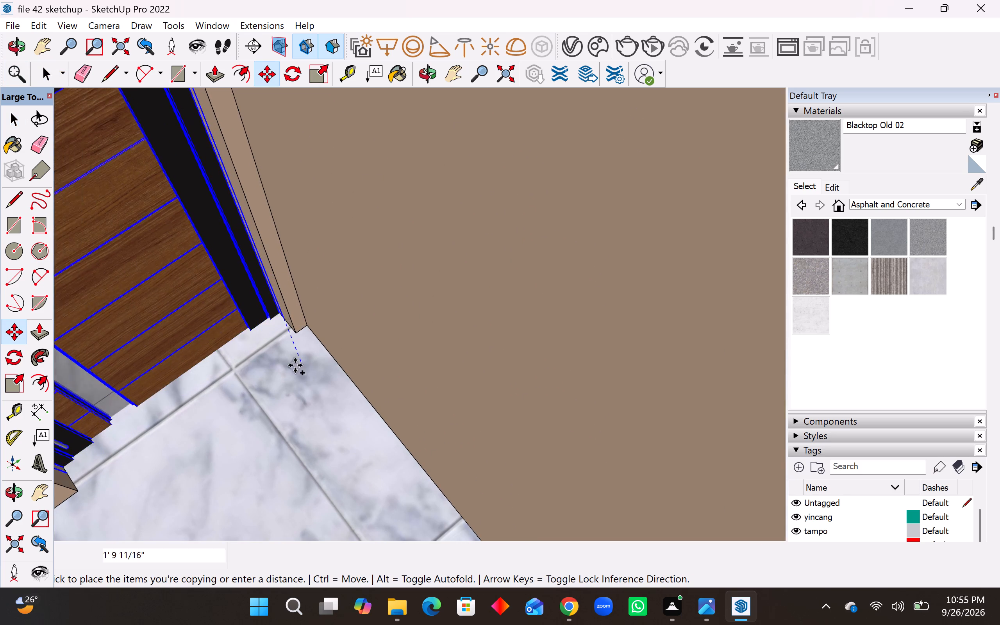
pyautogui.scroll(-20, 282, 333)
pyautogui.scroll(-8, 282, 333)
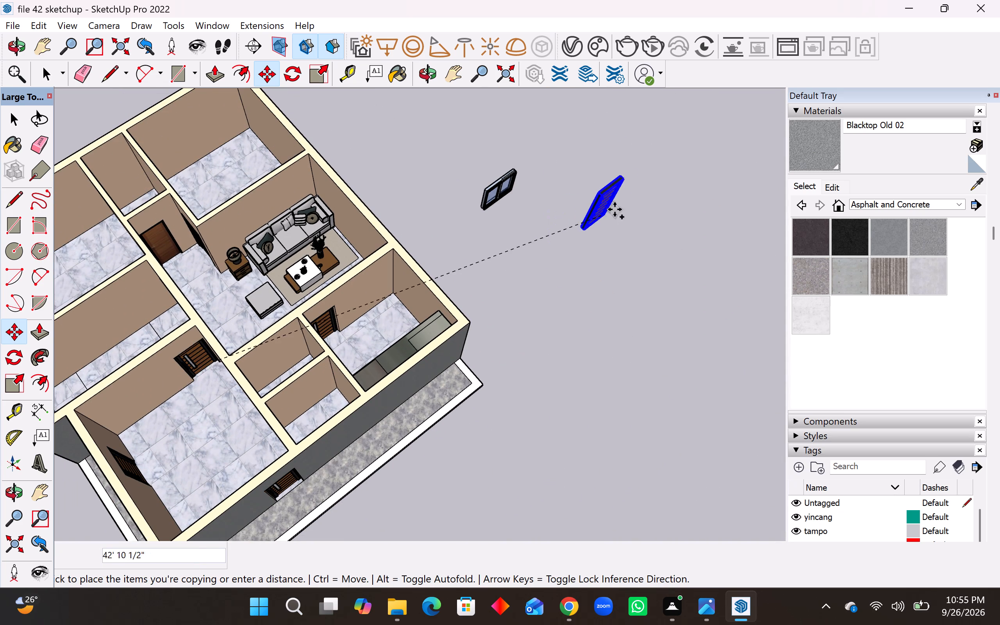
pyautogui.click(585, 258)
# Rotate the copied door on the ground plane so it runs parallel to the living room wall with the empty opening.
pyautogui.moveTo(465, 262); pyautogui.dragTo(230, 296, button='middle')
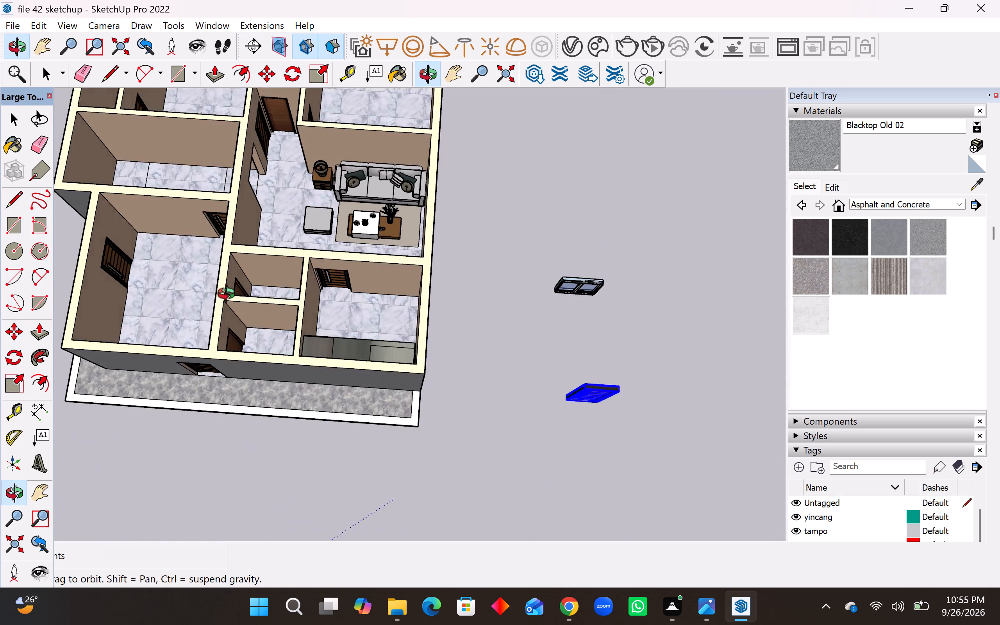
pyautogui.moveTo(230, 296); pyautogui.dragTo(196, 240, button='middle')
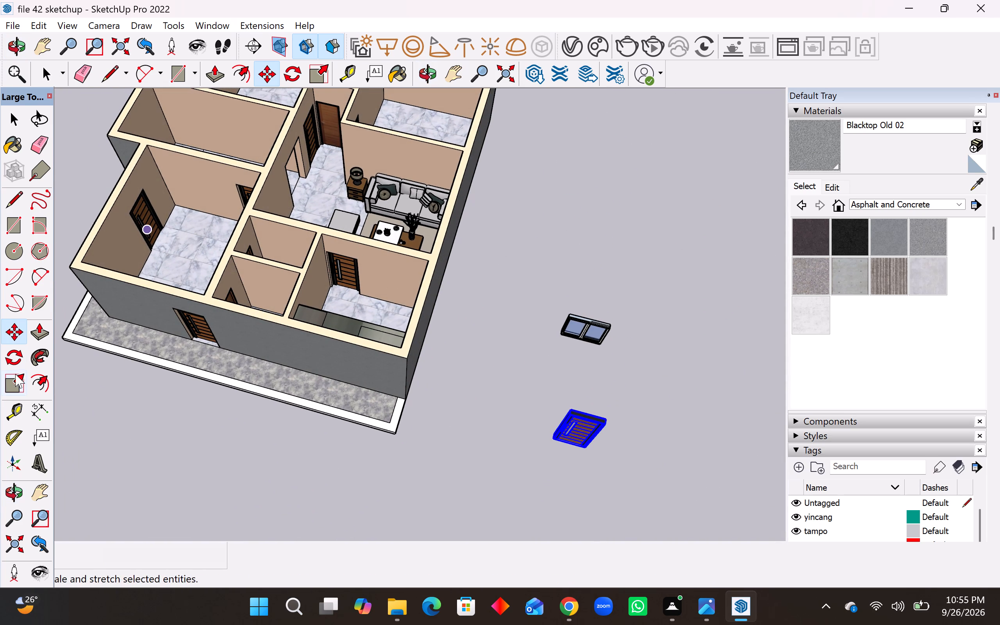
pyautogui.moveTo(15, 359); pyautogui.dragTo(12, 364)
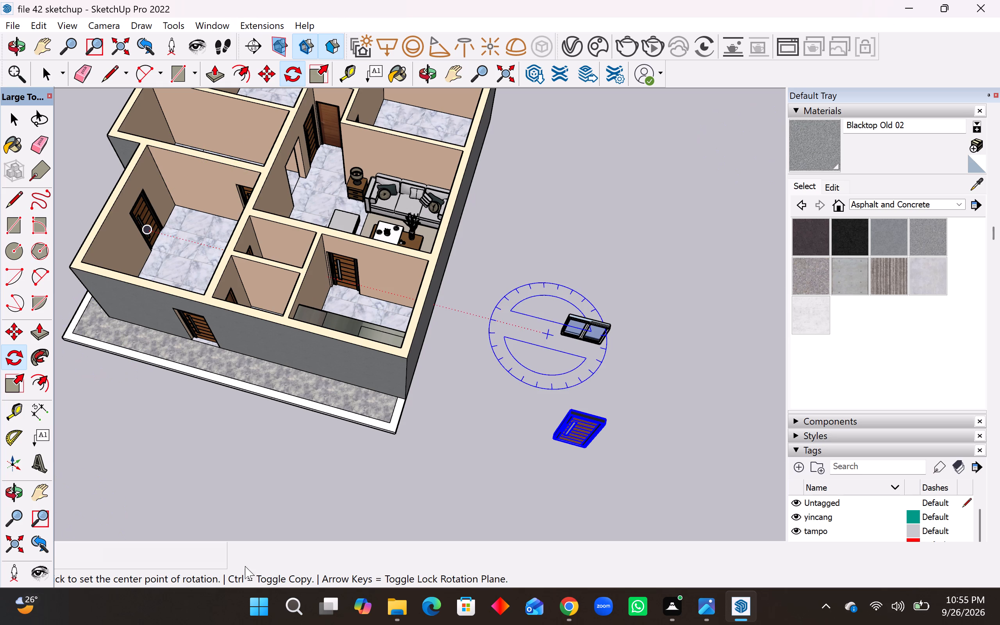
pyautogui.click(485, 516)
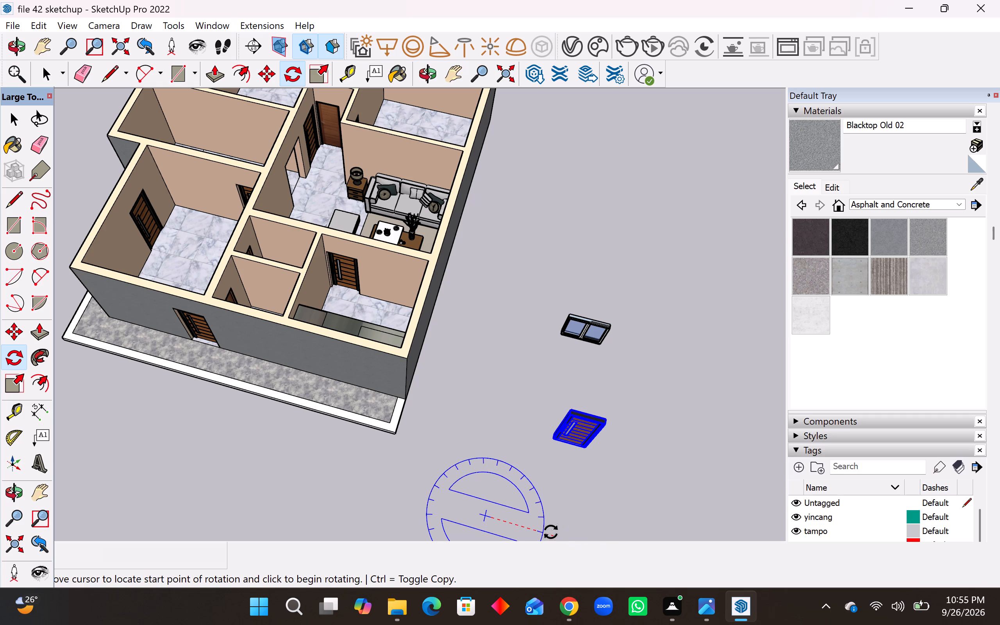
pyautogui.click(547, 532)
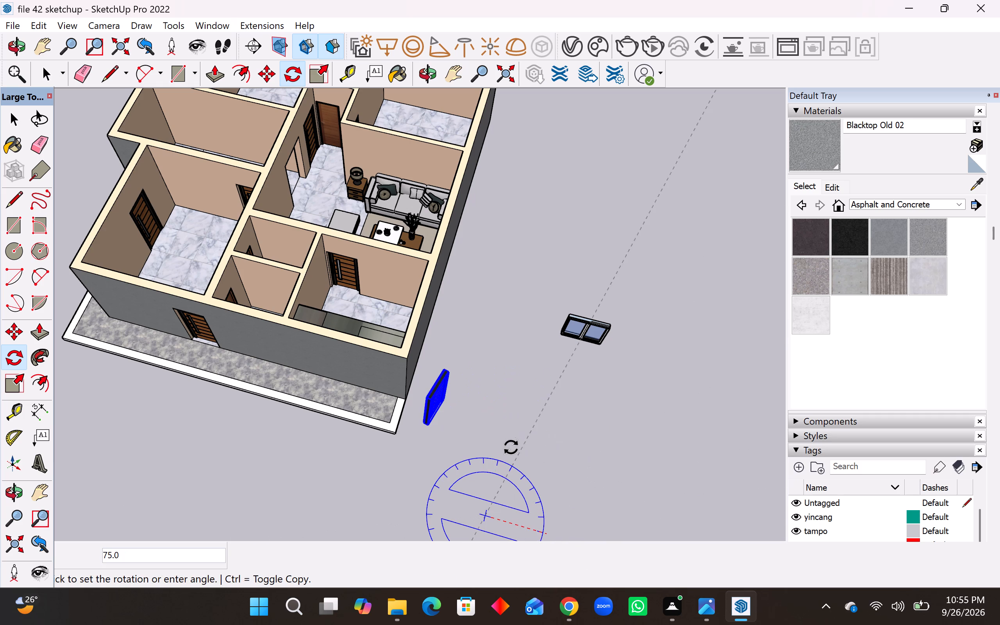
pyautogui.click(502, 446)
# Move the rotated door by its bottom corner about 29' into the empty opening between the living room and the long room.
pyautogui.moveTo(500, 446); pyautogui.dragTo(176, 437, button='middle')
pyautogui.scroll(4, 262, 409)
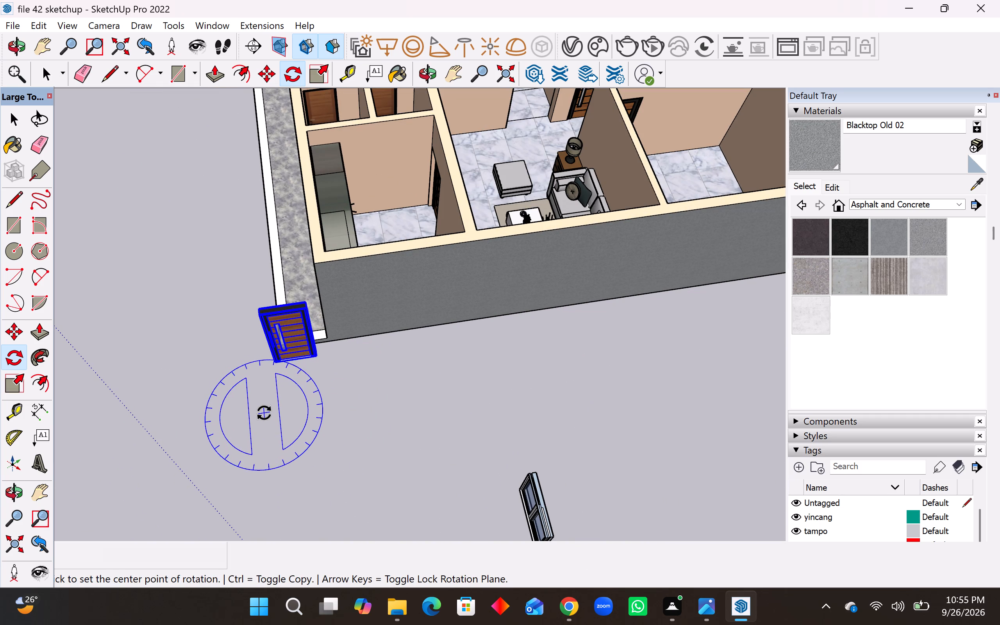
pyautogui.press('m')
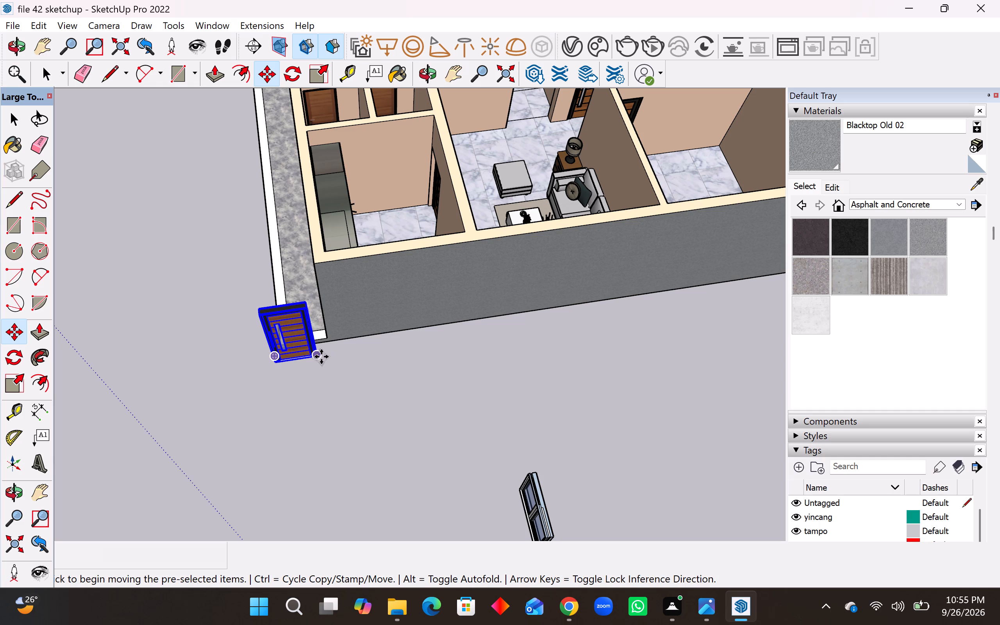
pyautogui.click(320, 363)
pyautogui.scroll(-10, 497, 432)
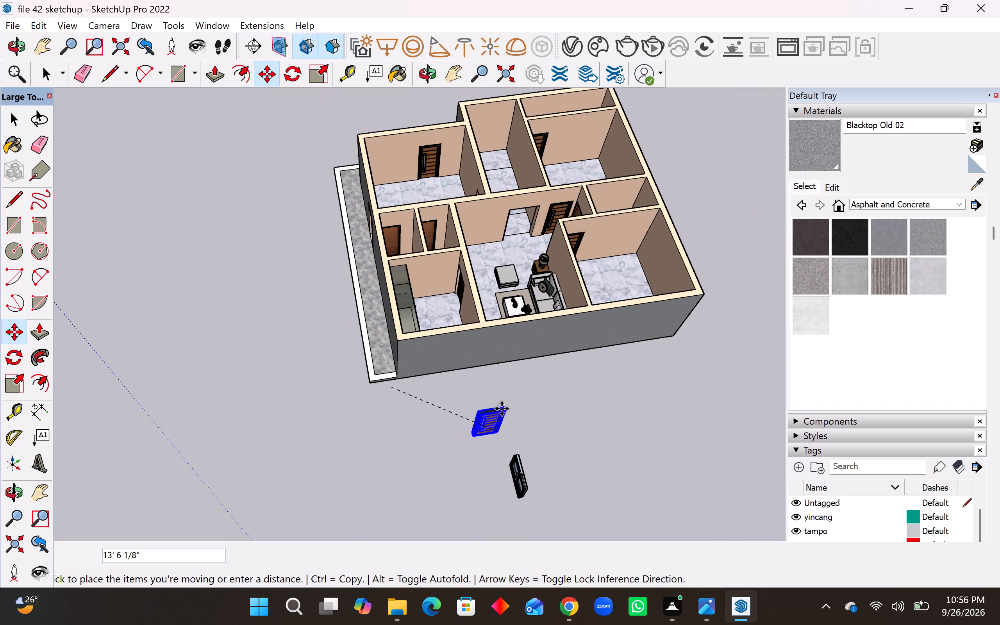
pyautogui.scroll(18, 579, 229)
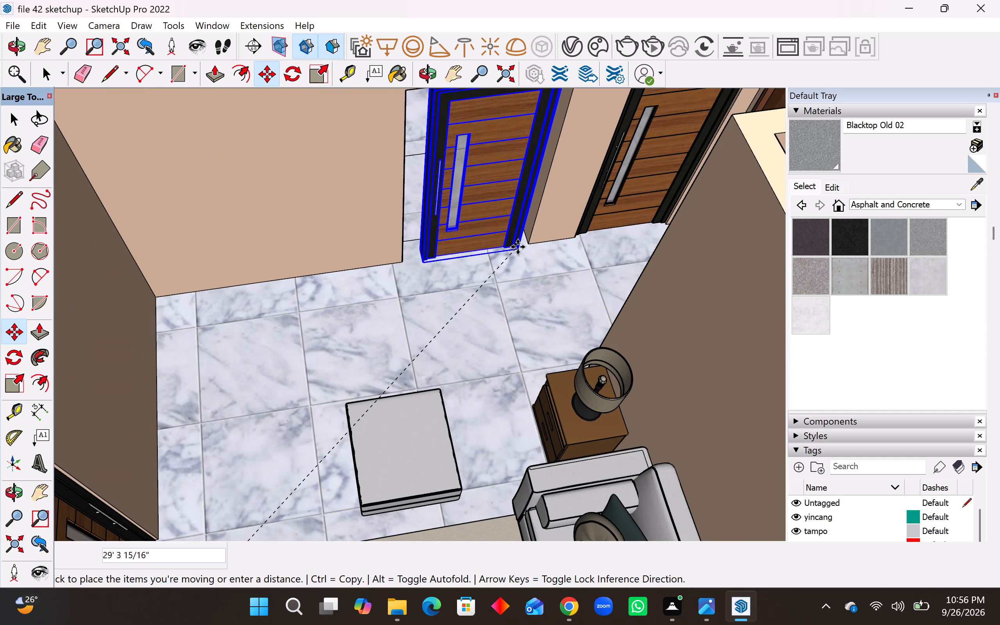
pyautogui.click(527, 243)
# Scale the door's width by about 1.33 to fill the opening between the living room and the long room, and deselect it.
pyautogui.scroll(-5, 490, 381)
pyautogui.moveTo(514, 259); pyautogui.dragTo(491, 255, button='middle')
pyautogui.click(11, 383)
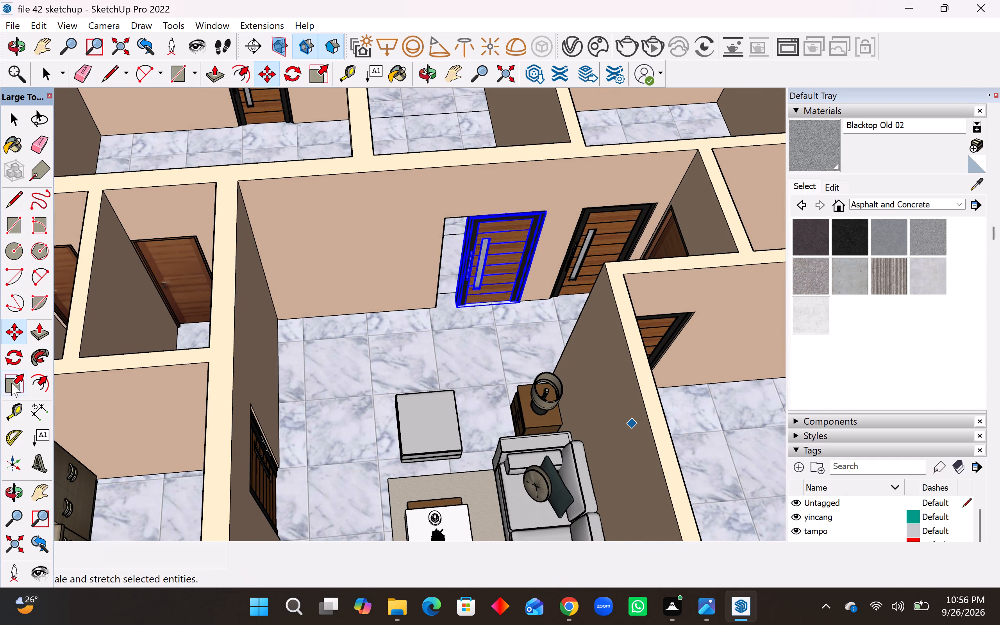
pyautogui.scroll(6, 462, 185)
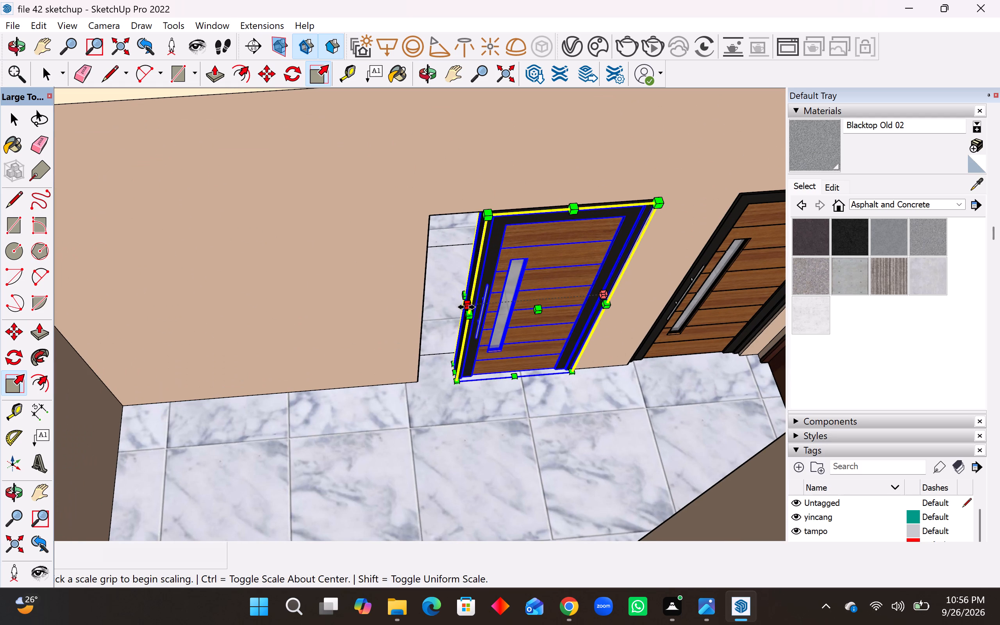
pyautogui.click(466, 307)
pyautogui.click(419, 305)
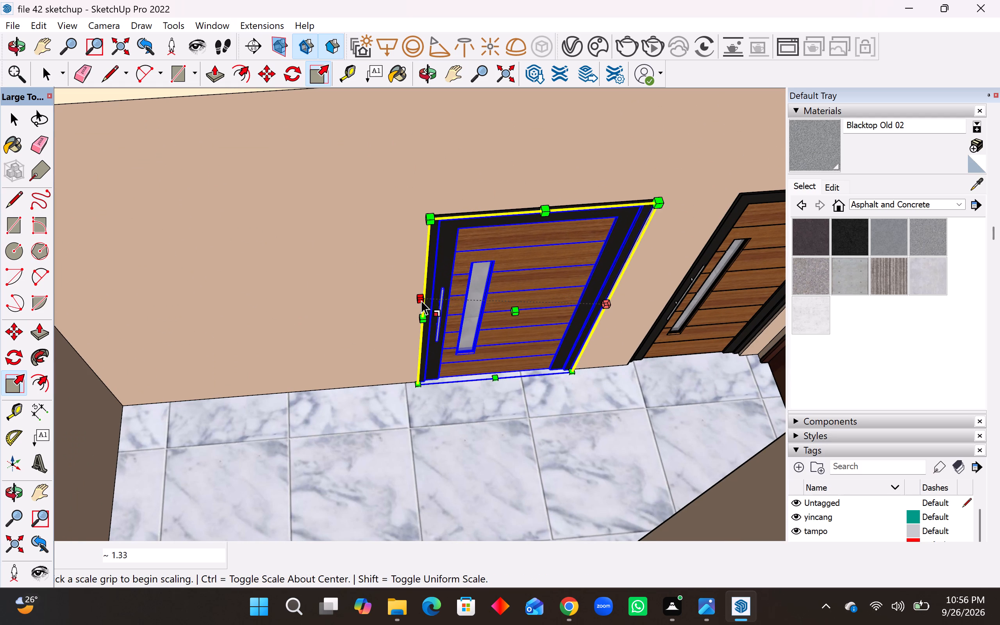
pyautogui.moveTo(485, 297); pyautogui.dragTo(482, 242, button='middle')
pyautogui.scroll(-11, 437, 320)
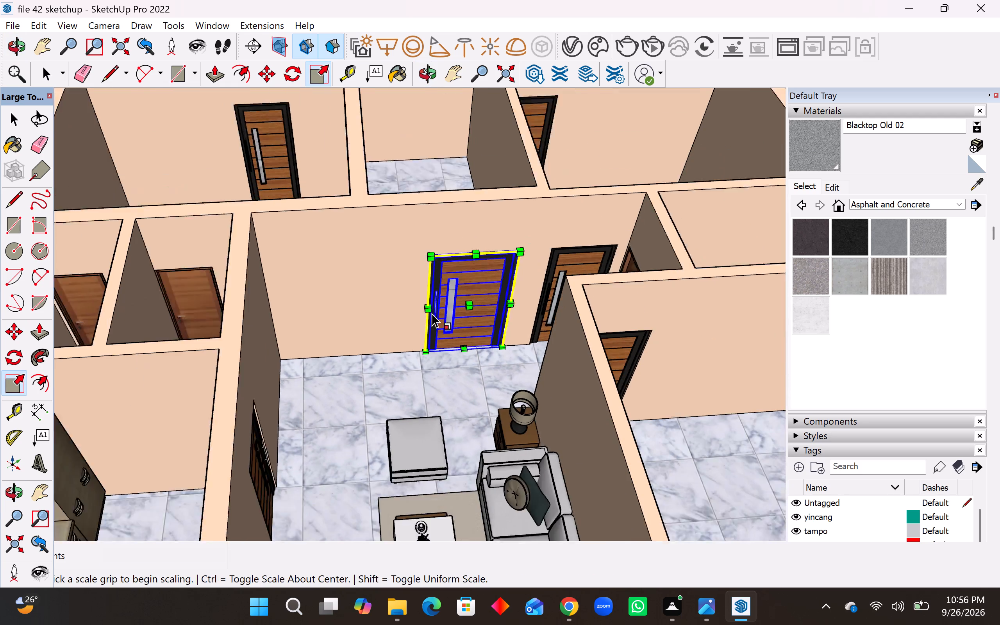
pyautogui.press('space')
pyautogui.scroll(-10, 416, 330)
pyautogui.click(679, 295)
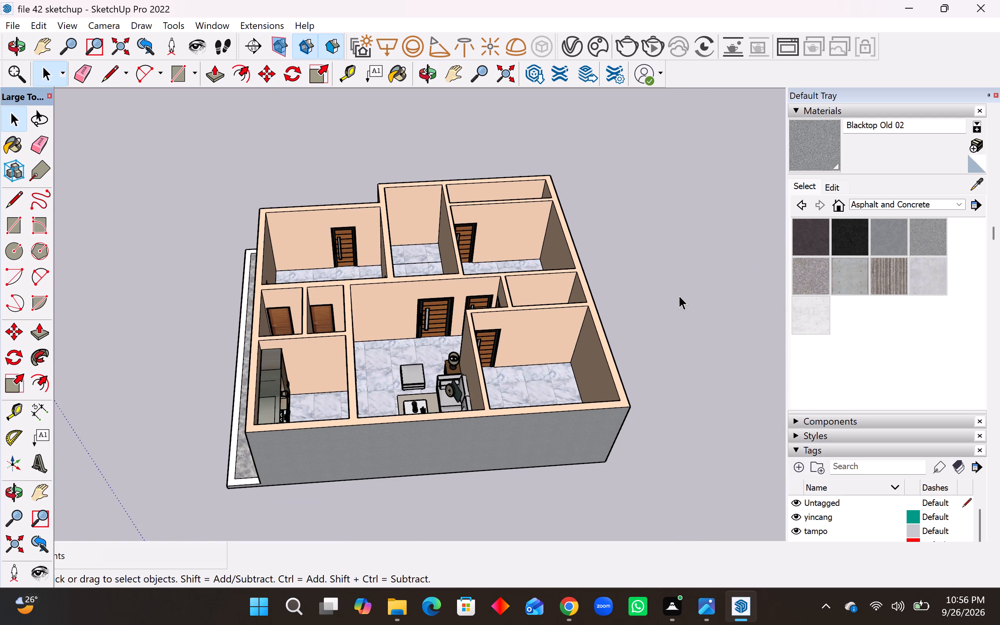
pyautogui.scroll(-4, 635, 312)
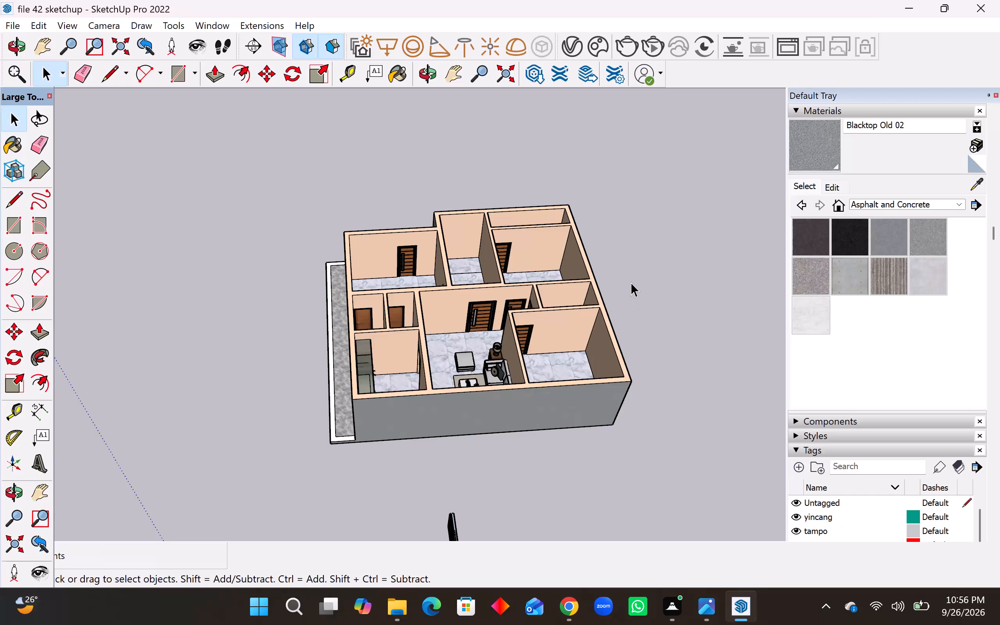
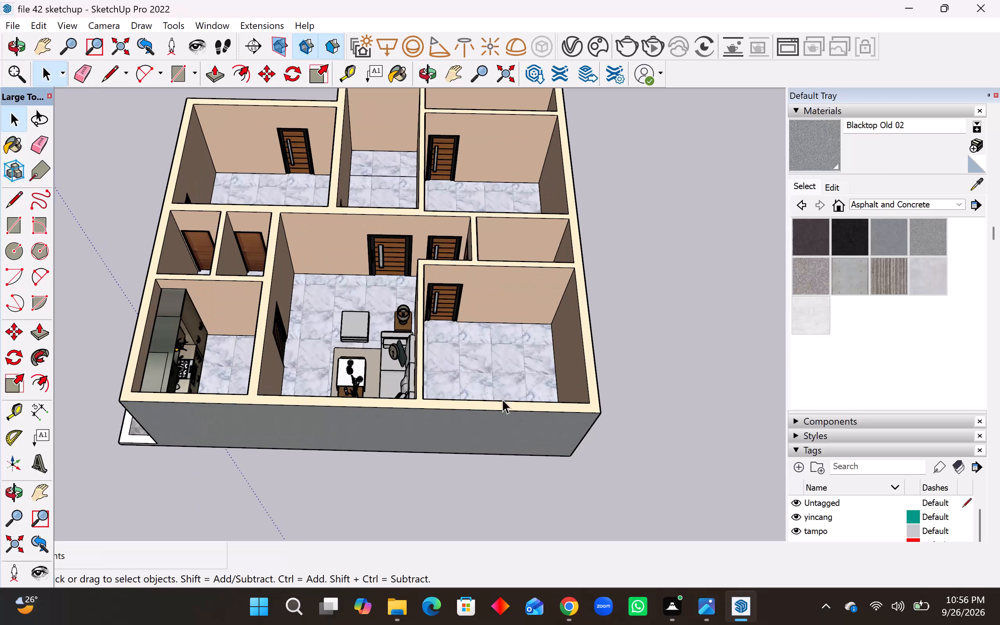
# Import the Bed model from Downloads and place it on the open ground beside the house.
pyautogui.click(8, 21)
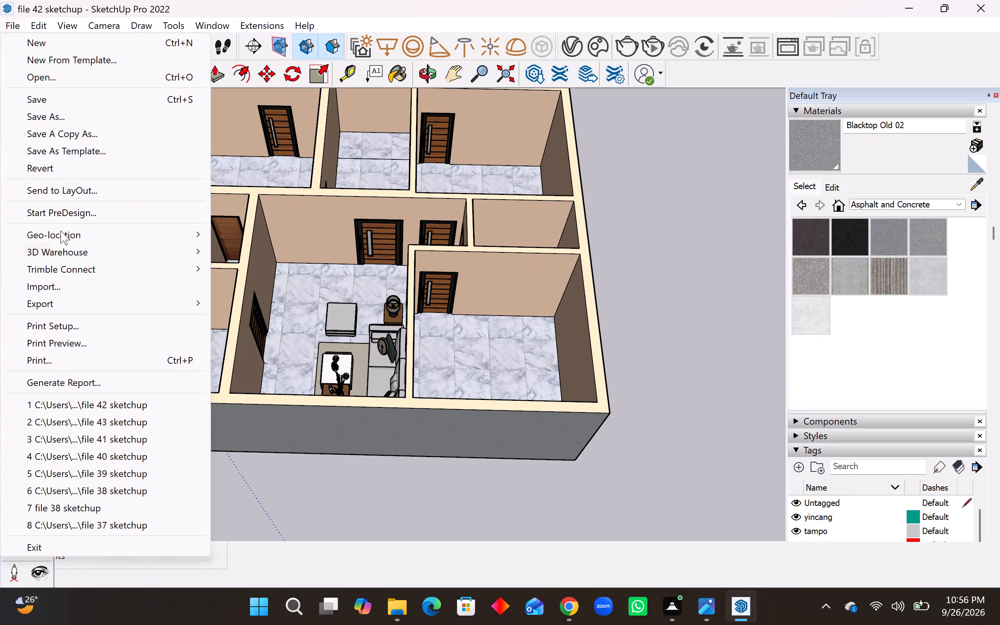
pyautogui.click(76, 287)
pyautogui.scroll(-13, 504, 269)
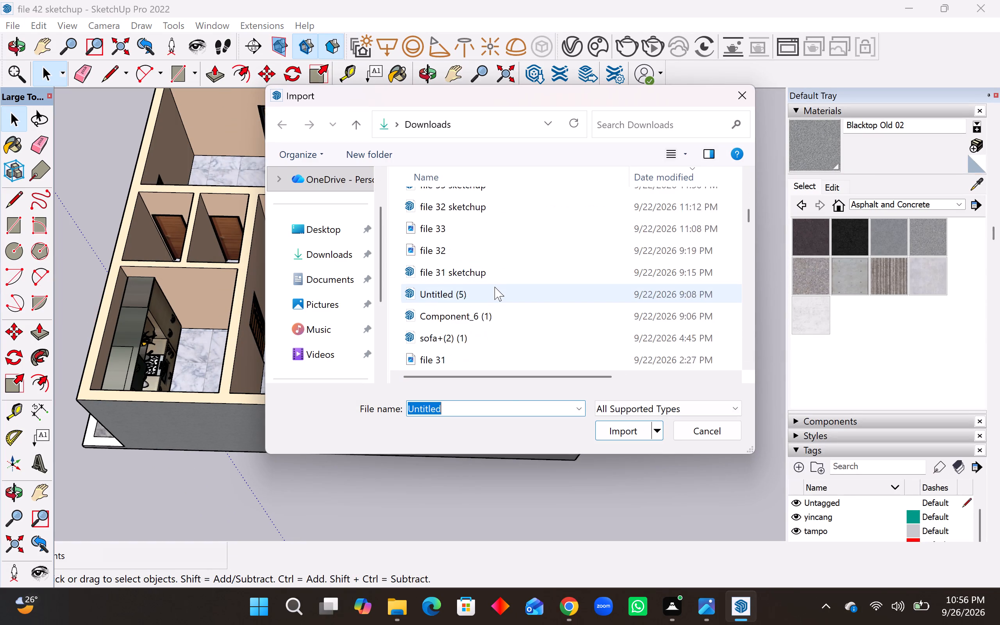
pyautogui.scroll(-10, 495, 287)
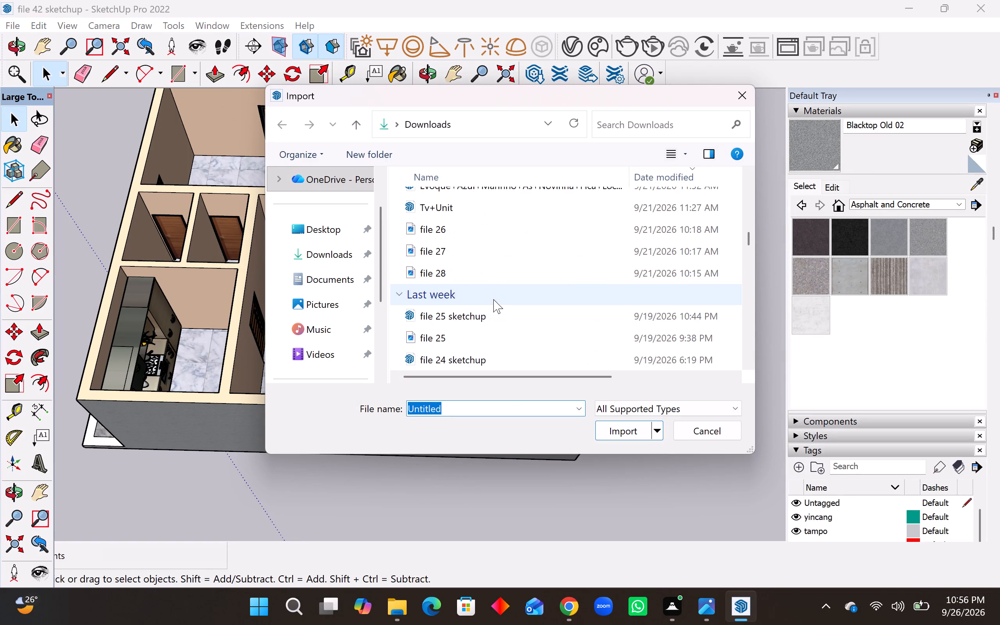
pyautogui.scroll(-6, 493, 299)
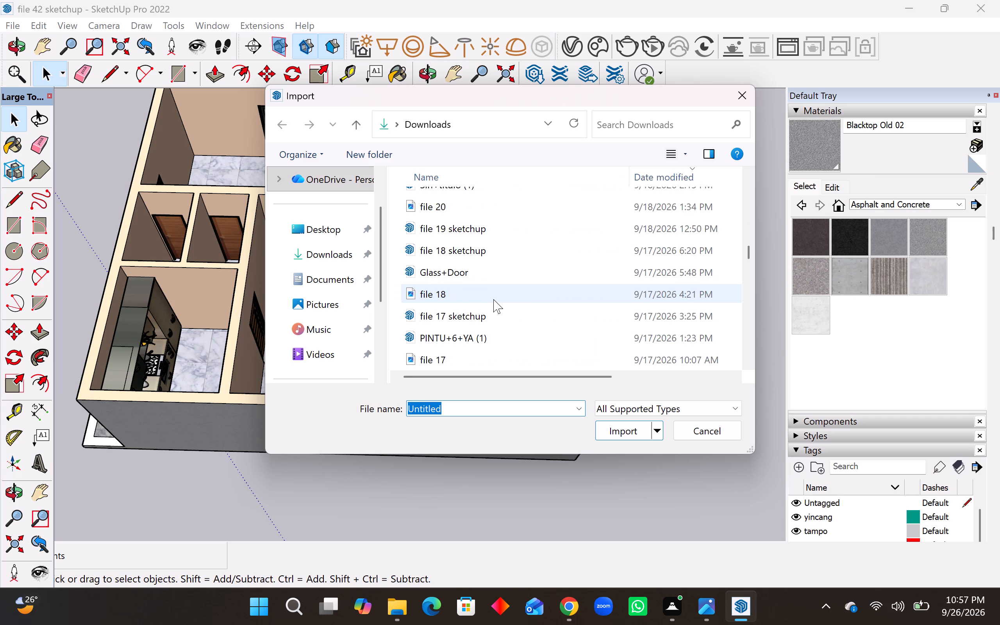
pyautogui.scroll(-7, 493, 299)
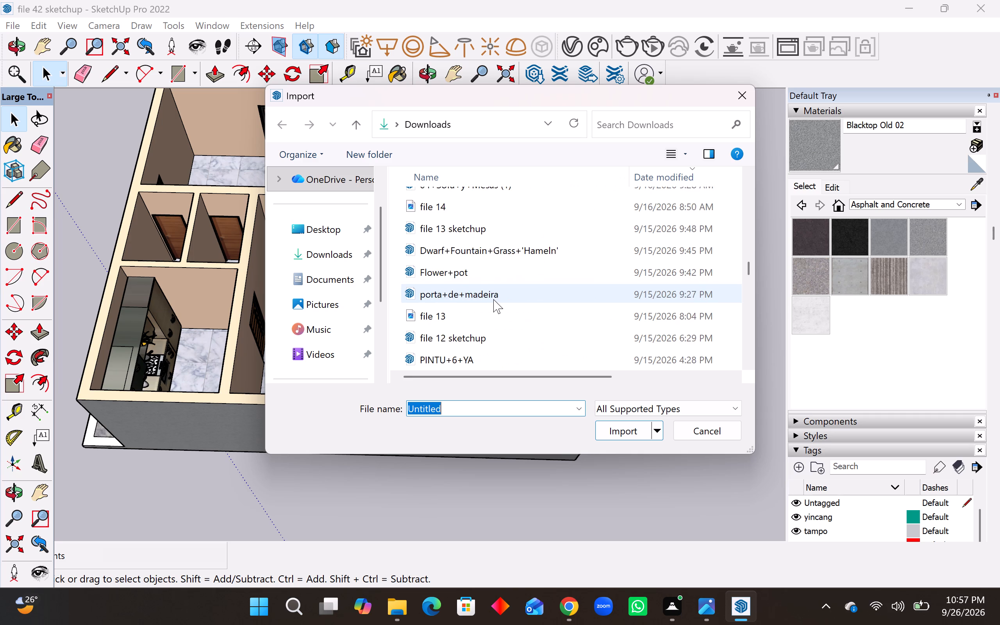
pyautogui.scroll(-4, 493, 299)
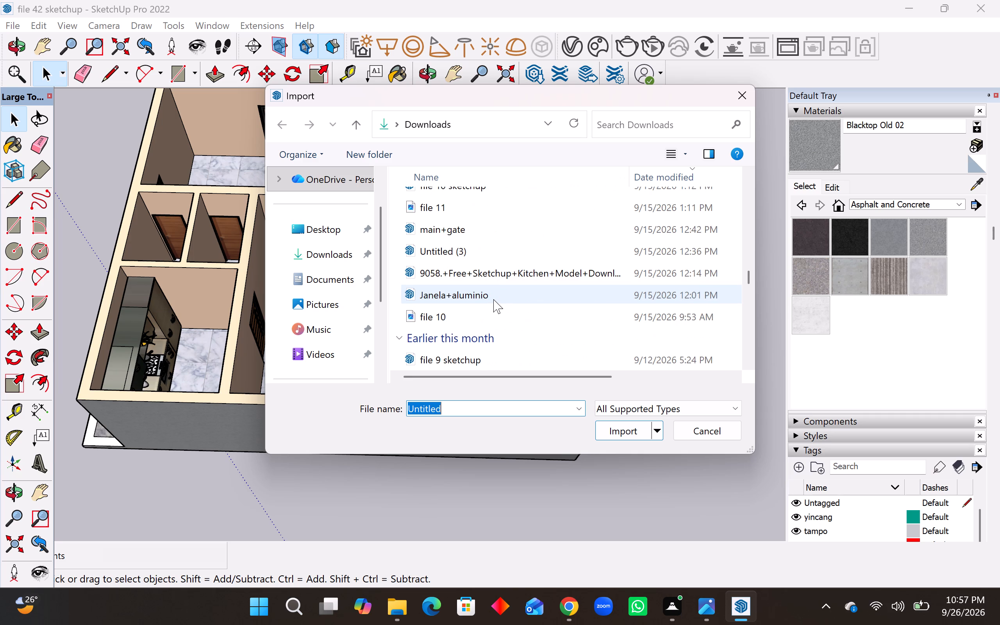
pyautogui.scroll(-3, 493, 299)
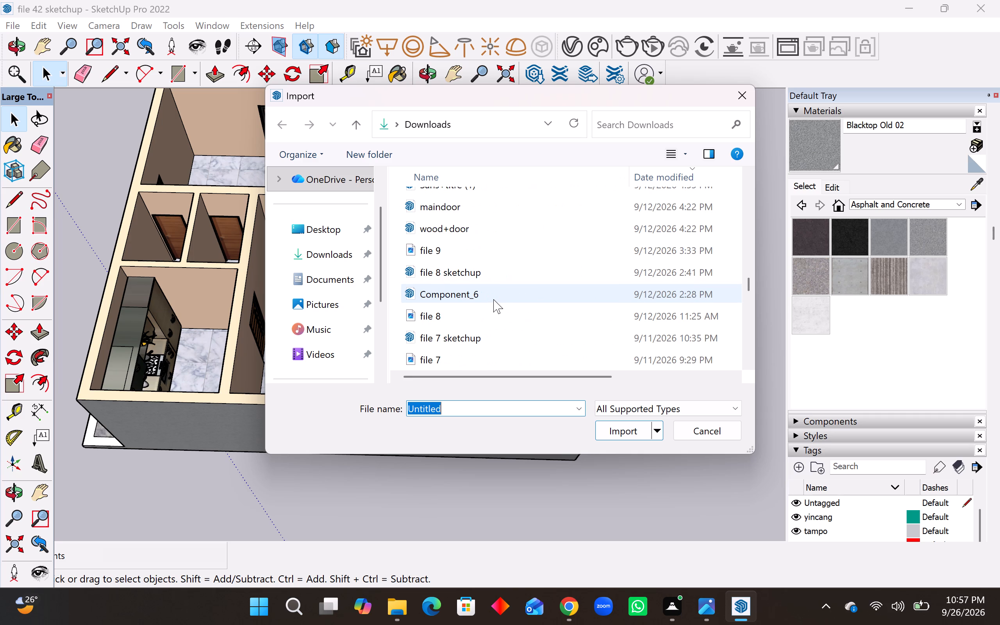
pyautogui.scroll(-4, 493, 299)
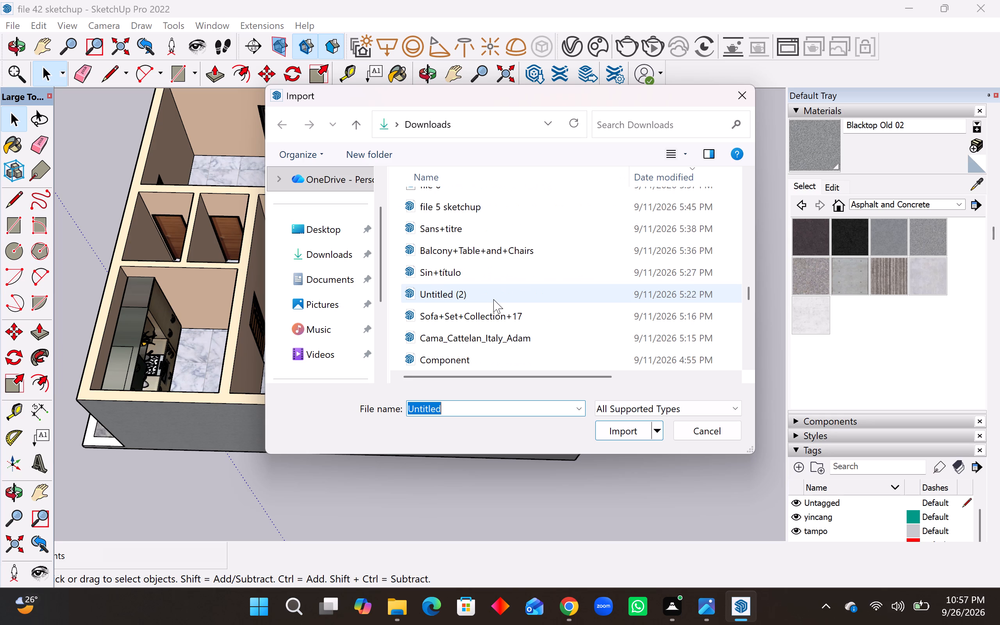
pyautogui.scroll(-4, 493, 299)
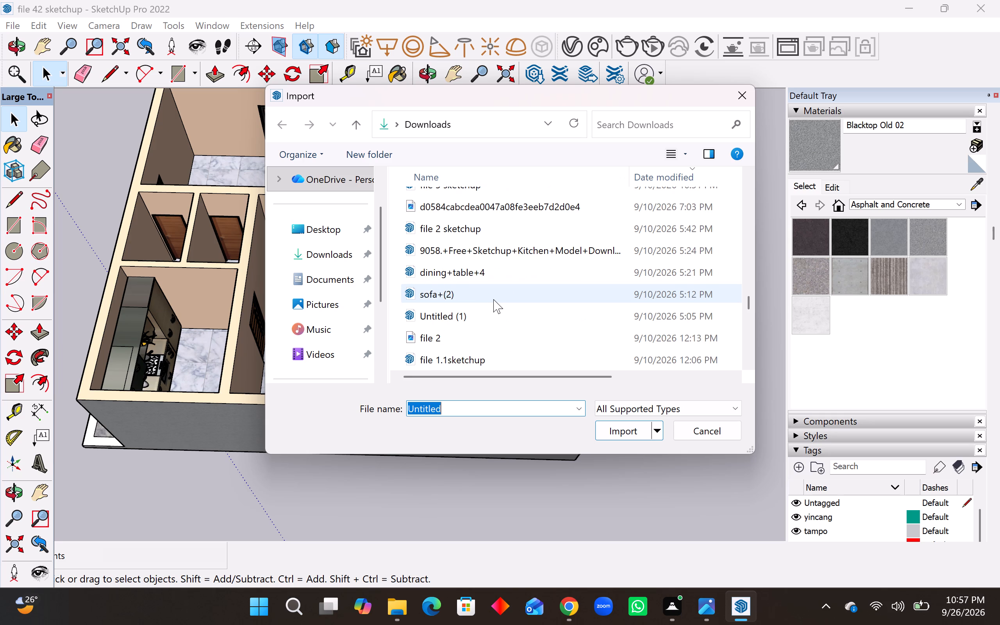
pyautogui.scroll(-2, 493, 299)
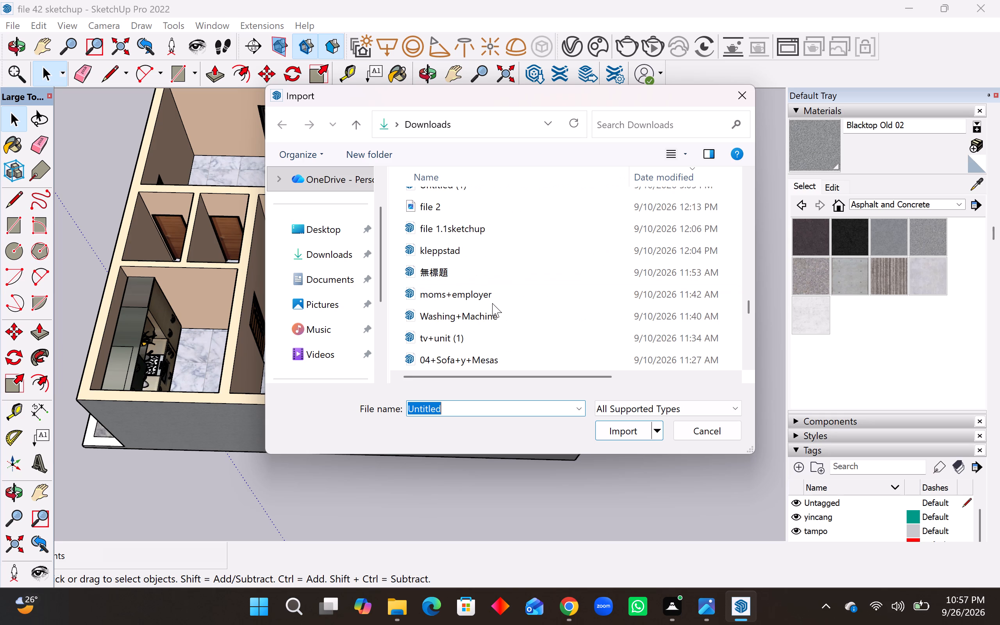
pyautogui.scroll(-1, 492, 303)
pyautogui.click(453, 319)
pyautogui.click(616, 425)
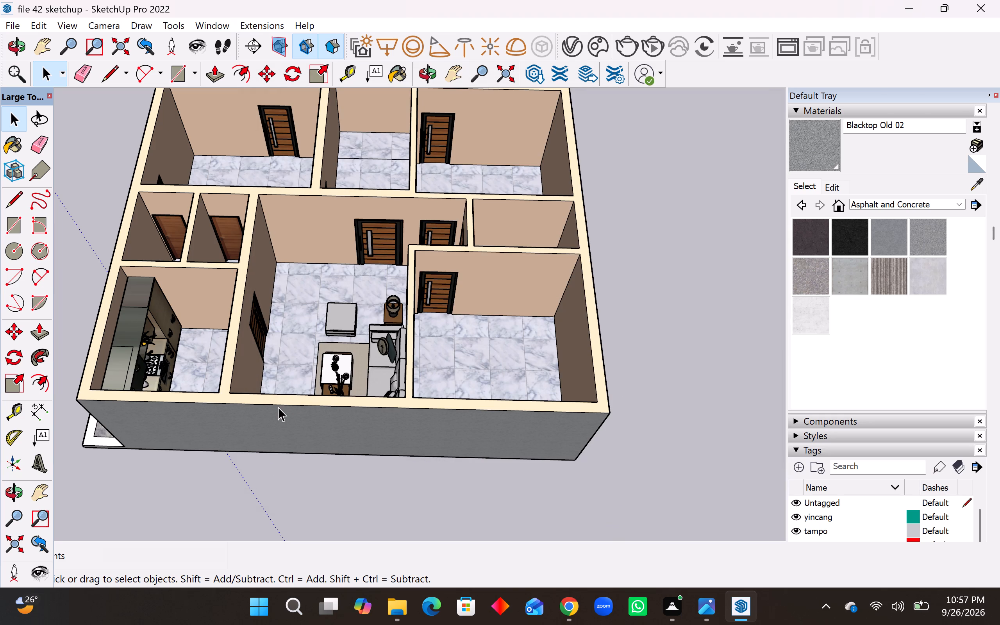
pyautogui.scroll(-10, 256, 412)
pyautogui.click(571, 335)
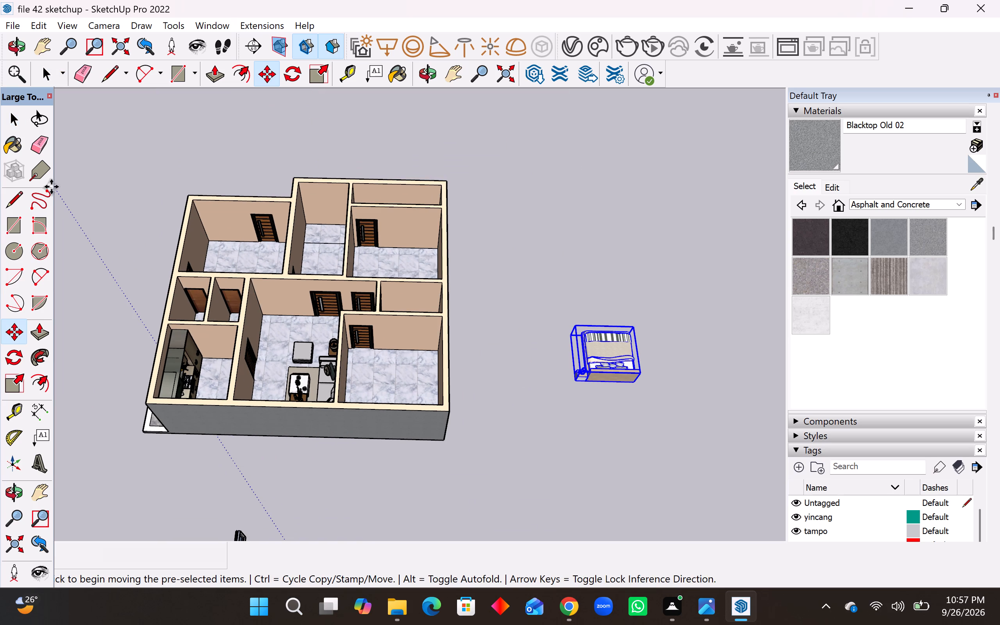
# Import the moms+employer model from Downloads and place it on the open ground between the house and the bed, farther back.
pyautogui.click(11, 20)
pyautogui.click(81, 285)
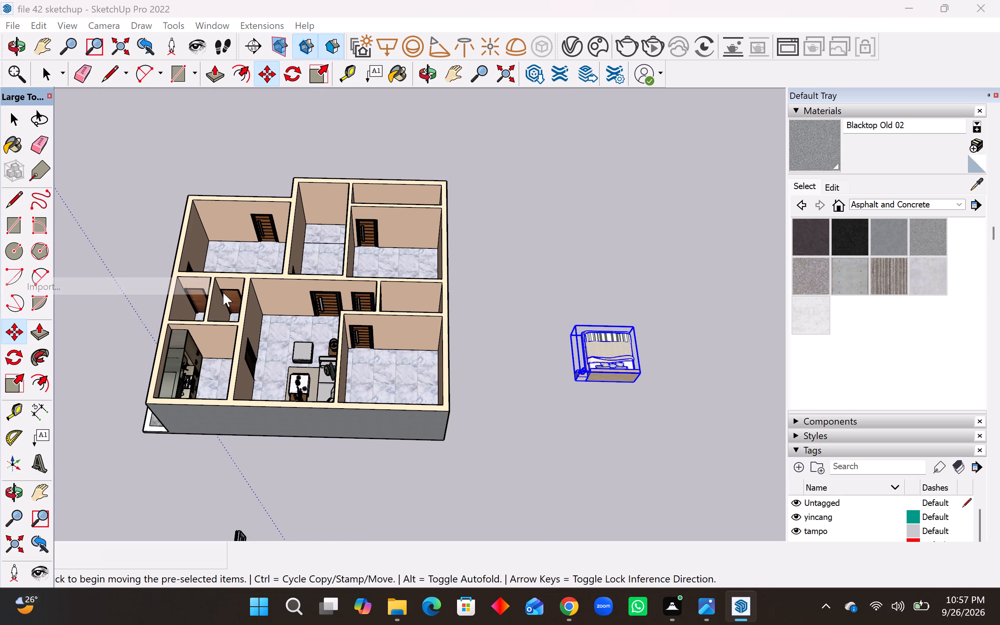
pyautogui.scroll(-20, 470, 258)
pyautogui.scroll(-11, 470, 258)
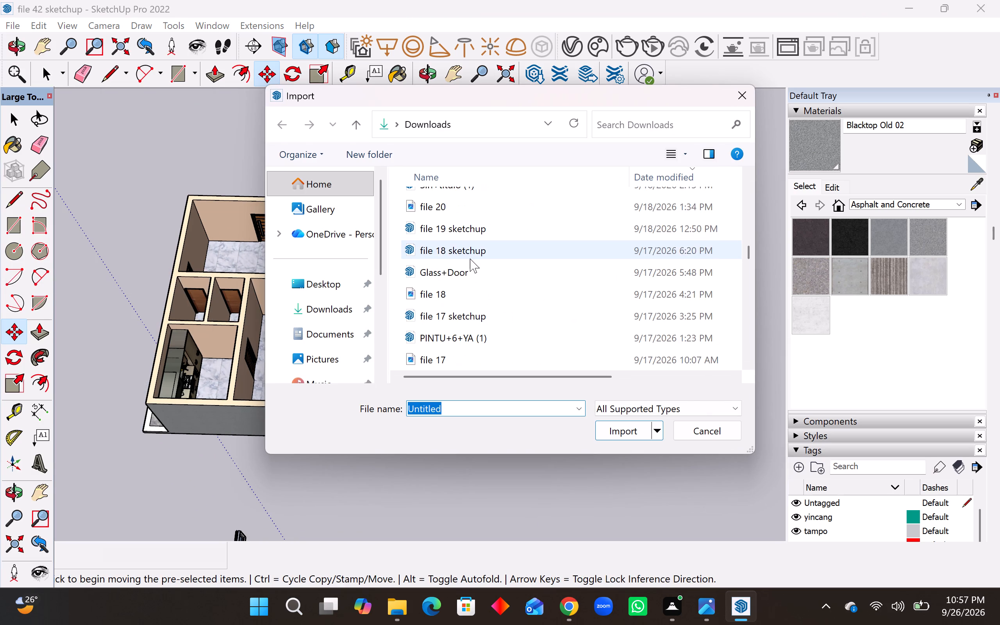
pyautogui.scroll(-18, 470, 259)
pyautogui.scroll(-5, 458, 280)
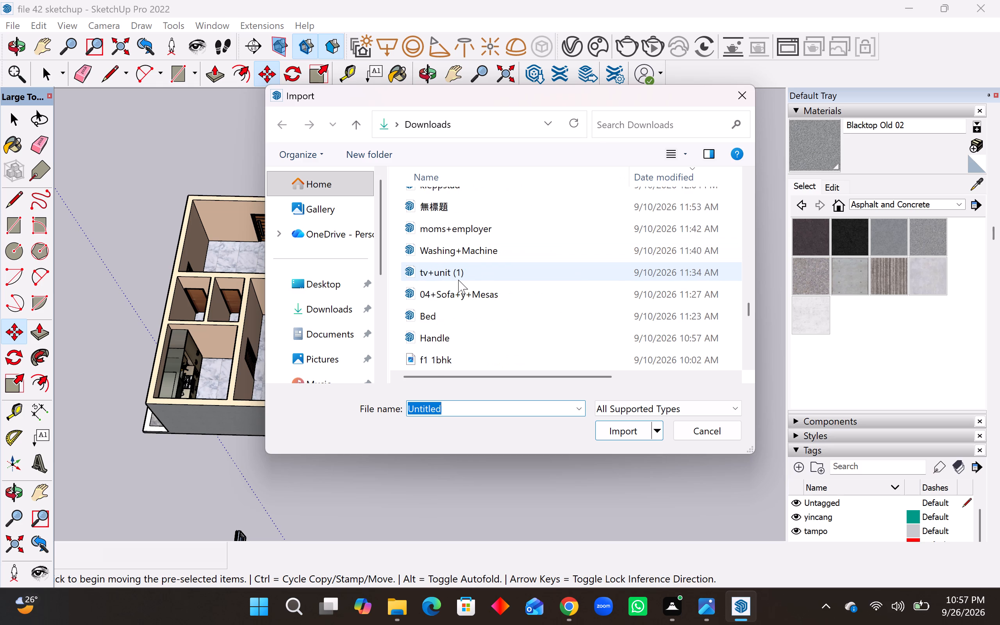
pyautogui.scroll(-10, 458, 280)
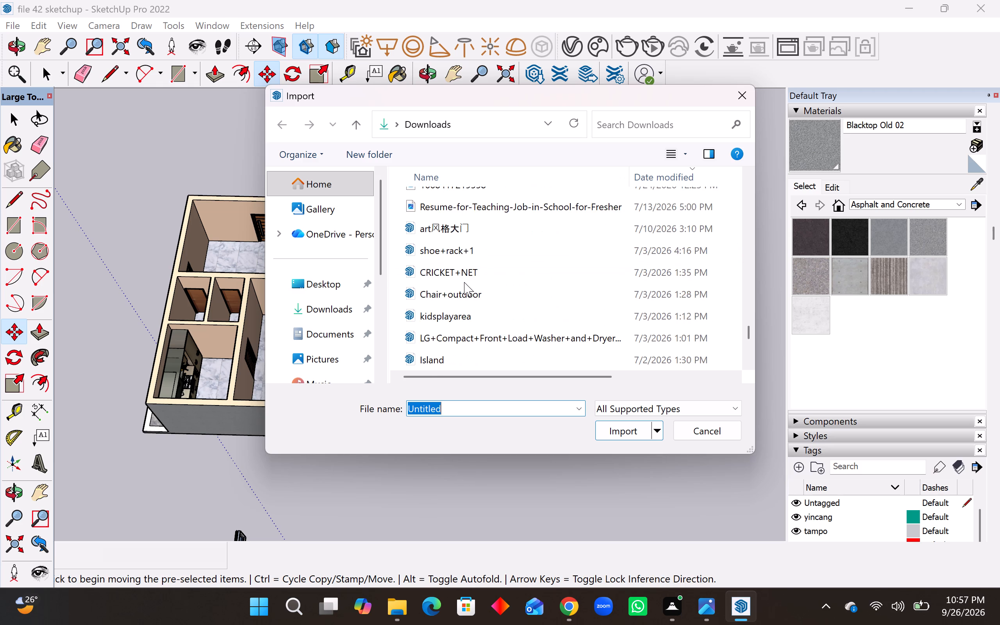
pyautogui.scroll(-6, 464, 282)
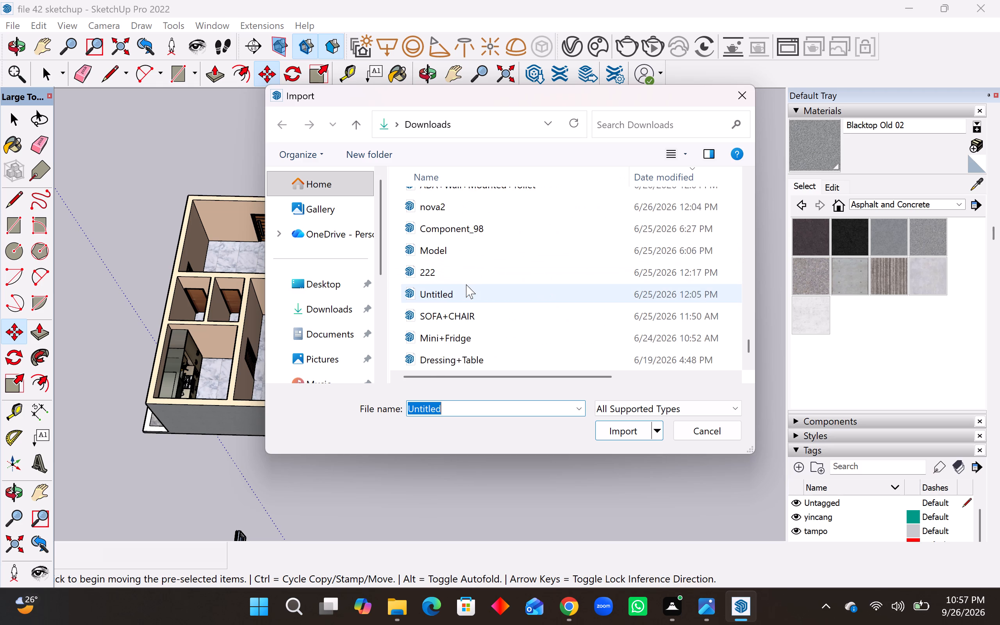
pyautogui.scroll(-6, 466, 284)
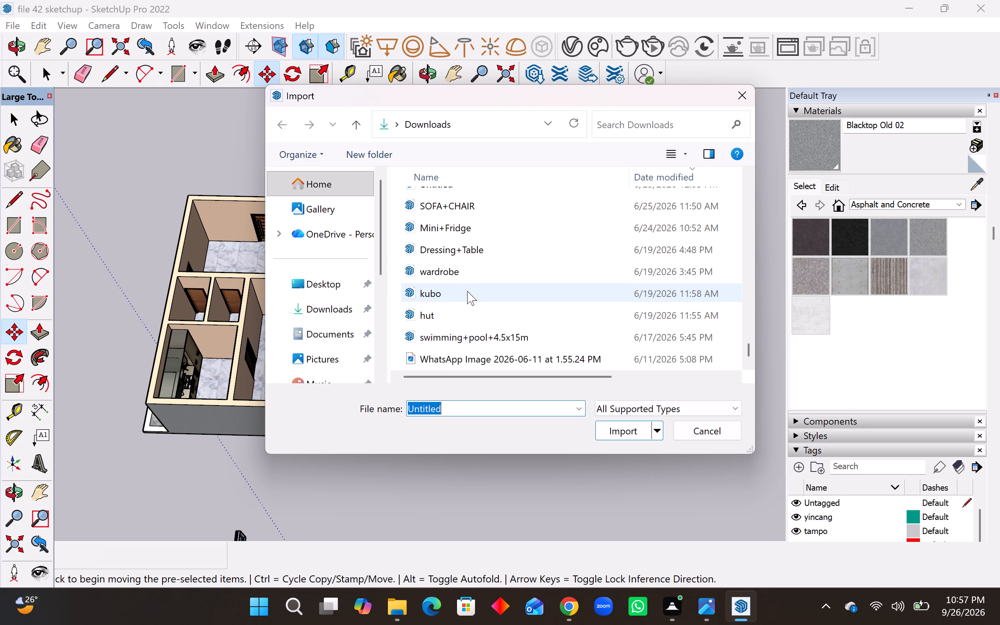
pyautogui.scroll(-1, 467, 291)
pyautogui.scroll(15, 467, 291)
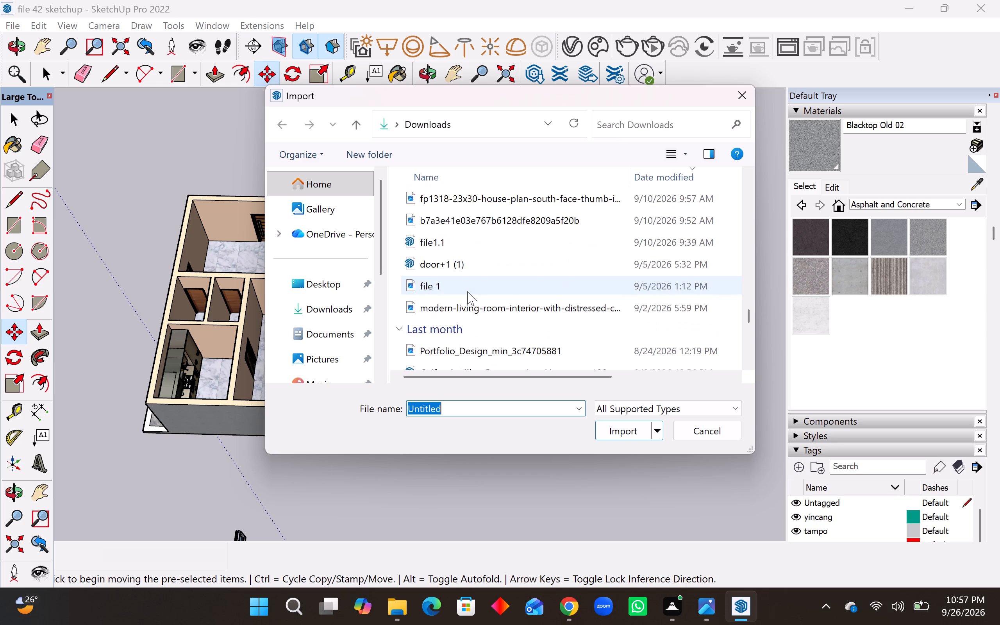
pyautogui.scroll(4, 467, 291)
pyautogui.click(457, 313)
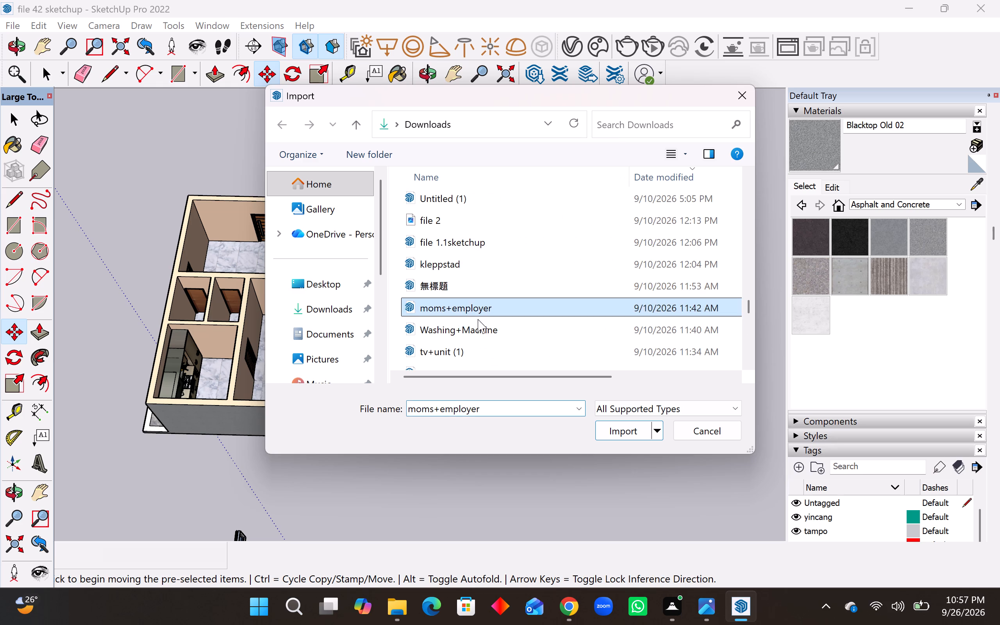
pyautogui.click(610, 437)
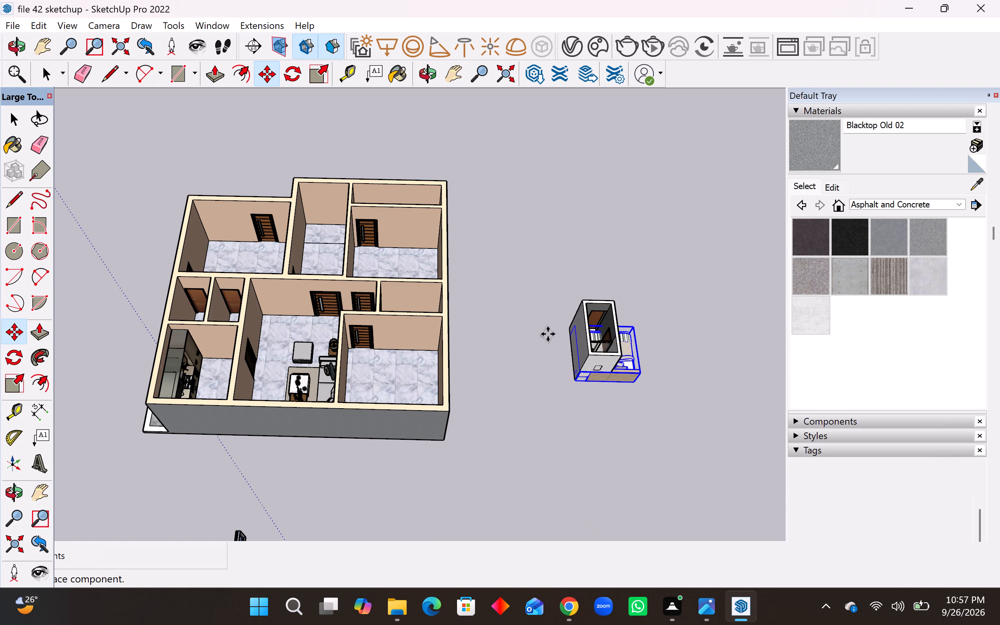
pyautogui.click(514, 243)
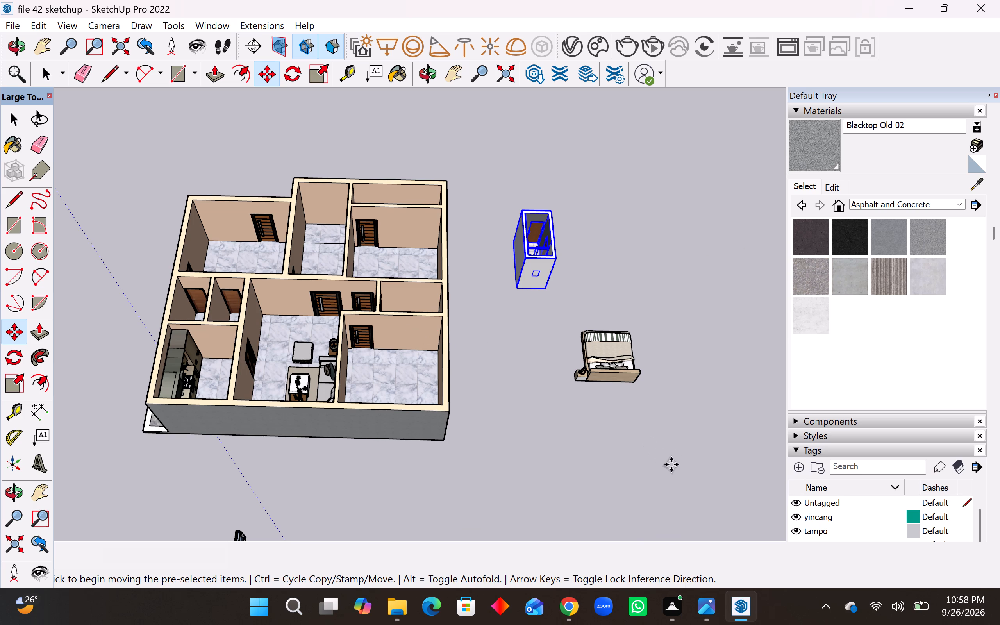
# Rotate the imported bed 90 degrees on the ground plane.
pyautogui.press('space')
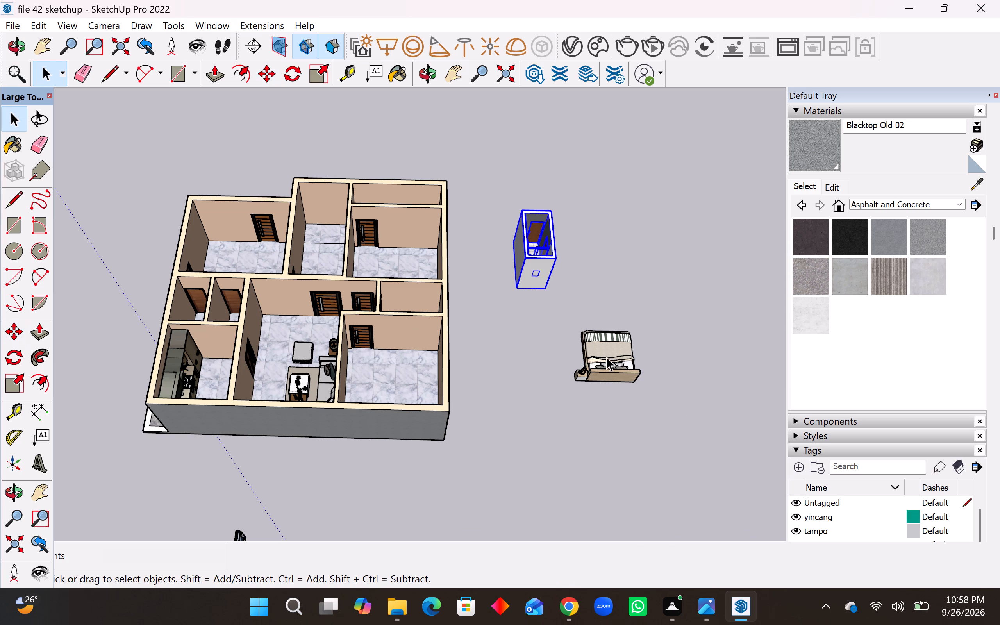
pyautogui.moveTo(606, 359); pyautogui.dragTo(609, 359)
pyautogui.click(613, 350)
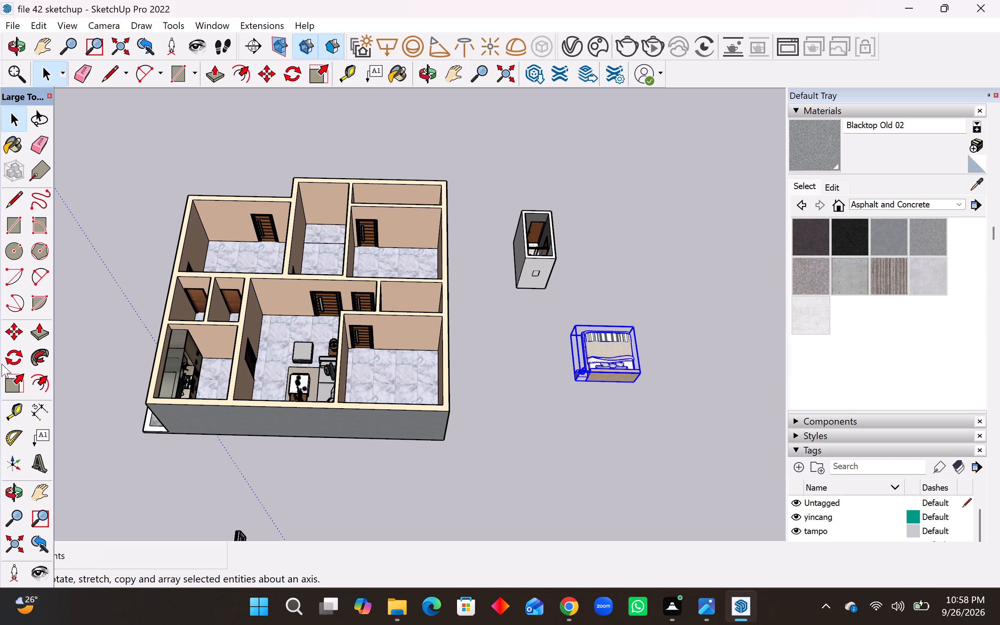
pyautogui.click(8, 358)
pyautogui.click(595, 474)
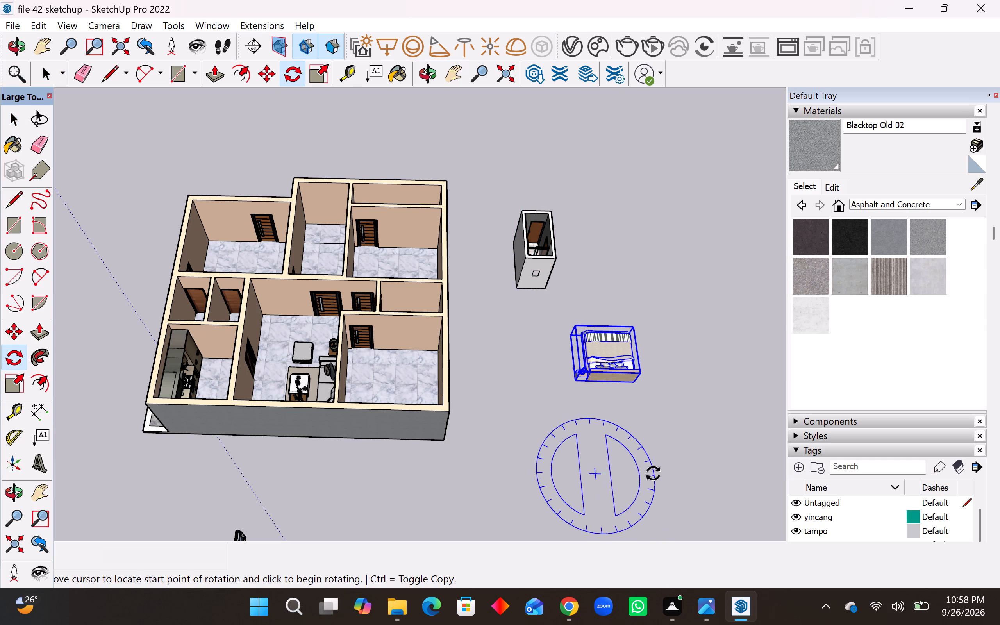
pyautogui.click(691, 473)
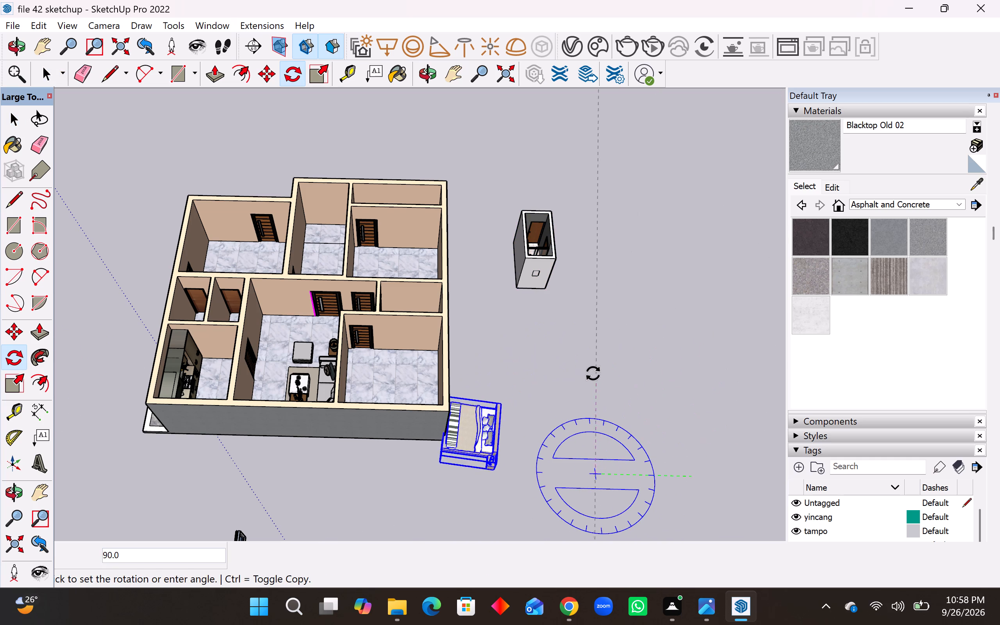
pyautogui.click(590, 384)
# Move the bed by its headboard corner about 25' 11 1/2" into the rear bedroom, with the headboard towards the outer wall.
pyautogui.moveTo(568, 470); pyautogui.dragTo(957, 486, button='middle')
pyautogui.moveTo(544, 324); pyautogui.dragTo(614, 449, button='middle')
pyautogui.scroll(8, 474, 162)
pyautogui.scroll(1, 576, 201)
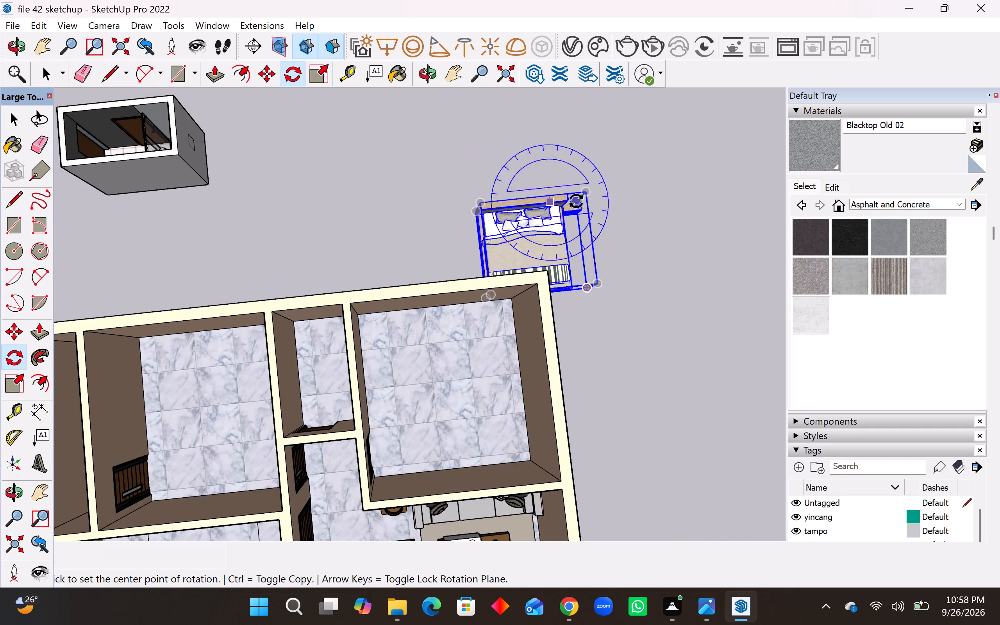
pyautogui.scroll(2, 576, 201)
pyautogui.press('m')
pyautogui.scroll(2, 396, 216)
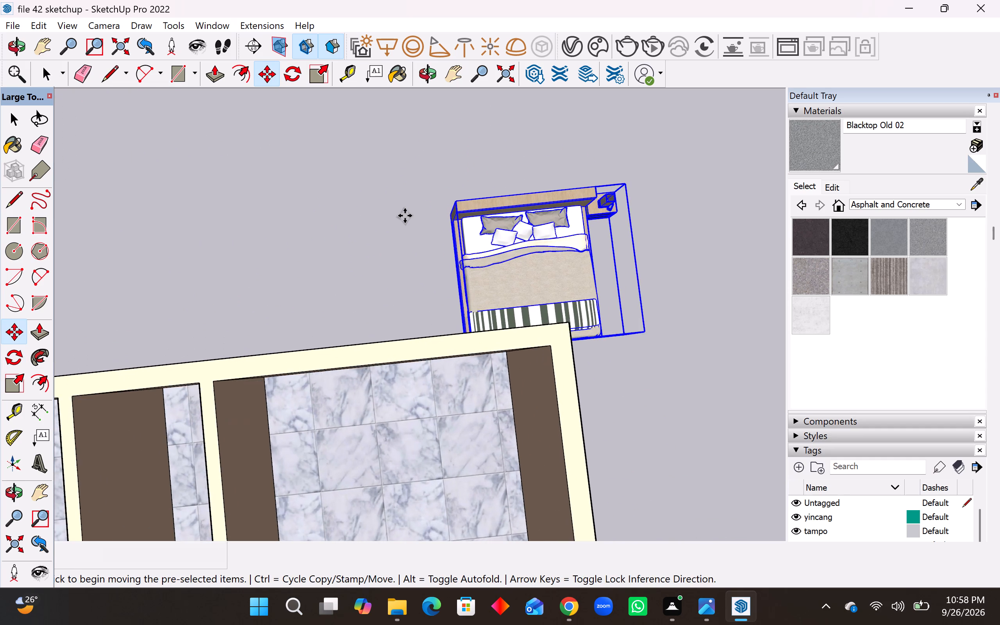
pyautogui.scroll(5, 405, 216)
pyautogui.click(465, 218)
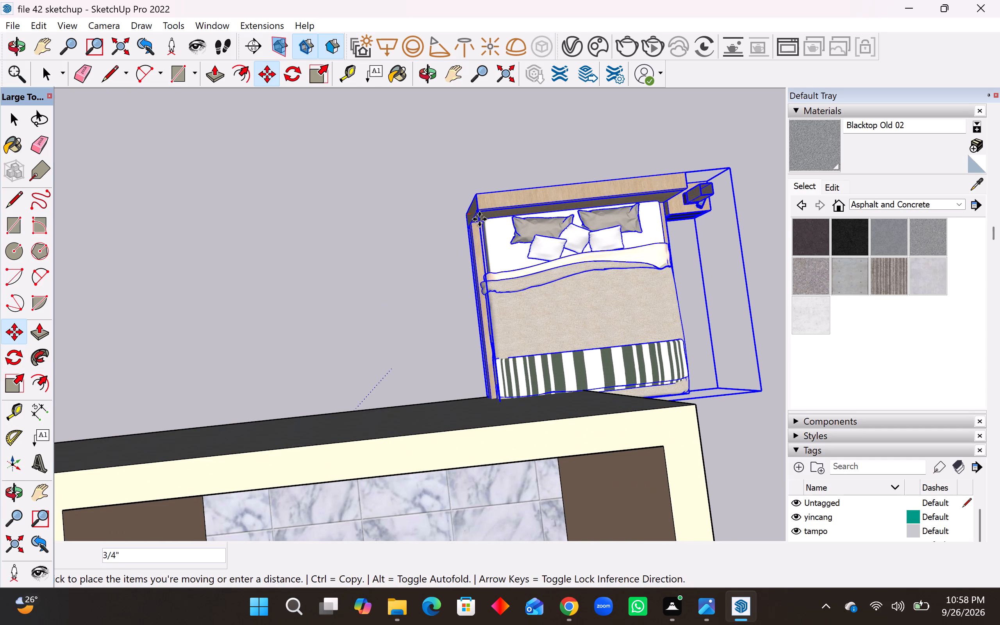
pyautogui.scroll(-15, 546, 225)
pyautogui.scroll(9, 283, 373)
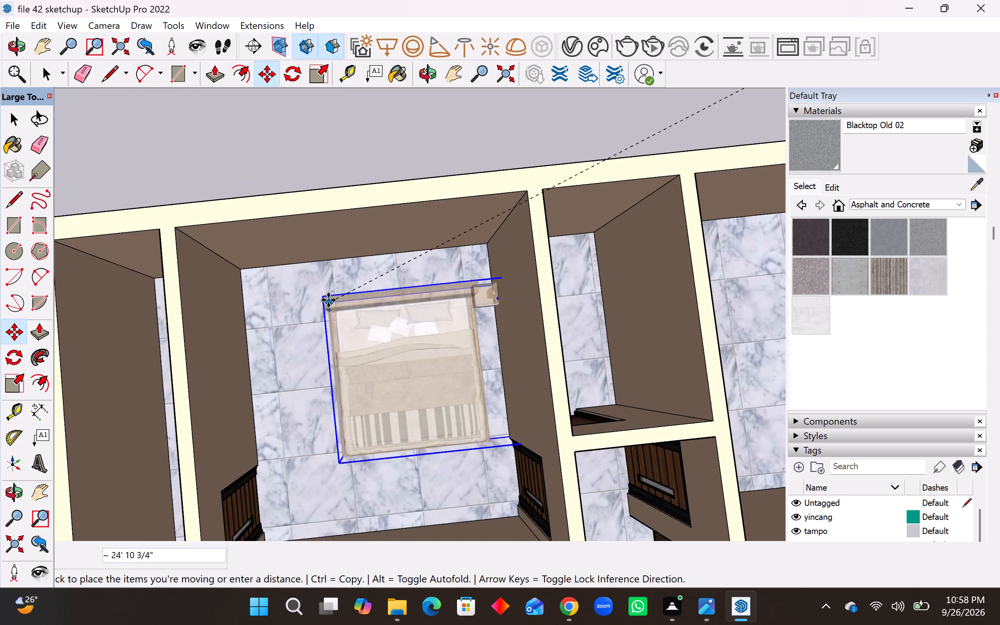
pyautogui.scroll(4, 328, 300)
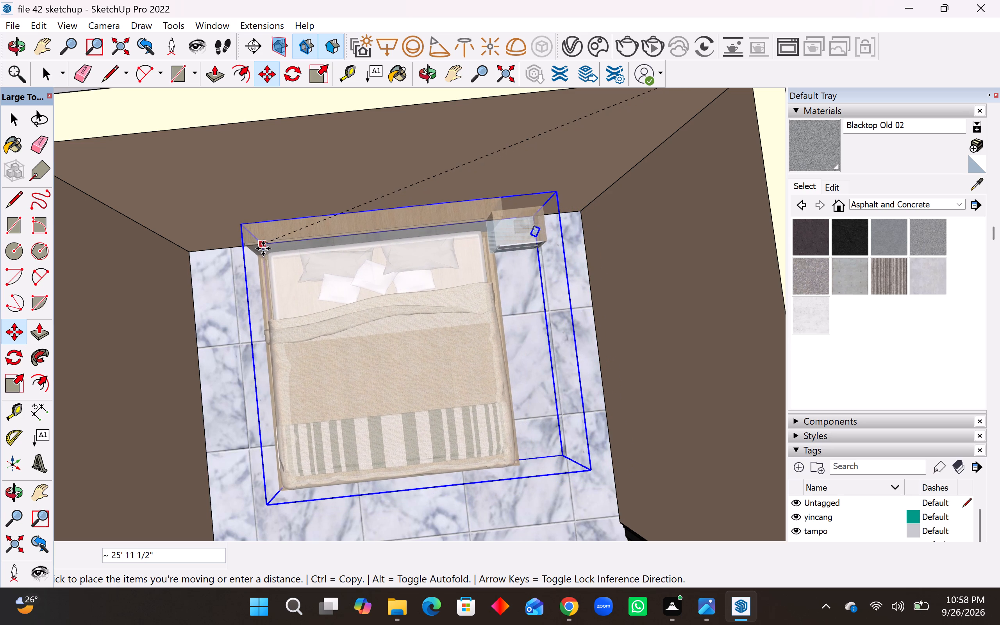
pyautogui.click(263, 248)
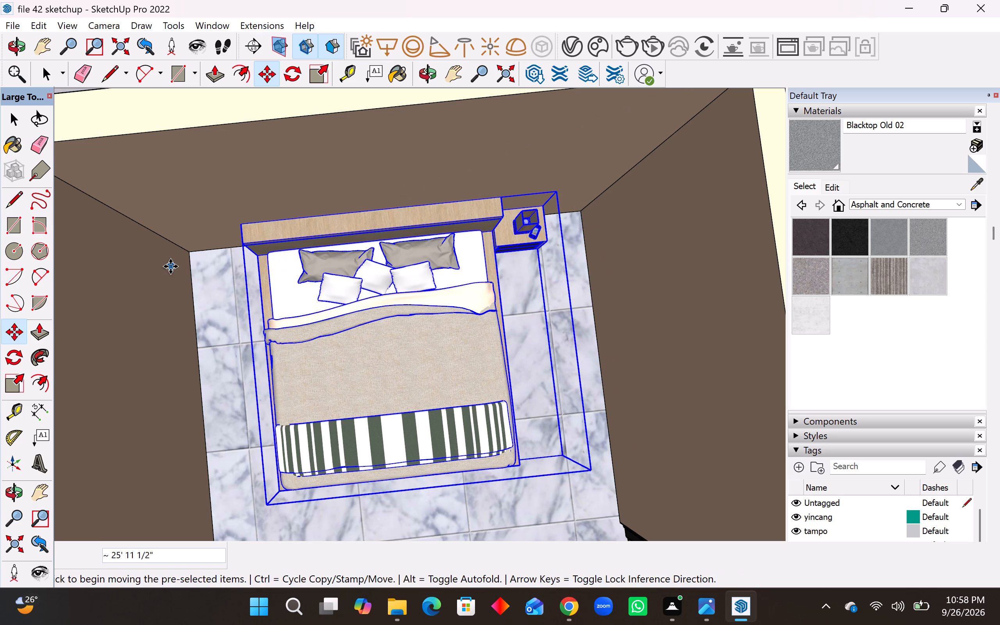
# Copy the bed by its headboard corner about 17' 5 13/16" into the rear bedroom behind the sofa, keeping the headboard along the outer wall.
pyautogui.moveTo(195, 260); pyautogui.dragTo(338, 126, button='middle')
pyautogui.scroll(1, 205, 322)
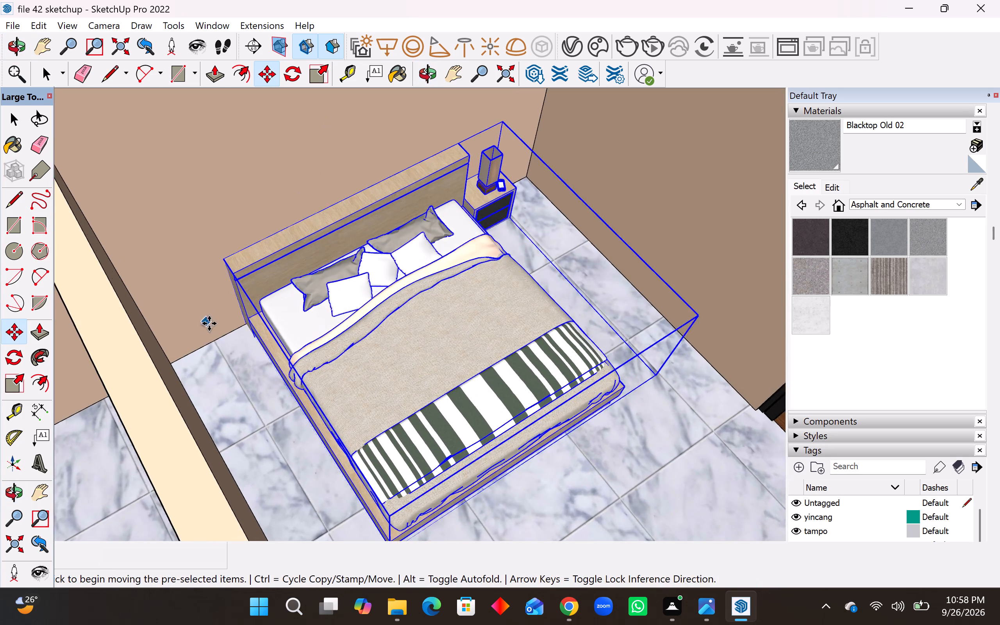
pyautogui.scroll(6, 209, 323)
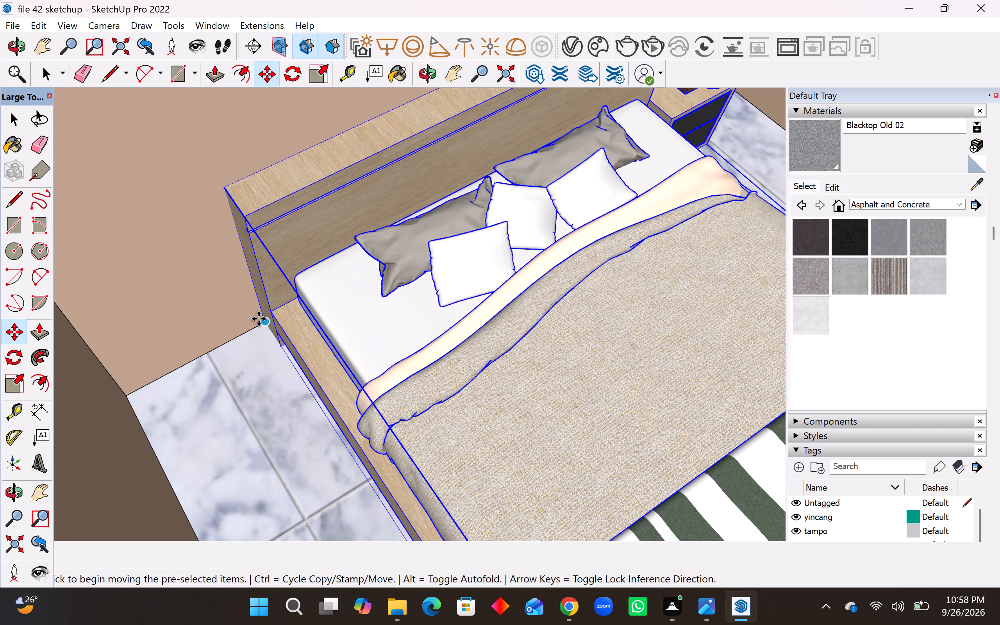
pyautogui.click(263, 326)
pyautogui.scroll(-20, 307, 352)
pyautogui.scroll(-4, 307, 352)
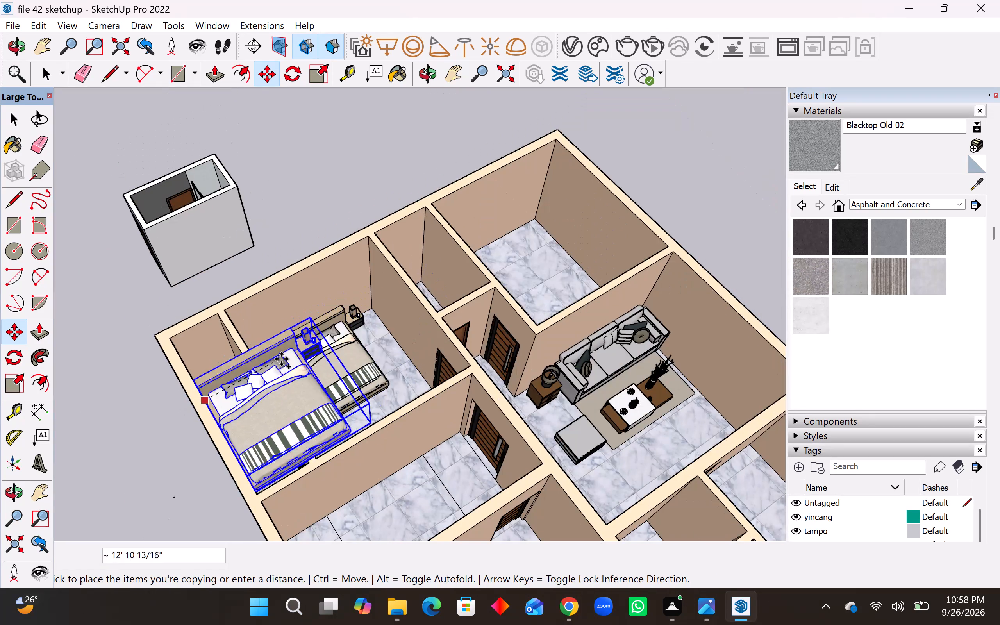
pyautogui.moveTo(436, 298); pyautogui.dragTo(228, 386, button='middle')
pyautogui.scroll(14, 565, 332)
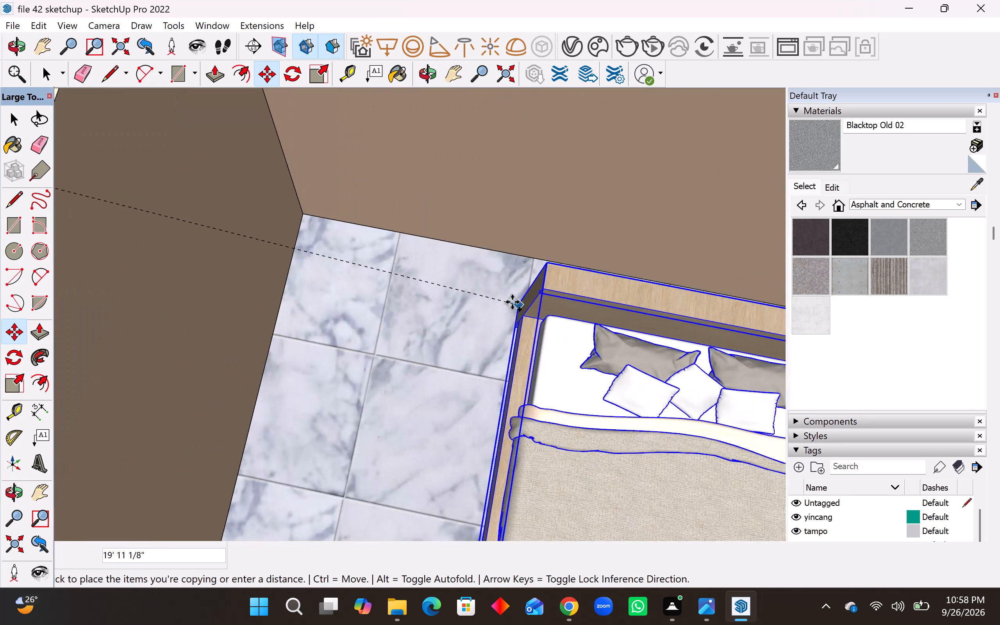
pyautogui.scroll(-3, 405, 257)
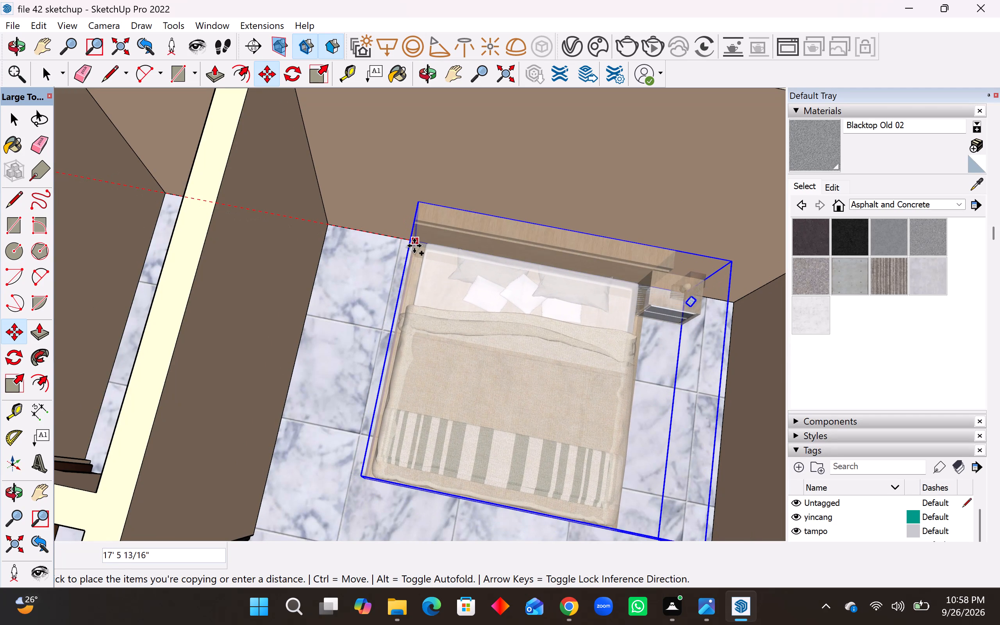
pyautogui.click(414, 246)
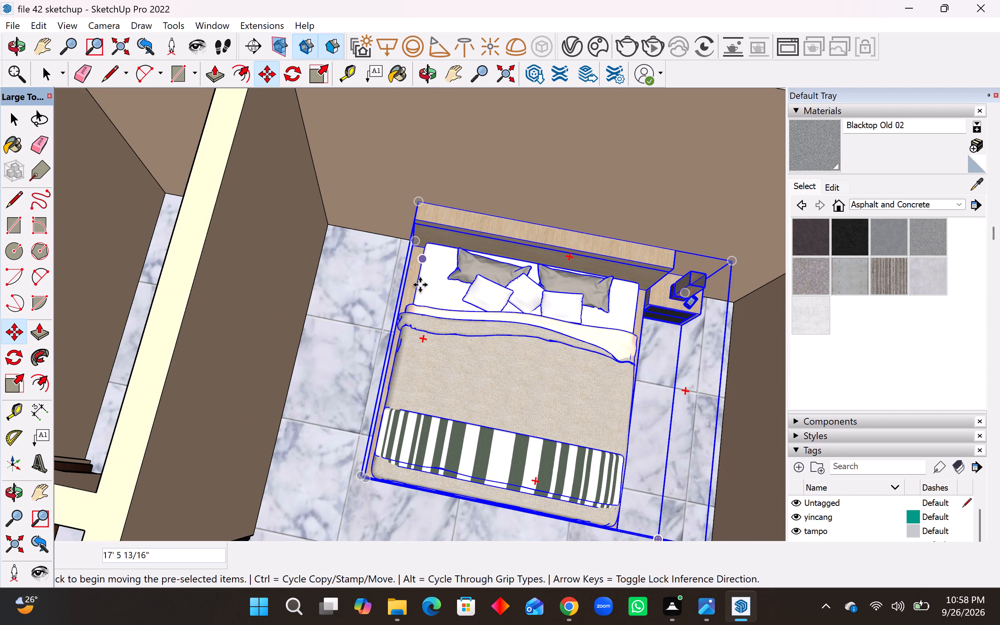
# Clear the selection and examine the whole house from above, checking the two furnished bedrooms and the rooms still empty.
pyautogui.scroll(-20, 436, 348)
pyautogui.scroll(-2, 436, 348)
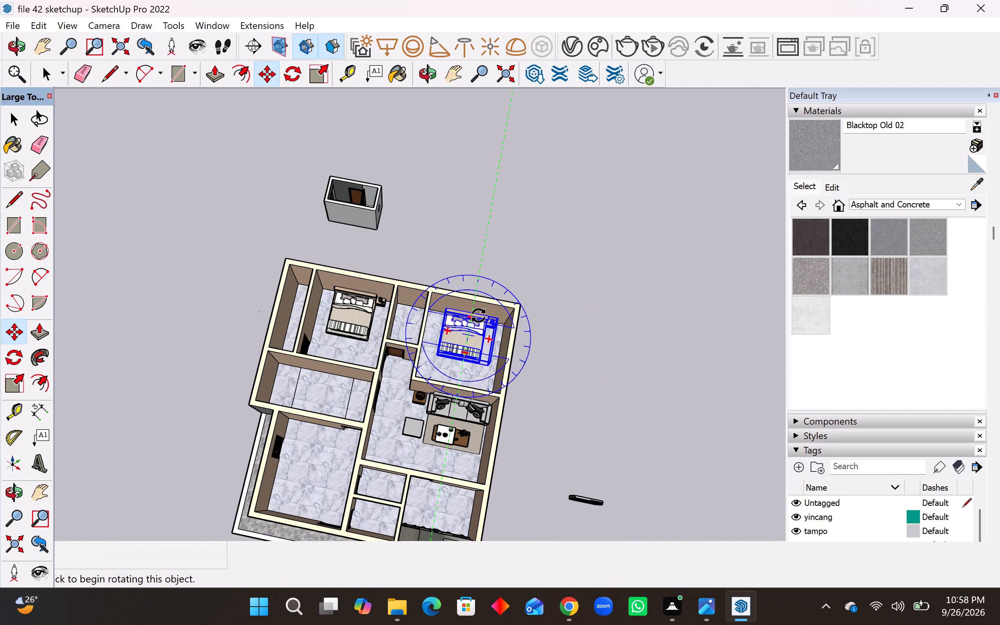
pyautogui.scroll(-19, 479, 316)
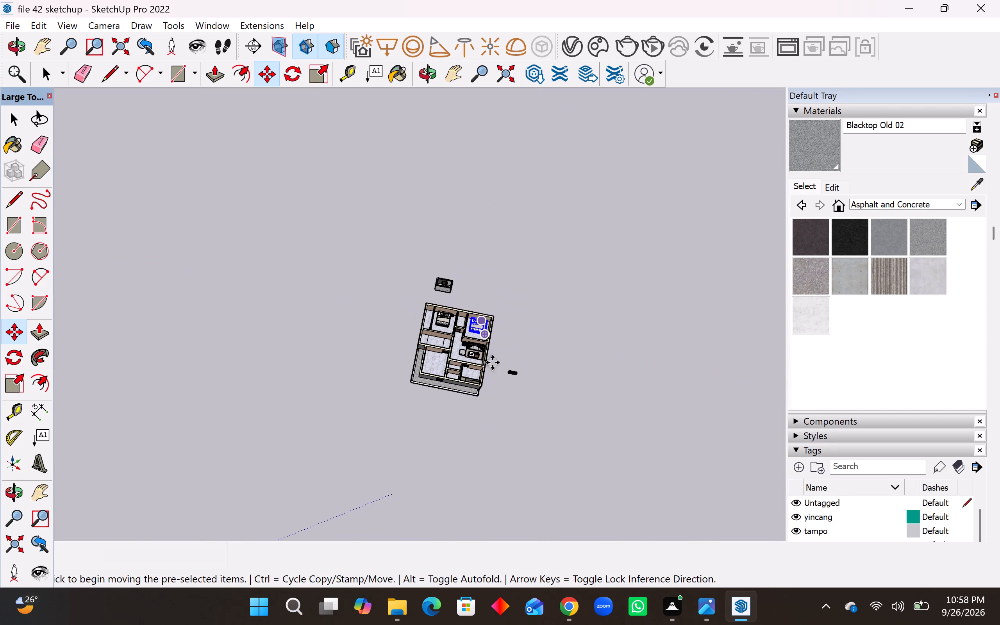
pyautogui.scroll(20, 484, 382)
pyautogui.scroll(9, 484, 382)
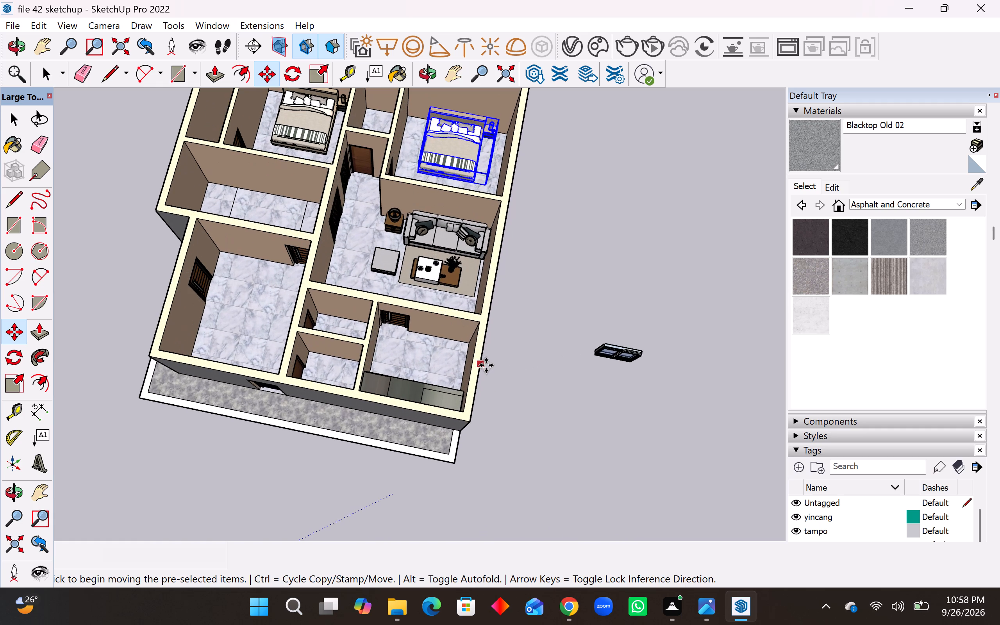
pyautogui.press('space')
pyautogui.click(523, 389)
pyautogui.scroll(-5, 537, 377)
pyautogui.scroll(2, 411, 235)
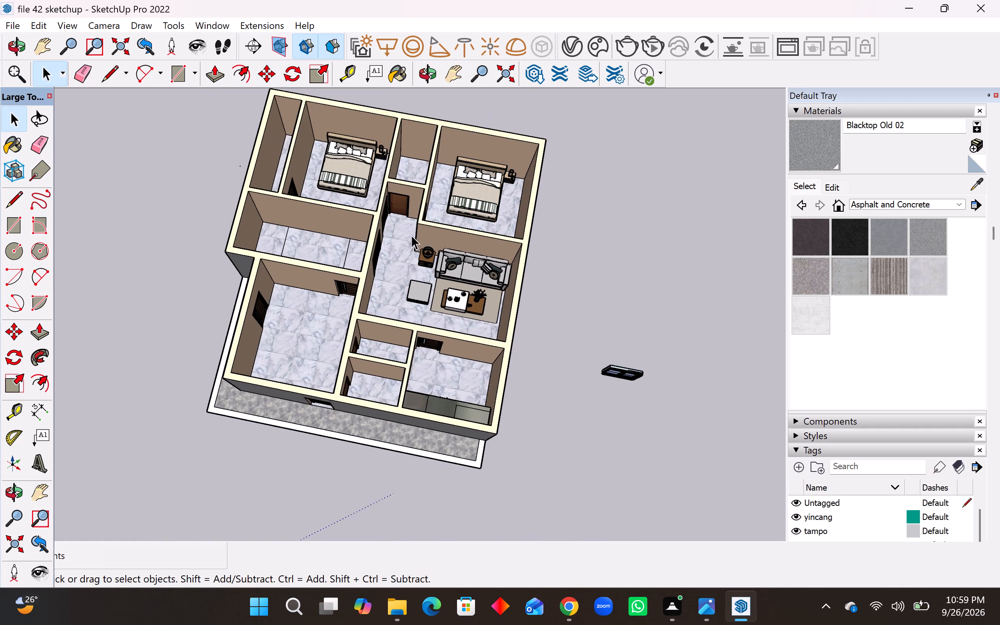
pyautogui.scroll(6, 411, 235)
pyautogui.scroll(-3, 452, 301)
pyautogui.moveTo(455, 305); pyautogui.dragTo(488, 246, button='middle')
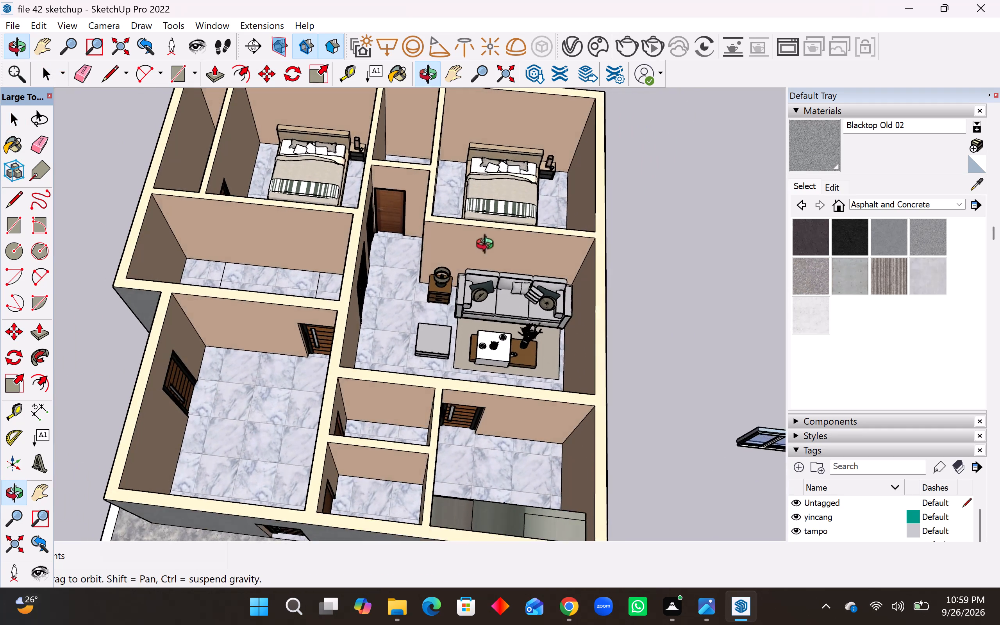
pyautogui.moveTo(488, 246); pyautogui.dragTo(489, 244, button='middle')
pyautogui.scroll(-11, 477, 331)
pyautogui.scroll(9, 373, 307)
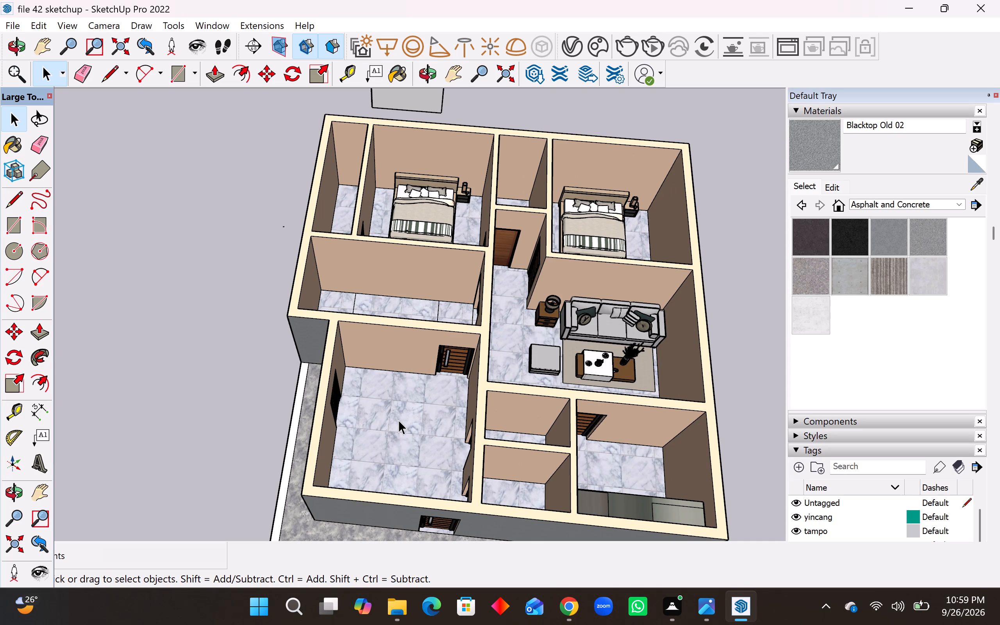
pyautogui.scroll(-9, 401, 421)
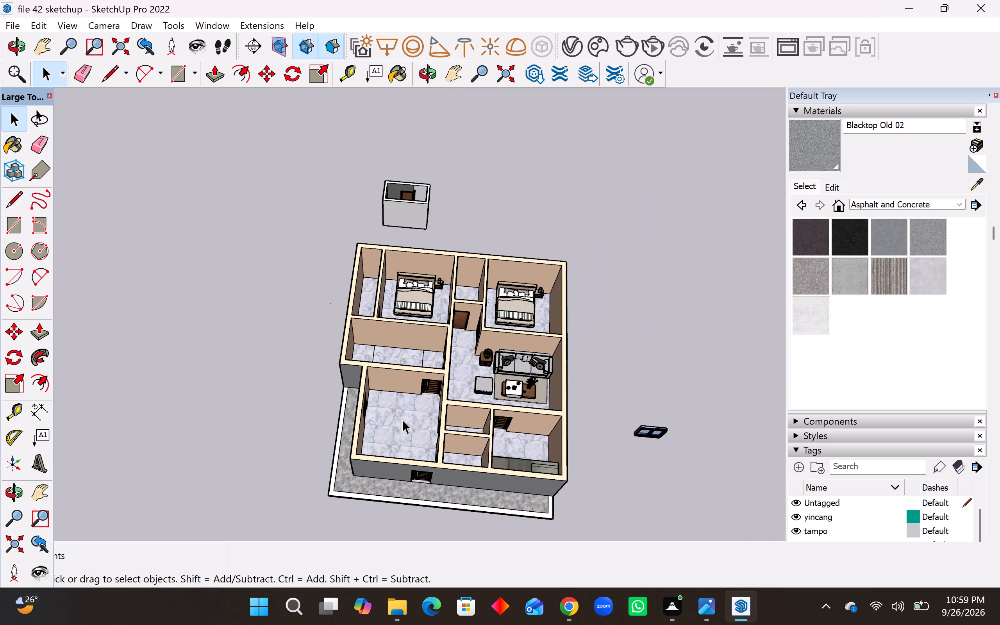
pyautogui.scroll(-4, 402, 420)
pyautogui.scroll(12, 425, 310)
# Copy the bed in the bedroom behind the sofa onto the open ground beside the house.
pyautogui.click(516, 343)
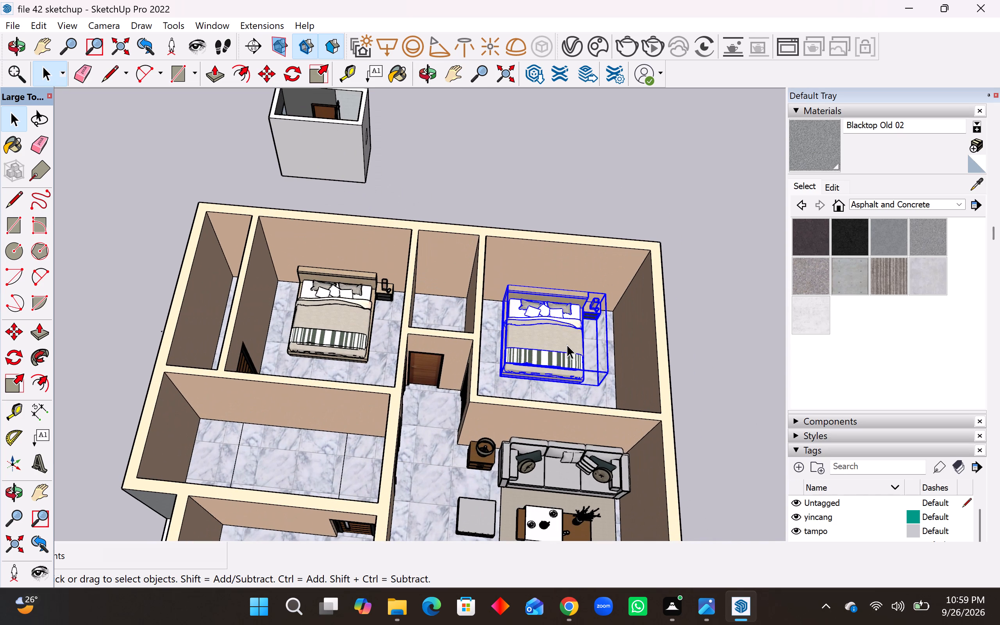
pyautogui.press('m')
pyautogui.scroll(11, 475, 308)
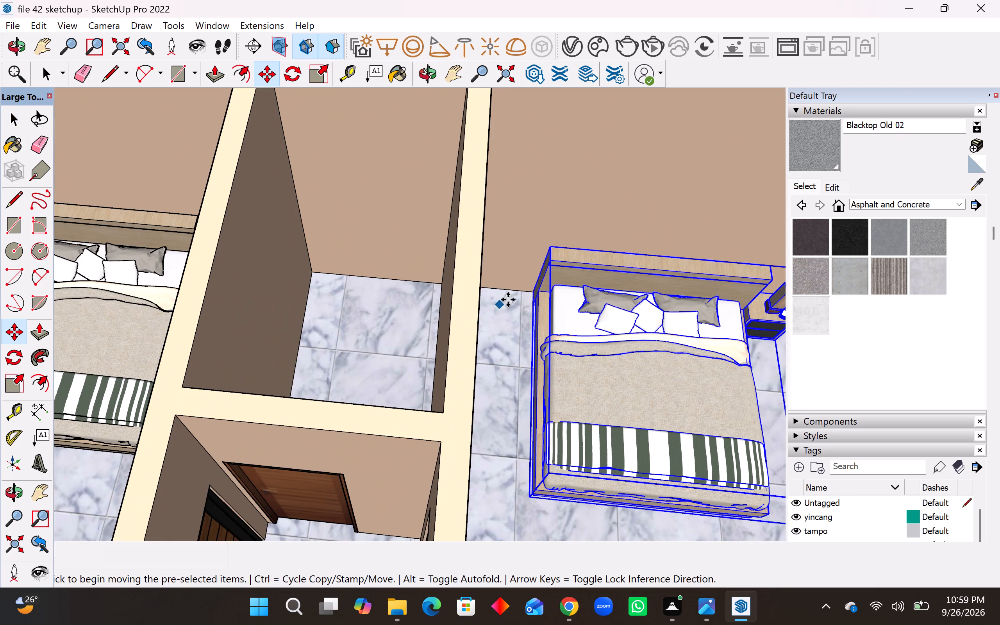
pyautogui.click(529, 291)
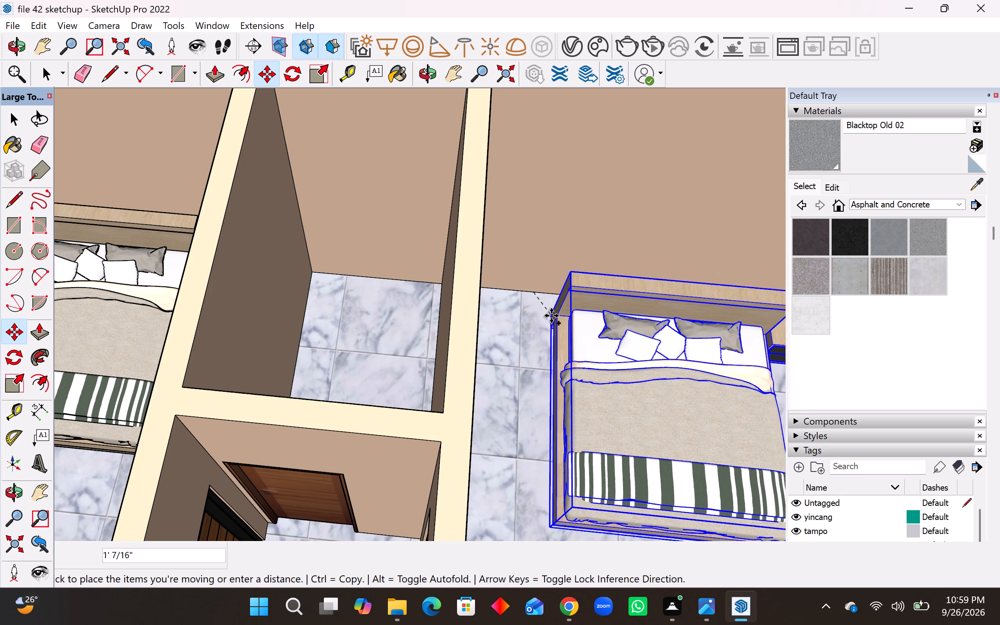
pyautogui.scroll(-20, 549, 317)
pyautogui.scroll(-4, 549, 317)
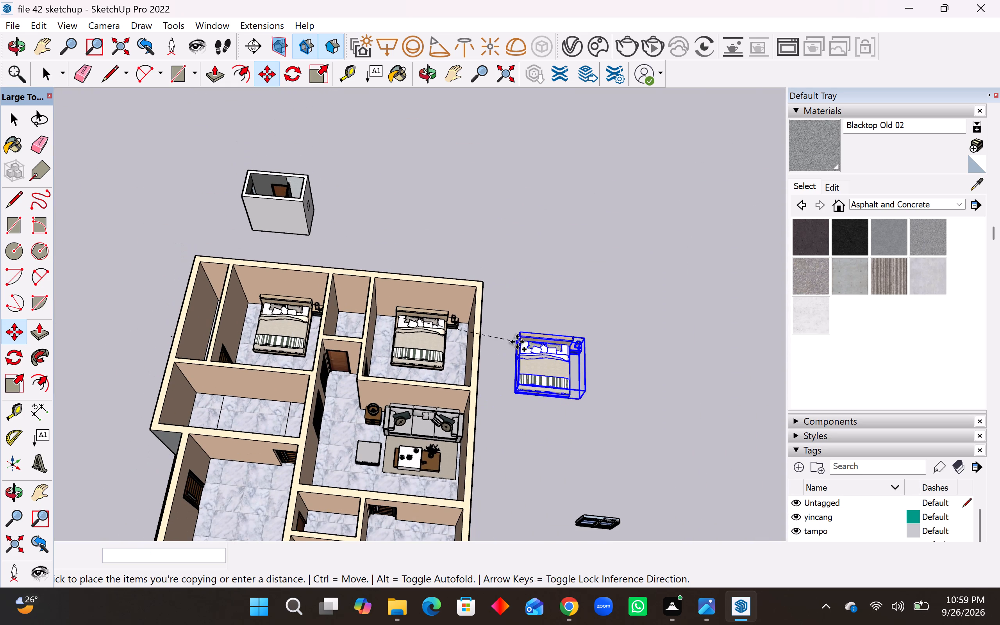
pyautogui.click(536, 340)
# Rotate the copied bed outside the house 180 degrees on the ground plane.
pyautogui.click(20, 361)
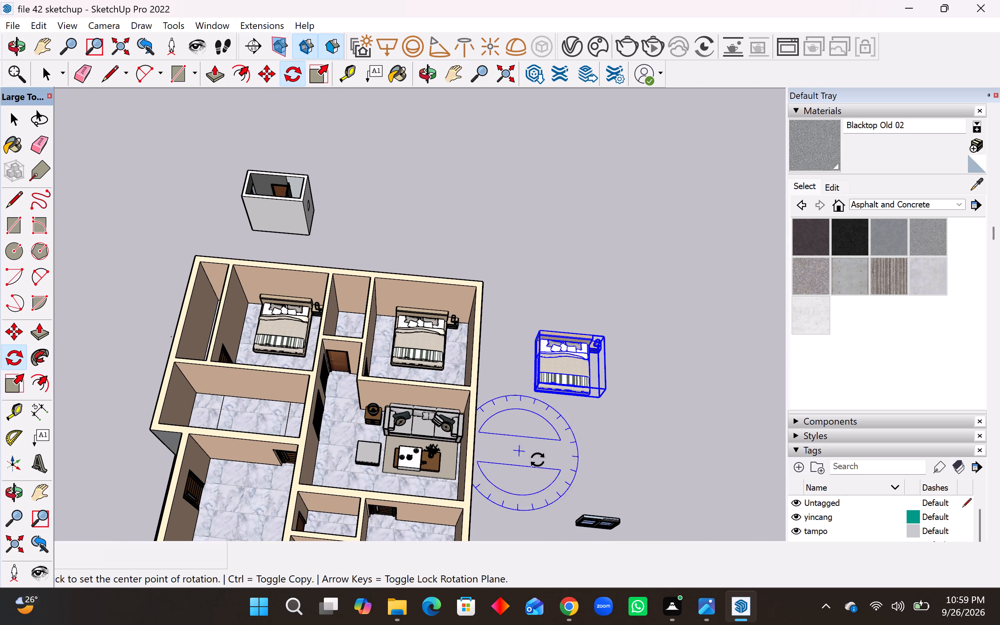
pyautogui.click(570, 460)
pyautogui.click(665, 473)
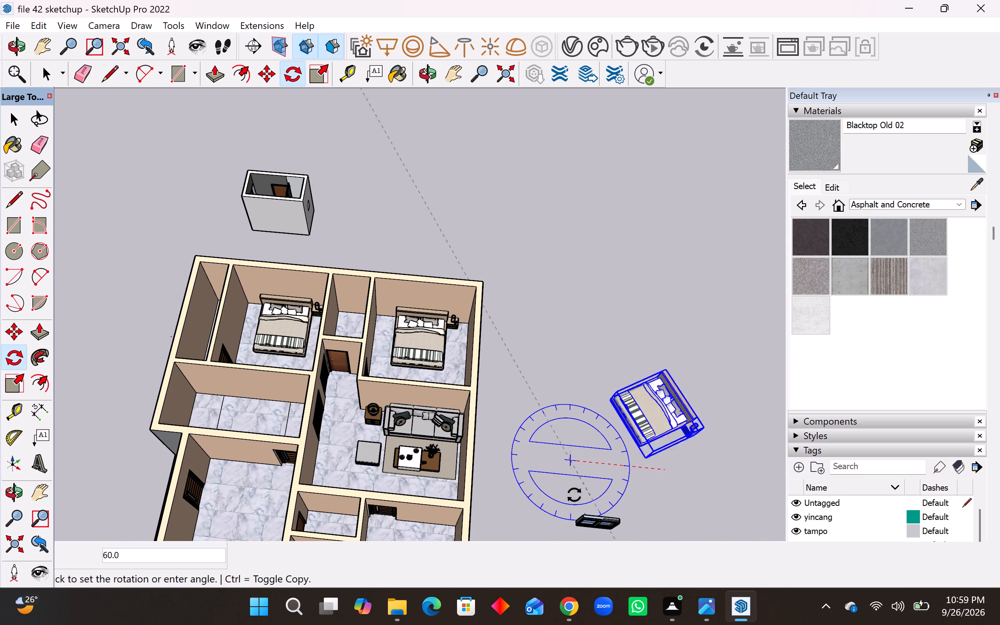
pyautogui.click(547, 461)
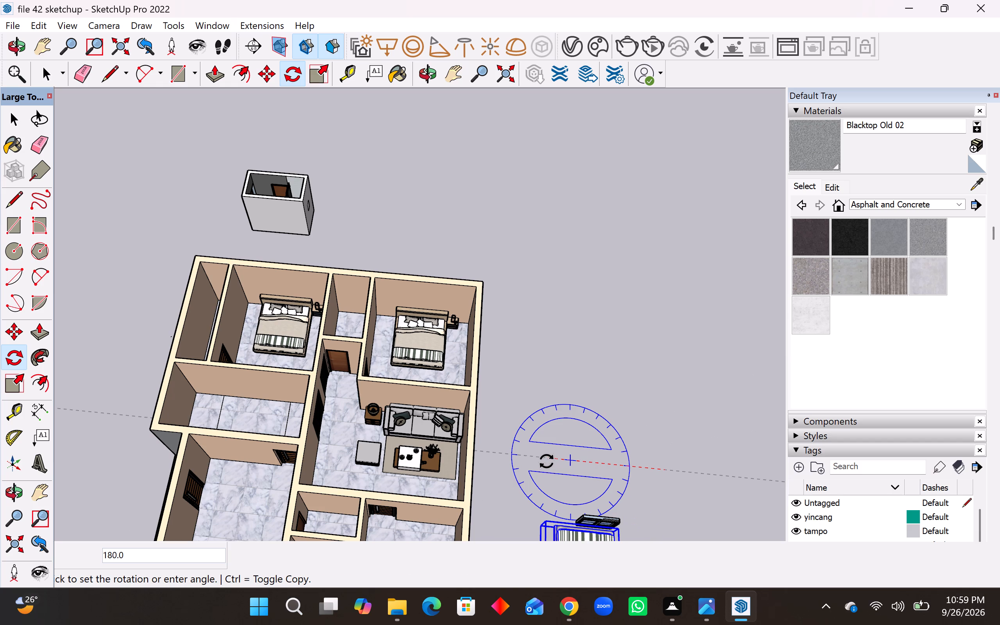
# Move the rotated bed by its headboard corner about 39' 2 5/16" into the large front room, headboard against the wall beside the door.
pyautogui.scroll(-6, 591, 428)
pyautogui.moveTo(582, 447); pyautogui.dragTo(908, 479, button='middle')
pyautogui.moveTo(543, 345); pyautogui.dragTo(860, 389, button='middle')
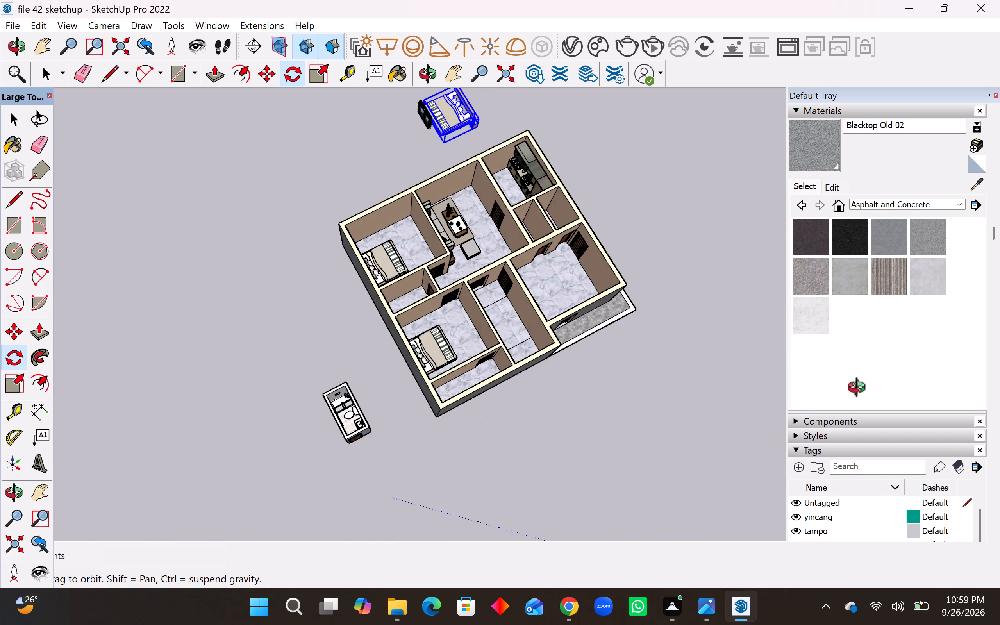
pyautogui.moveTo(860, 389); pyautogui.dragTo(861, 389, button='middle')
pyautogui.scroll(-5, 486, 374)
pyautogui.scroll(16, 317, 163)
pyautogui.moveTo(441, 179); pyautogui.dragTo(444, 181, button='middle')
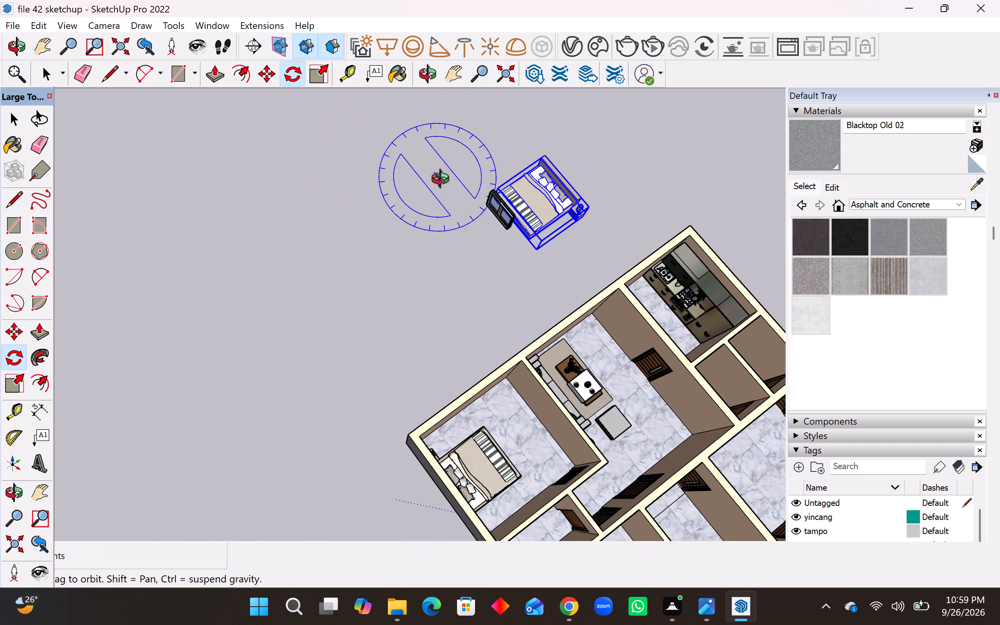
pyautogui.moveTo(444, 181); pyautogui.dragTo(768, 191, button='middle')
pyautogui.scroll(17, 315, 163)
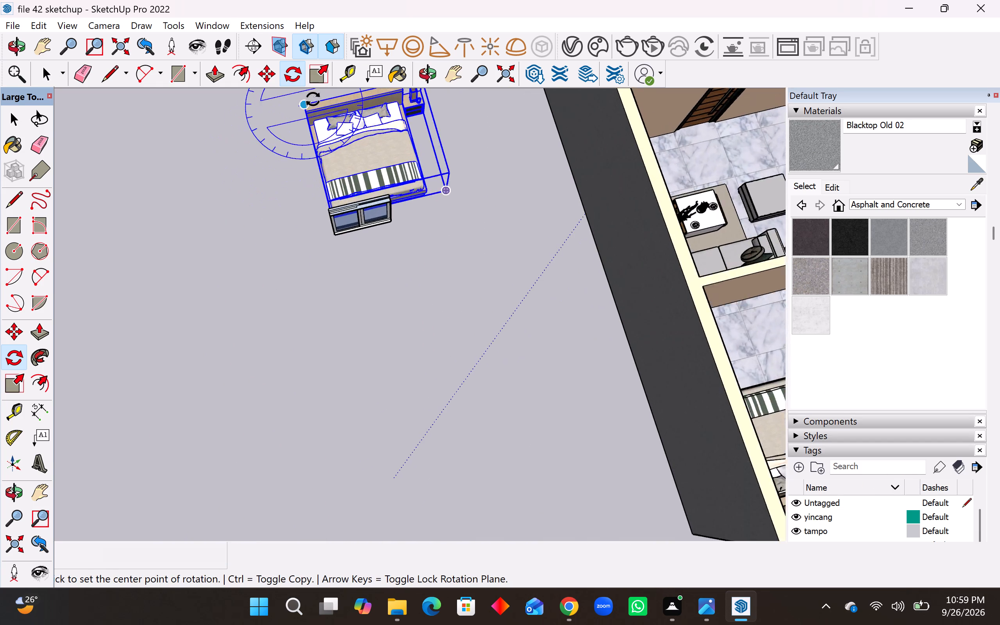
pyautogui.scroll(4, 313, 99)
pyautogui.moveTo(334, 108); pyautogui.dragTo(418, 56, button='middle')
pyautogui.scroll(4, 249, 171)
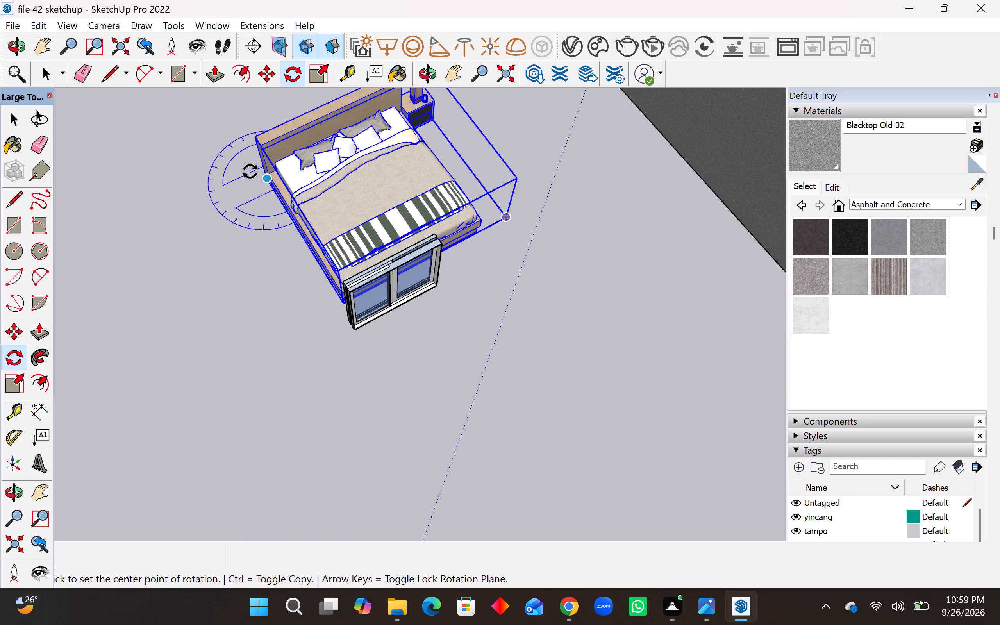
pyautogui.scroll(11, 250, 171)
pyautogui.press('m')
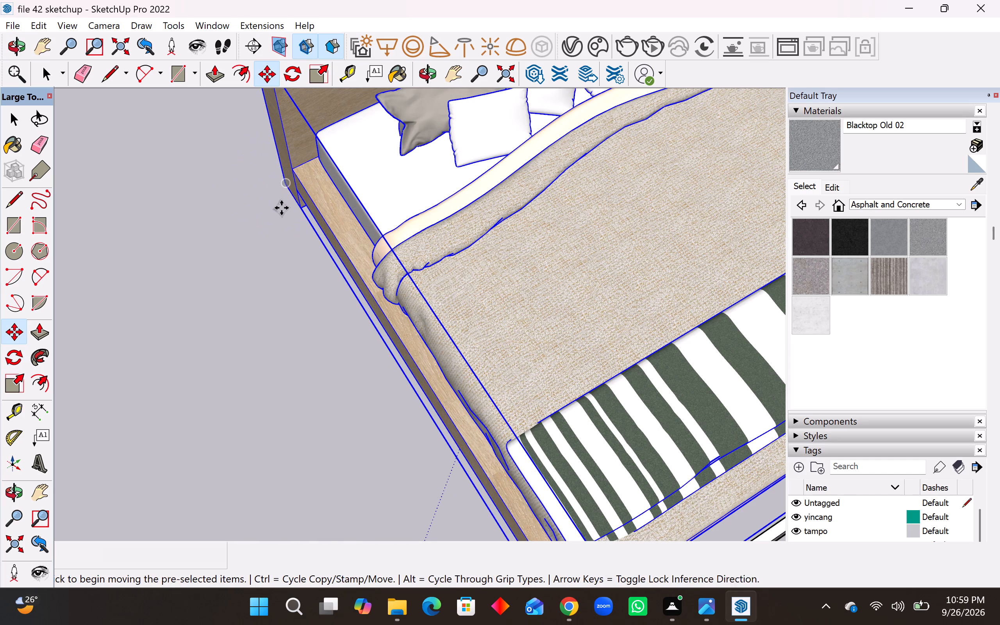
pyautogui.click(283, 191)
pyautogui.scroll(-13, 328, 237)
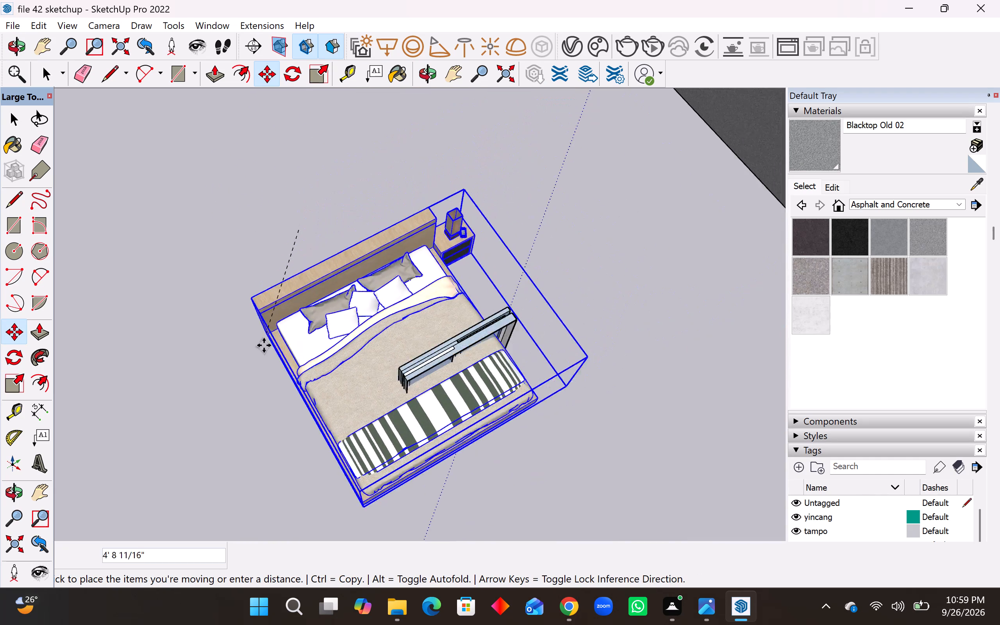
pyautogui.scroll(-20, 264, 345)
pyautogui.scroll(-1, 264, 345)
pyautogui.moveTo(405, 211); pyautogui.dragTo(332, 275, button='middle')
pyautogui.scroll(20, 468, 236)
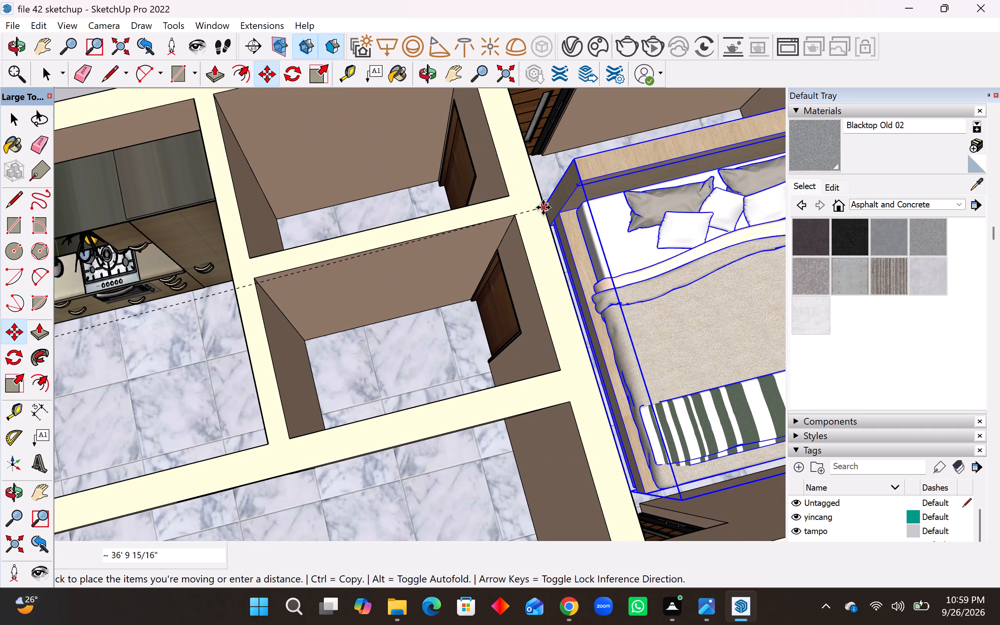
pyautogui.scroll(-12, 517, 249)
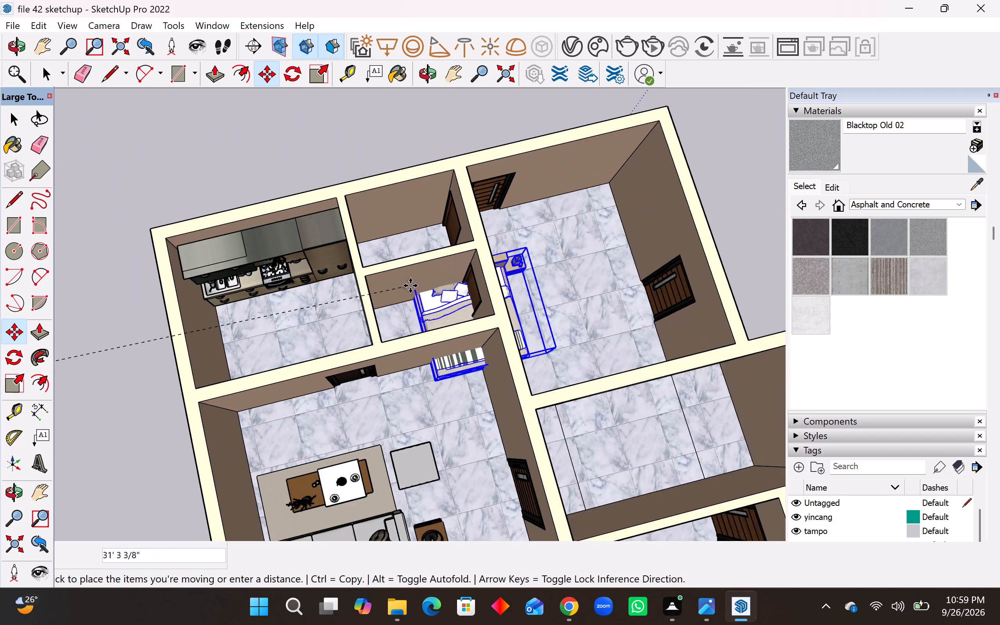
pyautogui.scroll(-2, 410, 286)
pyautogui.scroll(13, 562, 210)
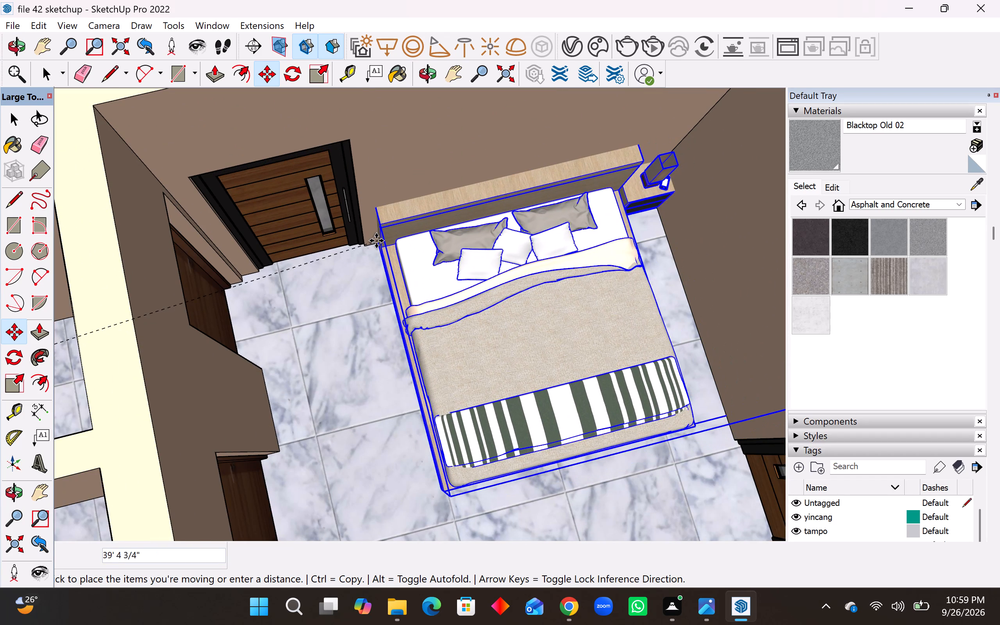
pyautogui.click(371, 244)
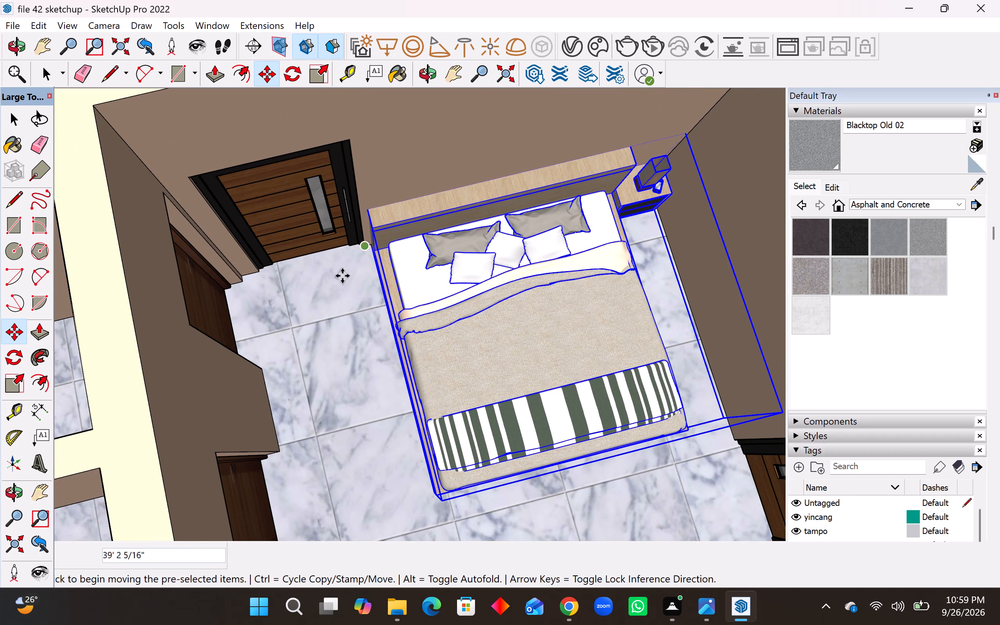
# Shift the front-room bed about 2 5/8" by its lower headboard corner, away from the adjacent door frame.
pyautogui.scroll(-10, 320, 299)
pyautogui.scroll(10, 346, 290)
pyautogui.moveTo(338, 287); pyautogui.dragTo(348, 262, button='middle')
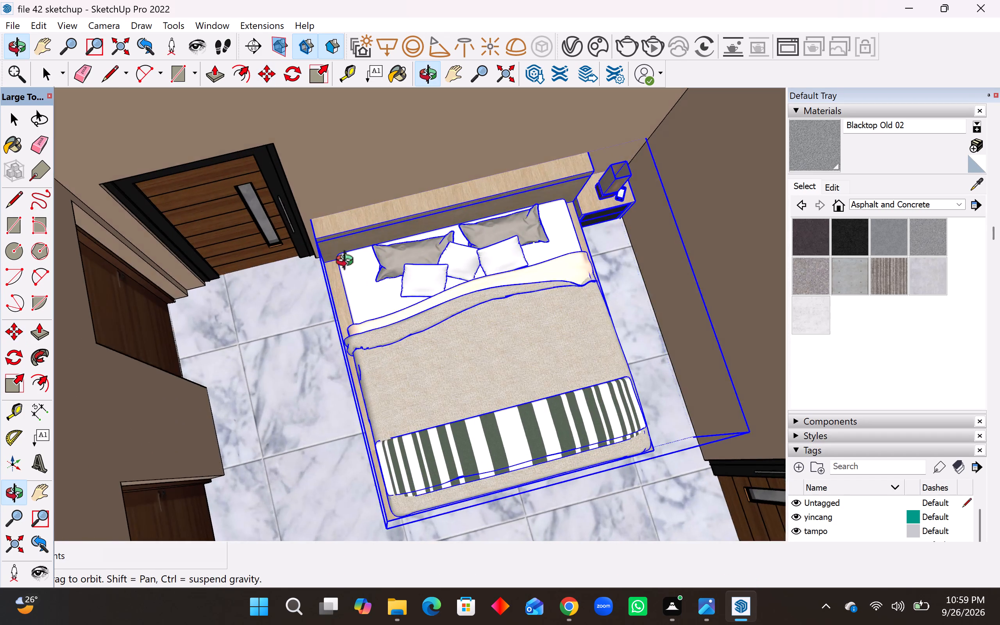
pyautogui.moveTo(348, 262); pyautogui.dragTo(508, 178, button='middle')
pyautogui.scroll(7, 291, 310)
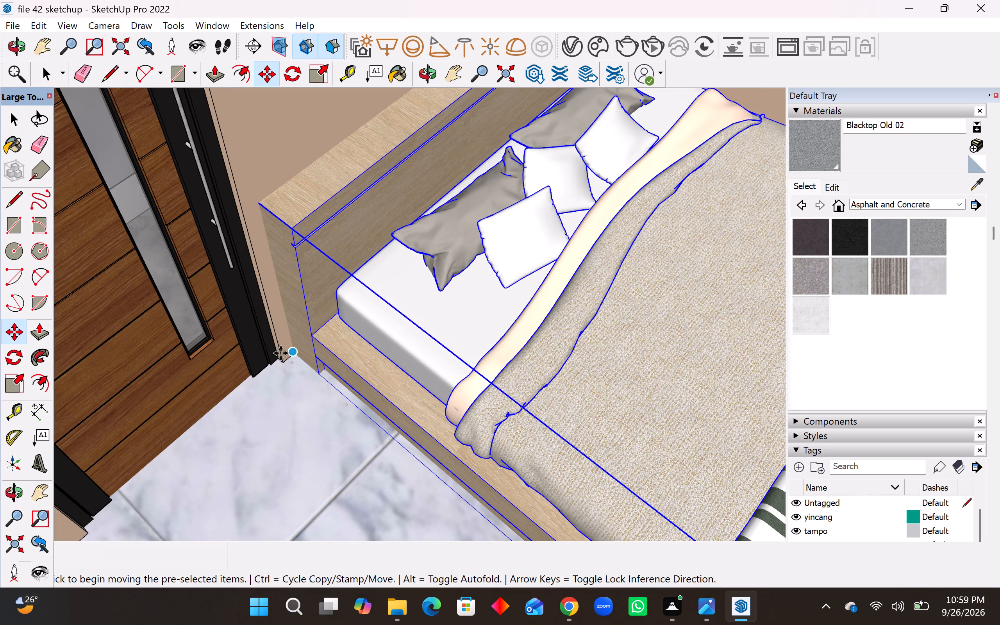
pyautogui.click(296, 355)
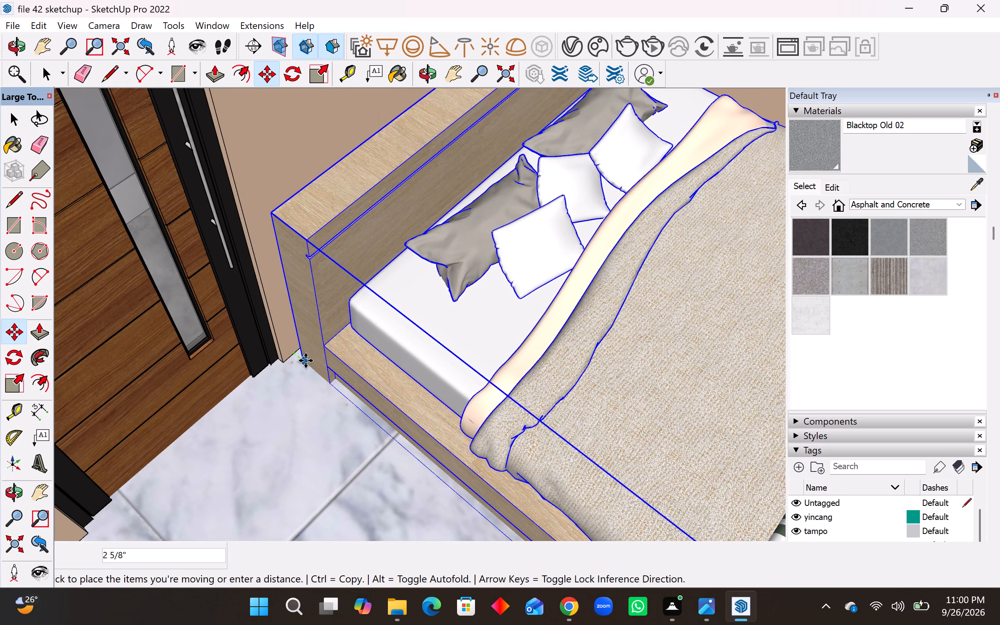
pyautogui.click(305, 361)
pyautogui.scroll(4, 305, 372)
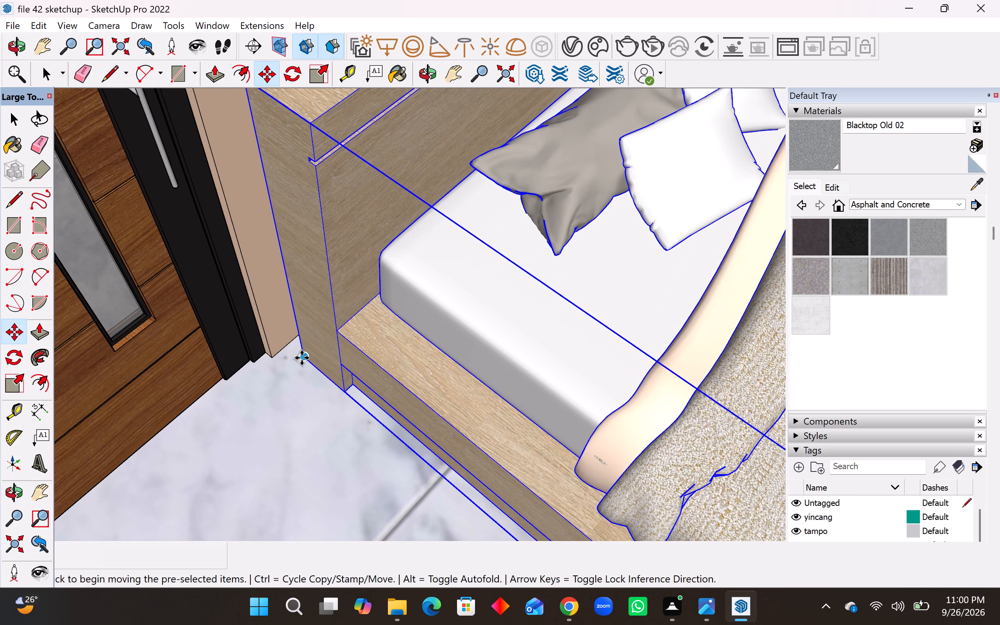
# Shift the front-room bed about 2 3/8" by the lower edge of its headboard, back toward the wall beside the door.
pyautogui.click(302, 358)
pyautogui.click(293, 345)
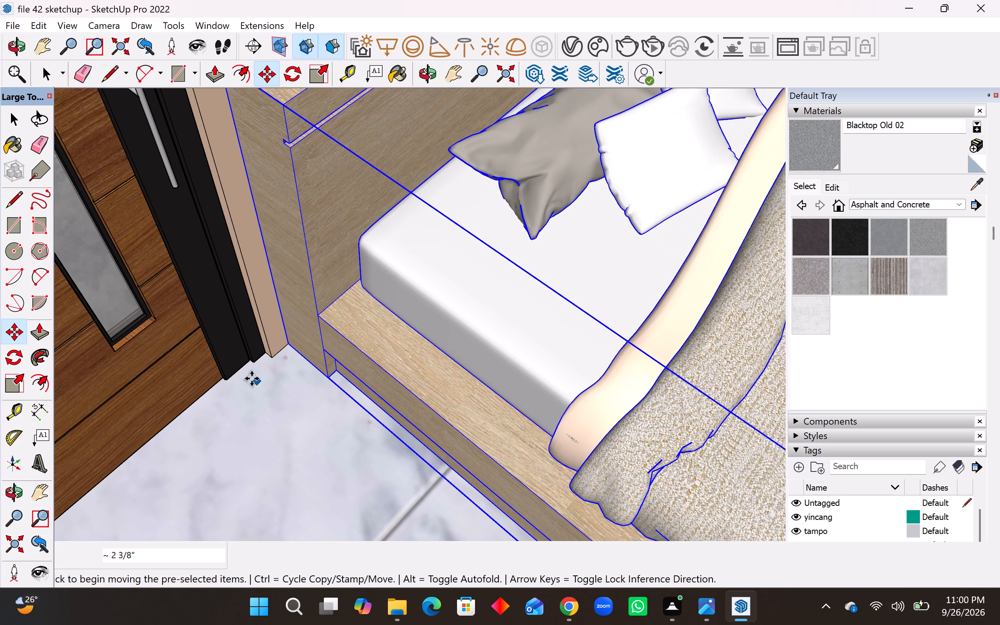
pyautogui.scroll(-15, 251, 379)
pyautogui.moveTo(362, 346); pyautogui.dragTo(208, 339, button='middle')
pyautogui.press('space')
pyautogui.scroll(-6, 364, 311)
pyautogui.click(593, 207)
pyautogui.scroll(-3, 497, 310)
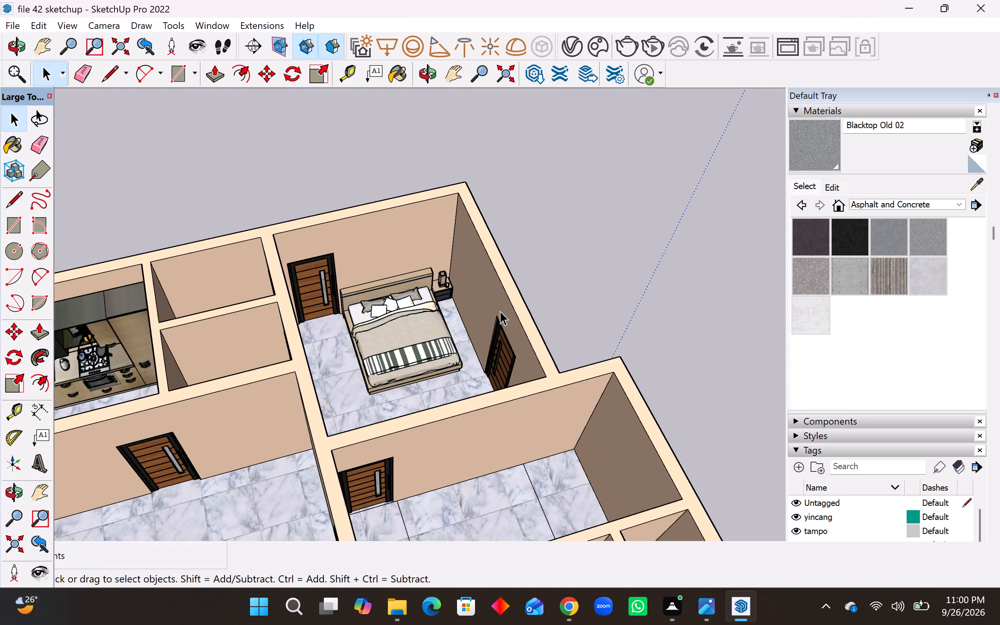
# Explode the imported bathroom component standing outside the house.
pyautogui.scroll(-12, 500, 311)
pyautogui.scroll(-6, 487, 455)
pyautogui.moveTo(508, 507); pyautogui.dragTo(488, 396, button='middle')
pyautogui.scroll(1, 505, 445)
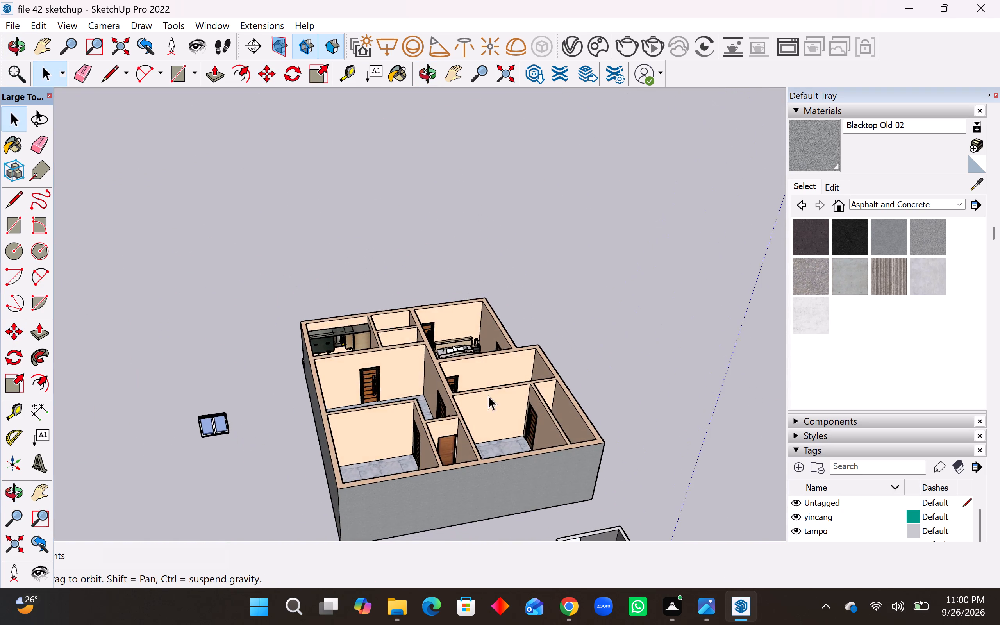
pyautogui.scroll(-6, 489, 433)
pyautogui.moveTo(500, 442); pyautogui.dragTo(684, 528, button='middle')
pyautogui.moveTo(408, 354); pyautogui.dragTo(459, 493, button='middle')
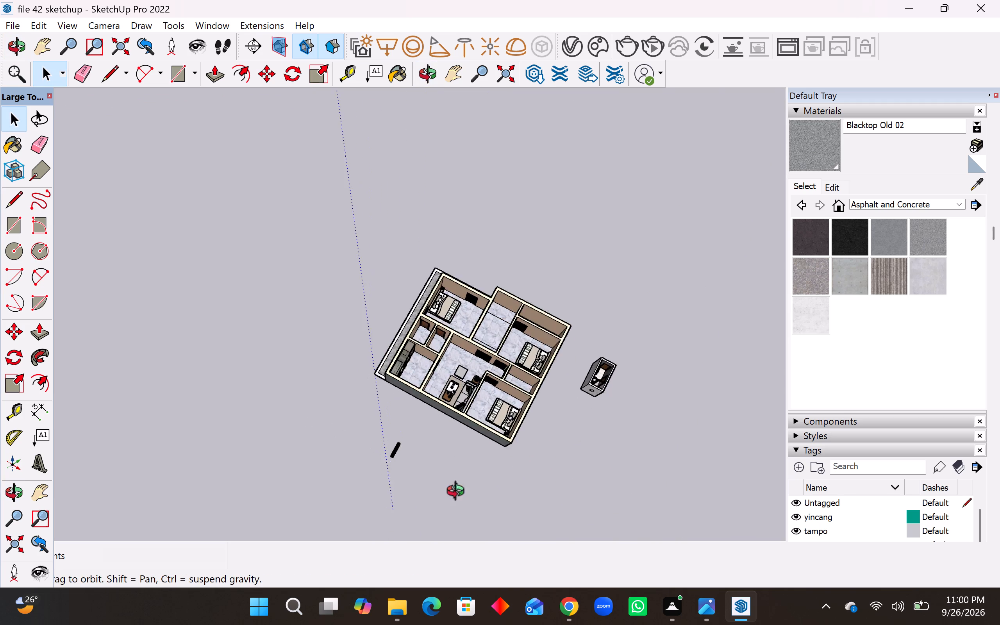
pyautogui.moveTo(459, 493); pyautogui.dragTo(540, 496, button='middle')
pyautogui.scroll(13, 512, 326)
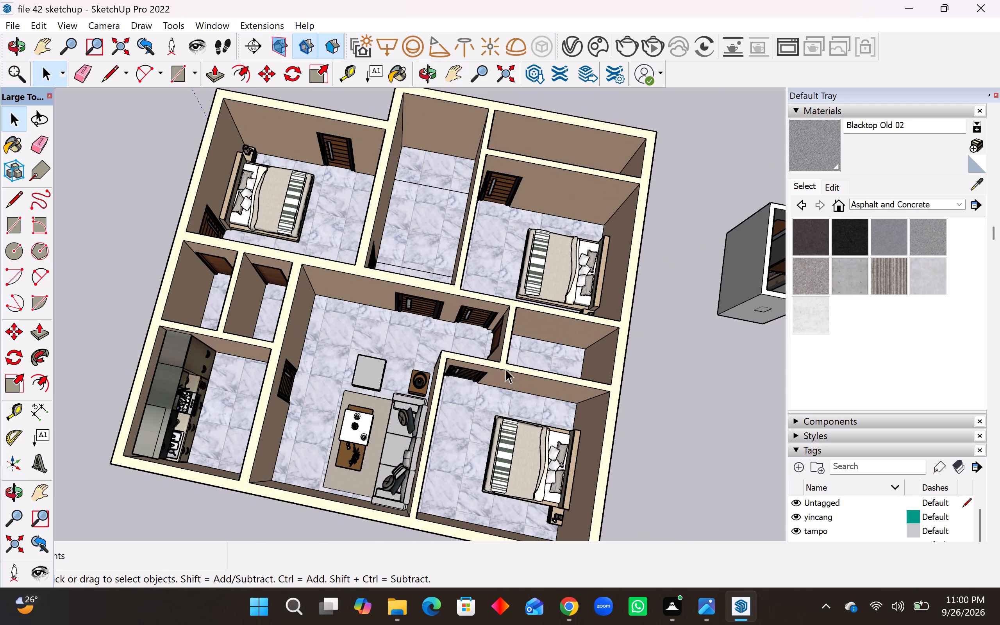
pyautogui.scroll(-4, 677, 286)
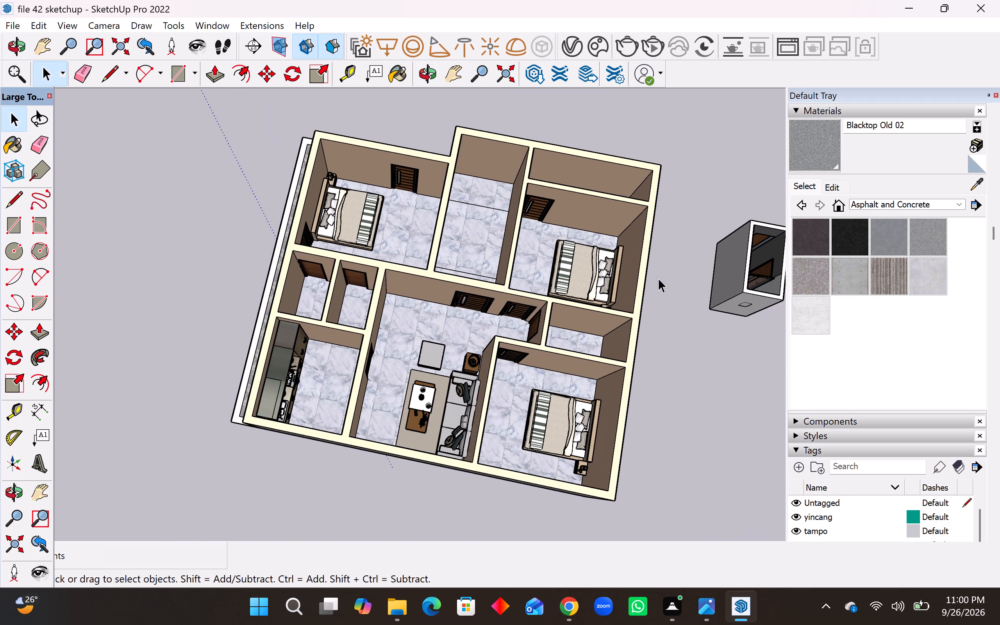
pyautogui.scroll(-4, 579, 300)
pyautogui.scroll(13, 747, 248)
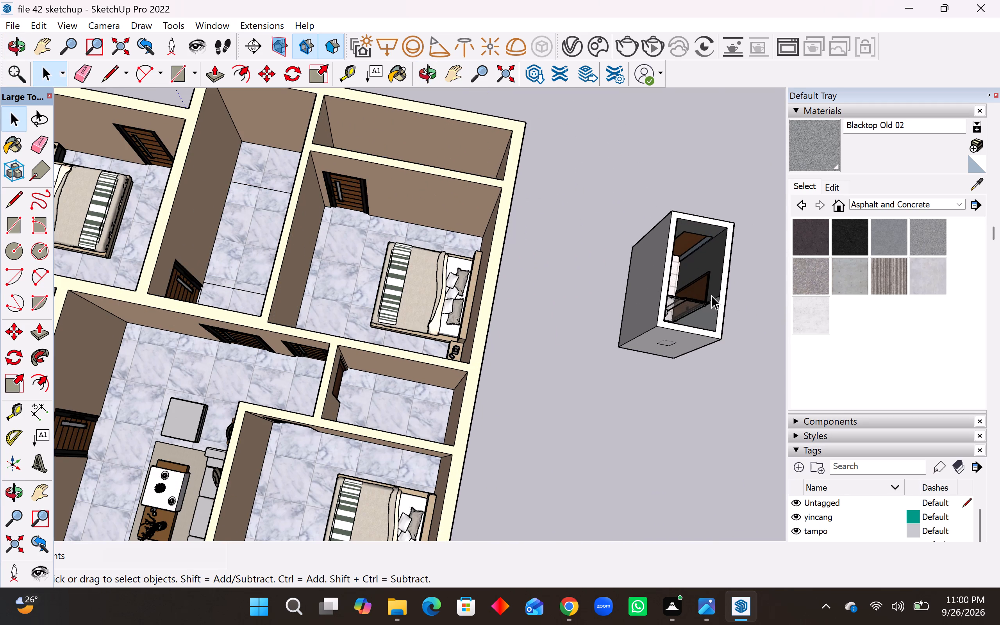
pyautogui.click(709, 295)
pyautogui.rightClick(674, 321)
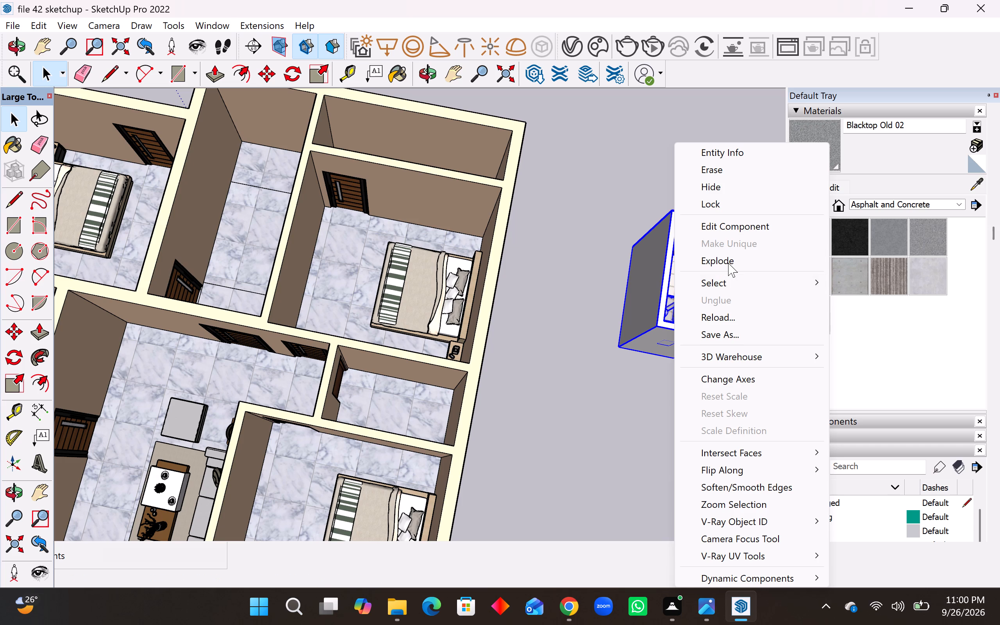
pyautogui.click(728, 263)
pyautogui.click(623, 391)
# Move the sink vanity, toilet and shower fixture together about 17' 11 7/8" out of the imported bathroom onto the open ground.
pyautogui.scroll(15, 734, 306)
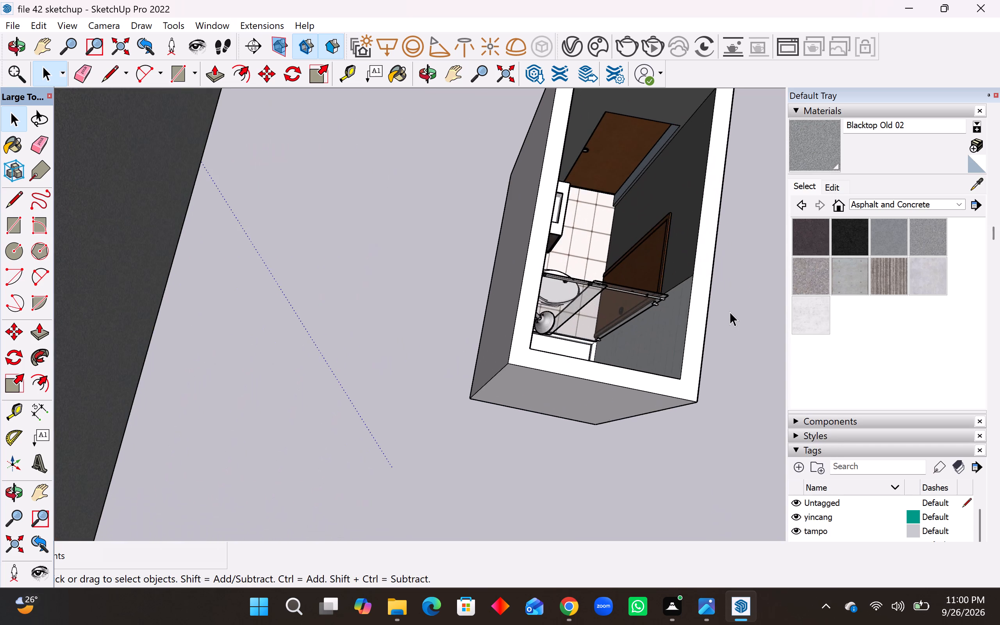
pyautogui.moveTo(728, 319); pyautogui.dragTo(369, 219, button='middle')
pyautogui.moveTo(659, 369); pyautogui.dragTo(580, 409, button='middle')
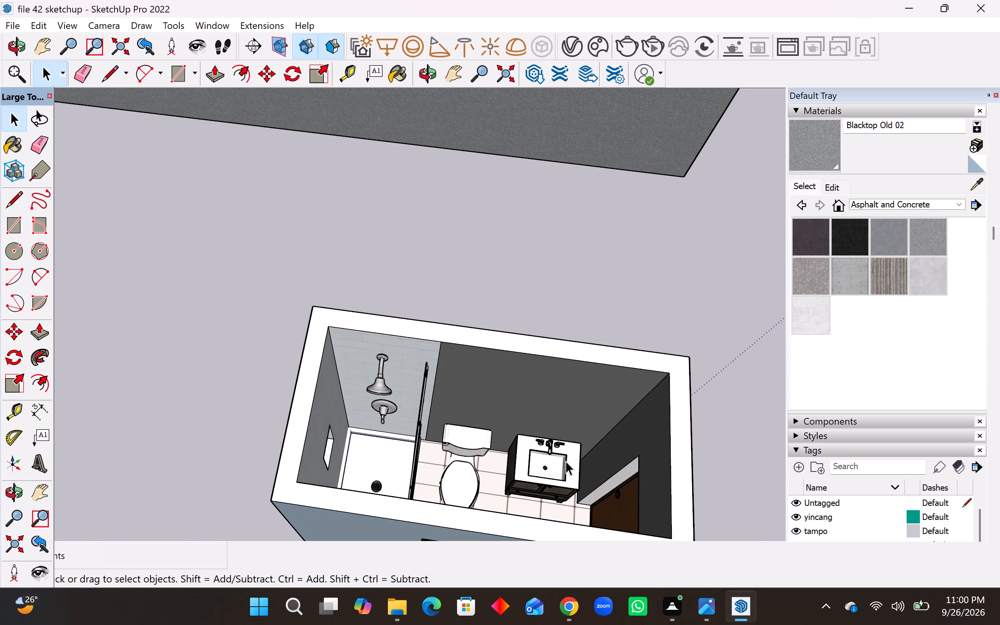
pyautogui.click(540, 470)
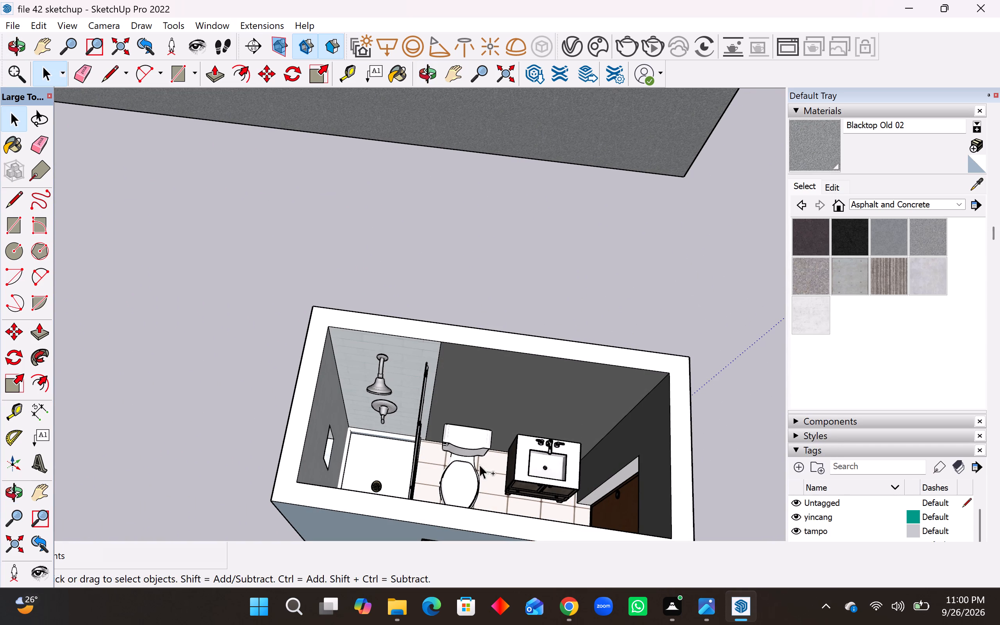
pyautogui.keyDown('ctrl'); pyautogui.click(462, 445); pyautogui.keyUp('ctrl')
pyautogui.keyDown('ctrl'); pyautogui.click(384, 379); pyautogui.keyUp('ctrl')
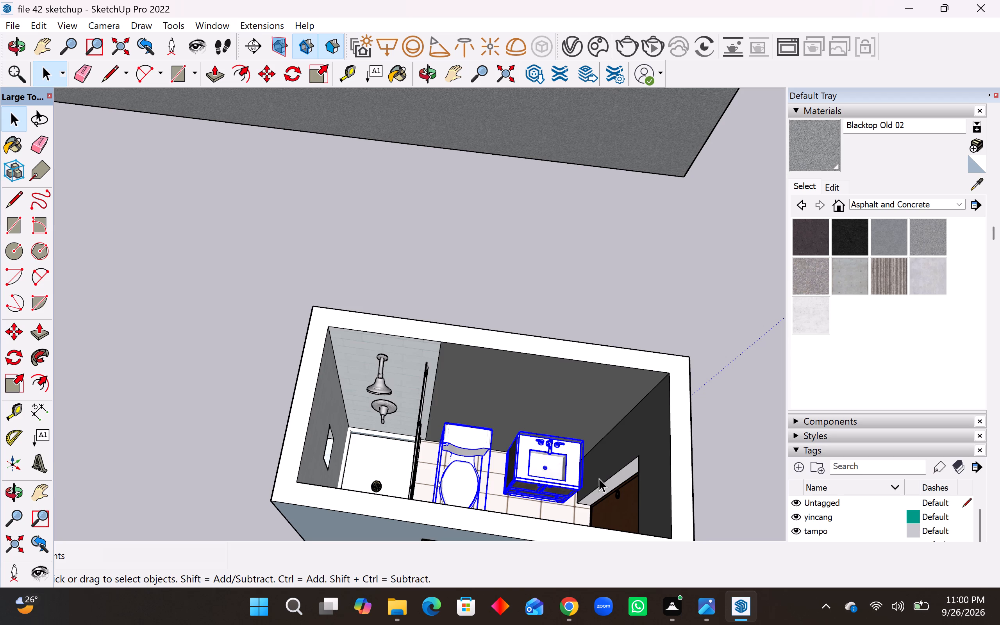
pyautogui.press('m')
pyautogui.scroll(10, 586, 473)
pyautogui.moveTo(589, 472); pyautogui.dragTo(485, 458, button='middle')
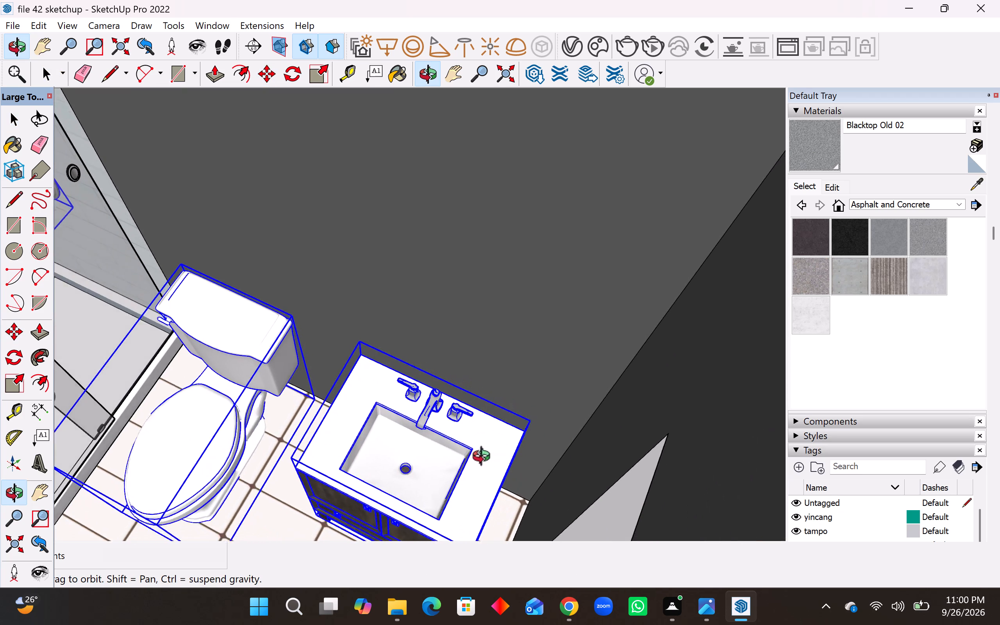
pyautogui.moveTo(485, 458); pyautogui.dragTo(468, 441, button='middle')
pyautogui.scroll(4, 502, 525)
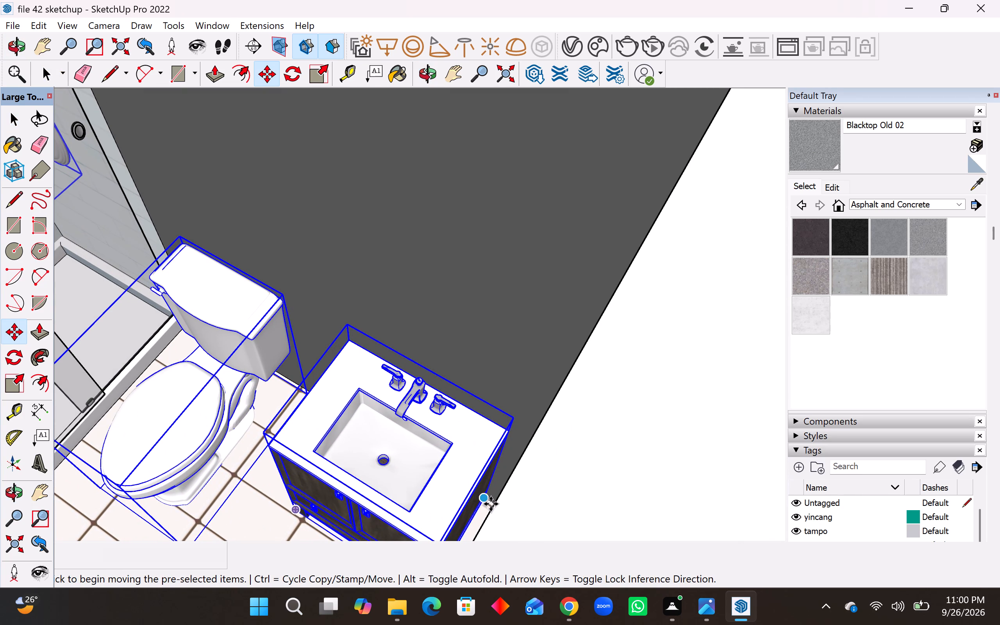
pyautogui.click(491, 504)
pyautogui.scroll(-6, 528, 454)
pyautogui.scroll(-3, 568, 416)
pyautogui.scroll(-9, 666, 280)
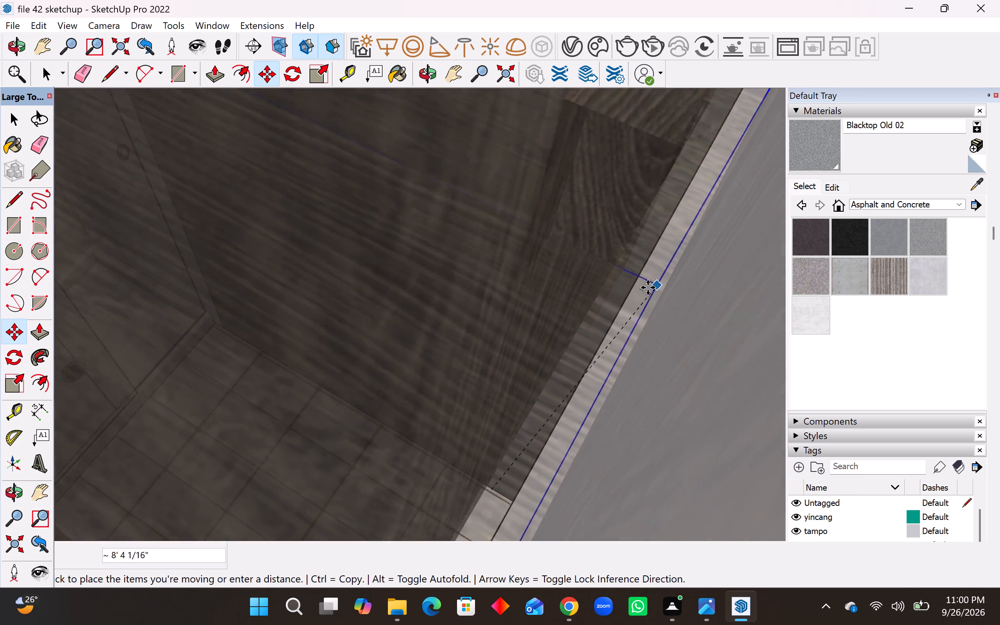
pyautogui.scroll(-20, 648, 287)
pyautogui.scroll(-20, 648, 287)
pyautogui.scroll(-1, 648, 287)
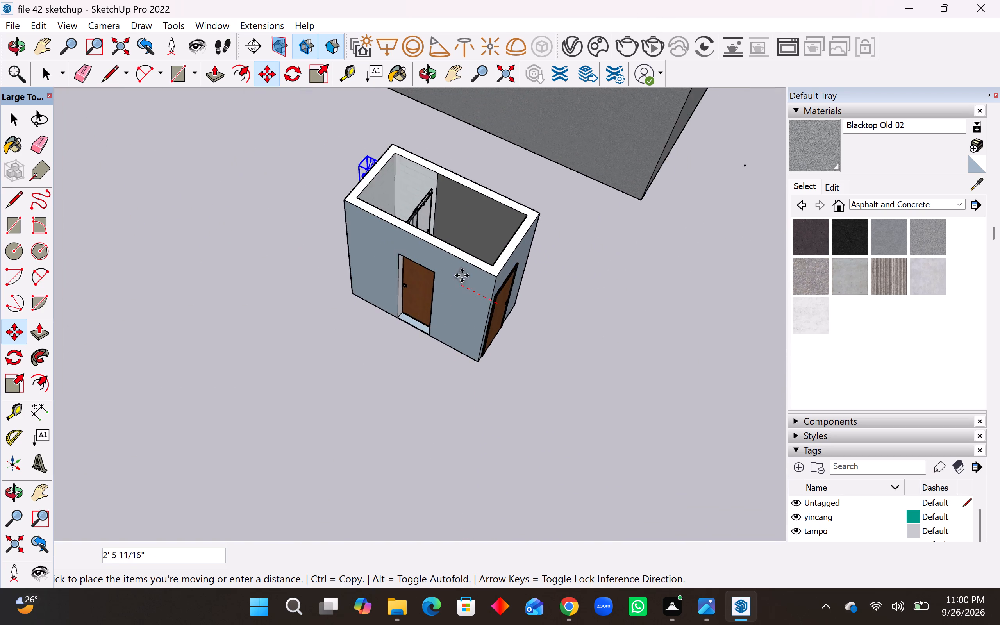
pyautogui.scroll(-2, 462, 275)
pyautogui.moveTo(482, 242); pyautogui.dragTo(485, 298, button='middle')
pyautogui.scroll(-9, 548, 264)
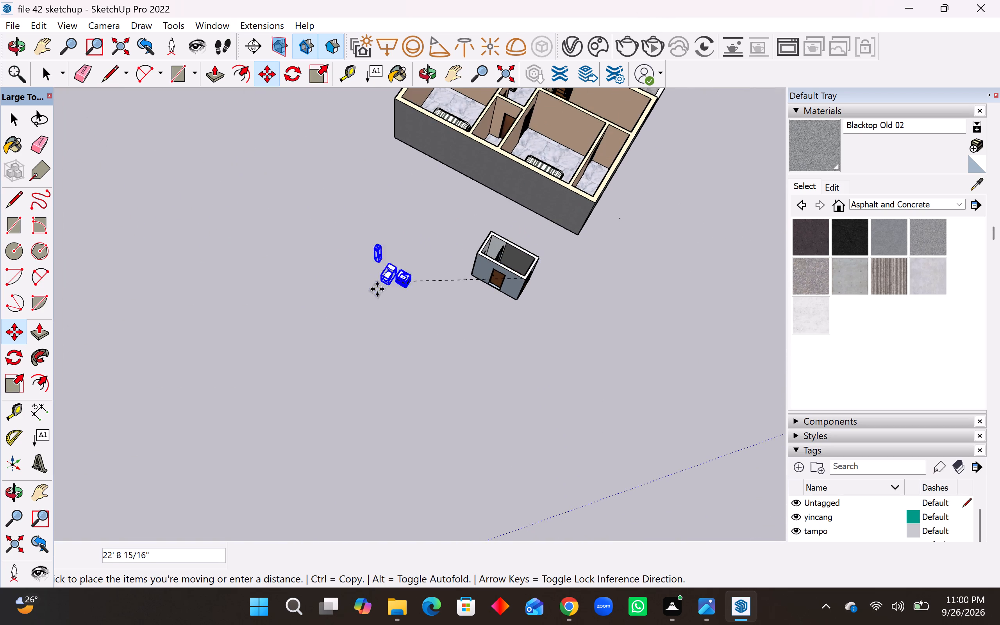
pyautogui.scroll(-5, 377, 289)
pyautogui.scroll(9, 459, 180)
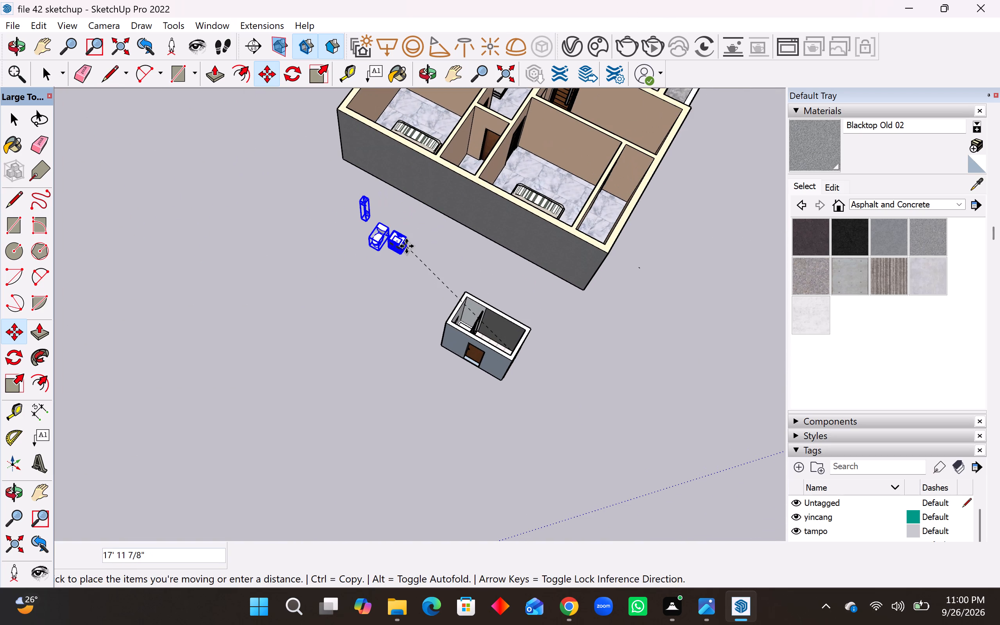
pyautogui.click(406, 246)
pyautogui.press('space')
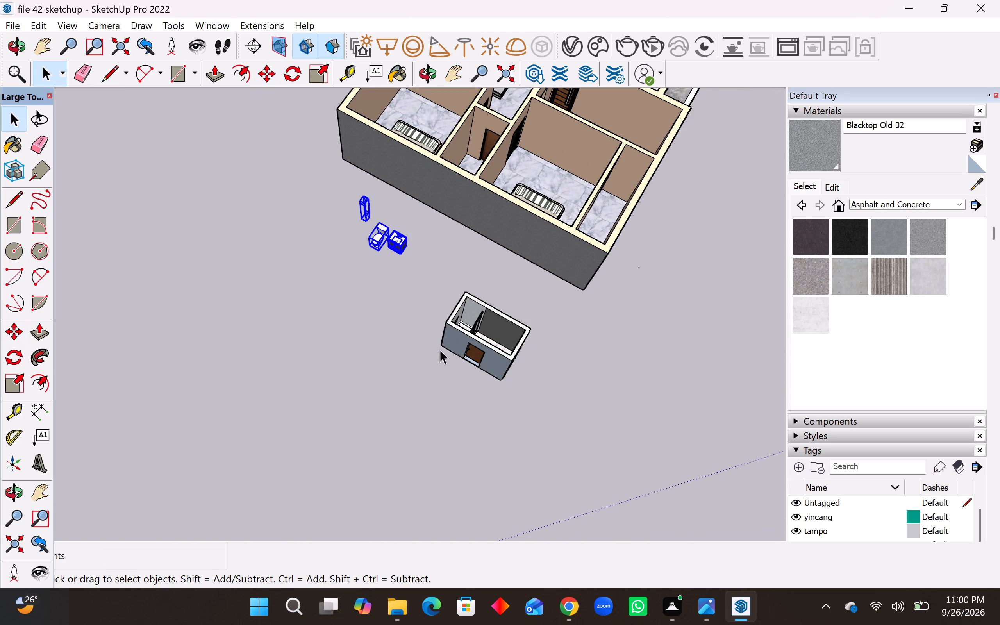
# Rotate the sink vanity, toilet and shower fixture together a quarter turn on the ground plane.
pyautogui.scroll(-9, 538, 362)
pyautogui.moveTo(497, 331); pyautogui.dragTo(770, 252, button='middle')
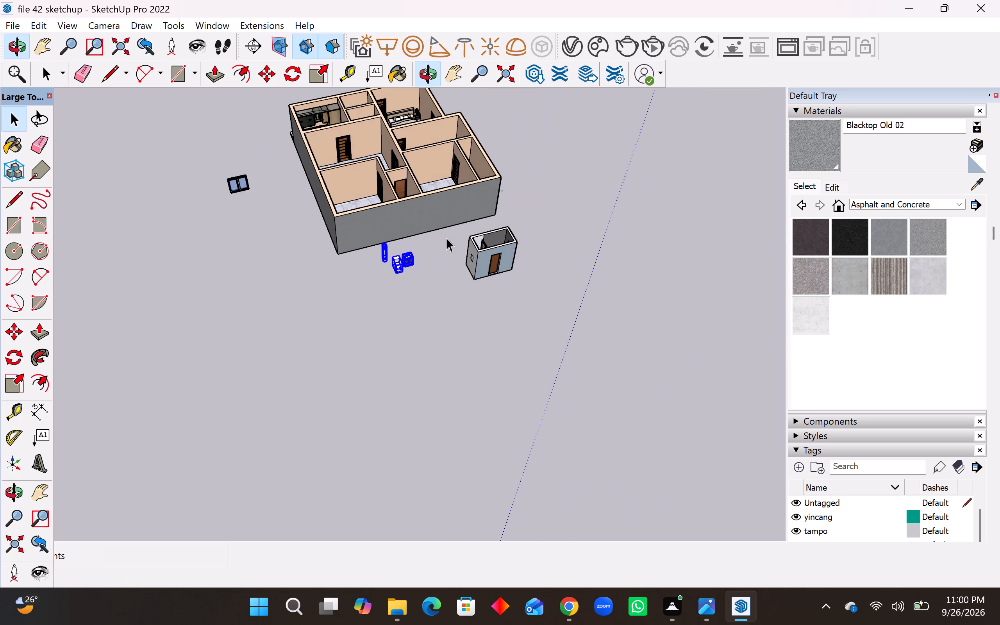
pyautogui.scroll(10, 379, 237)
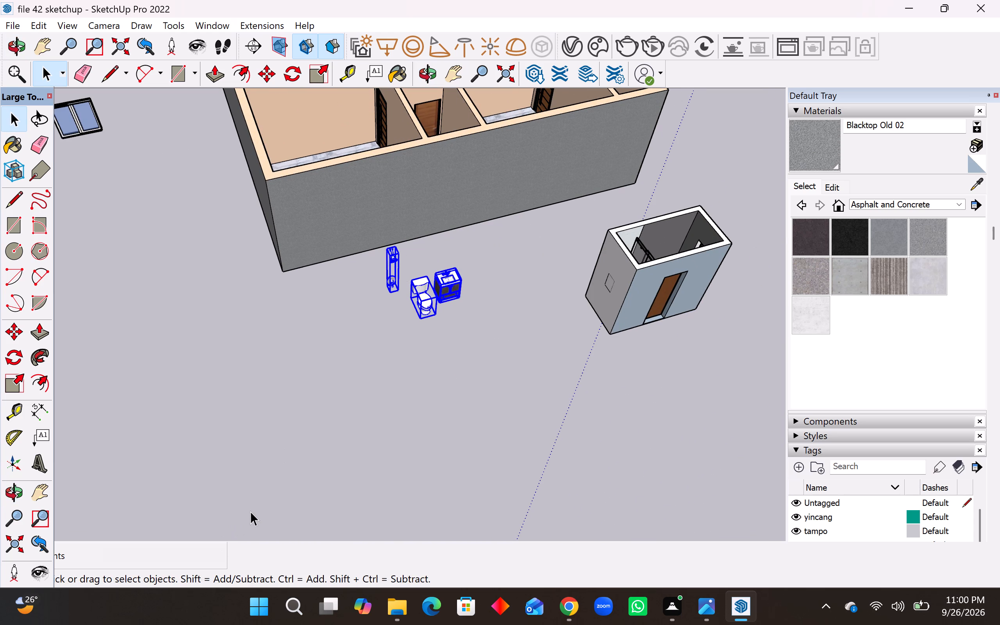
pyautogui.scroll(-11, 386, 387)
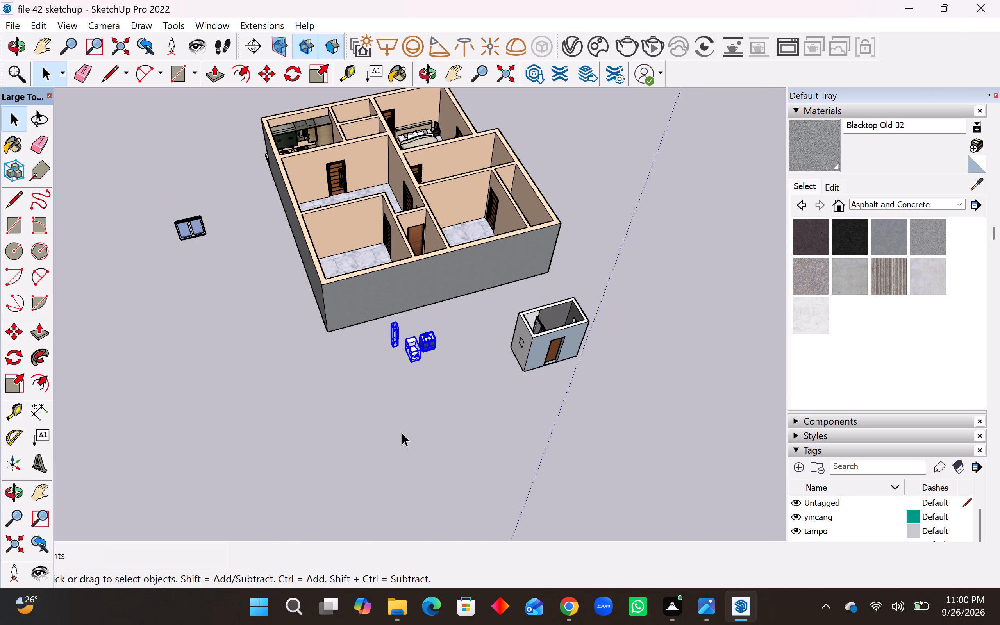
pyautogui.moveTo(414, 359); pyautogui.dragTo(407, 486, button='middle')
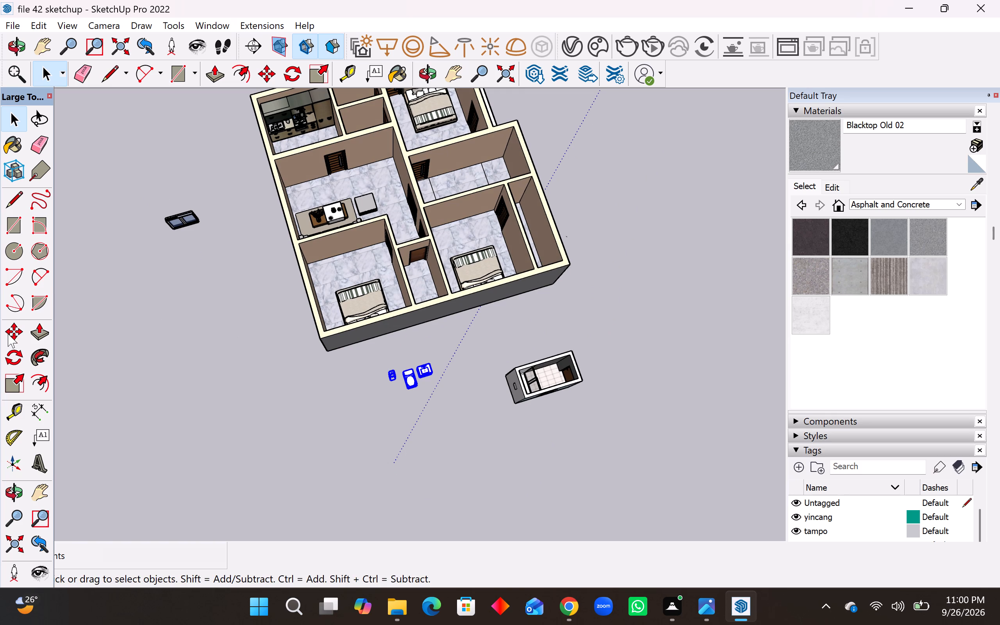
pyautogui.click(12, 357)
pyautogui.click(339, 505)
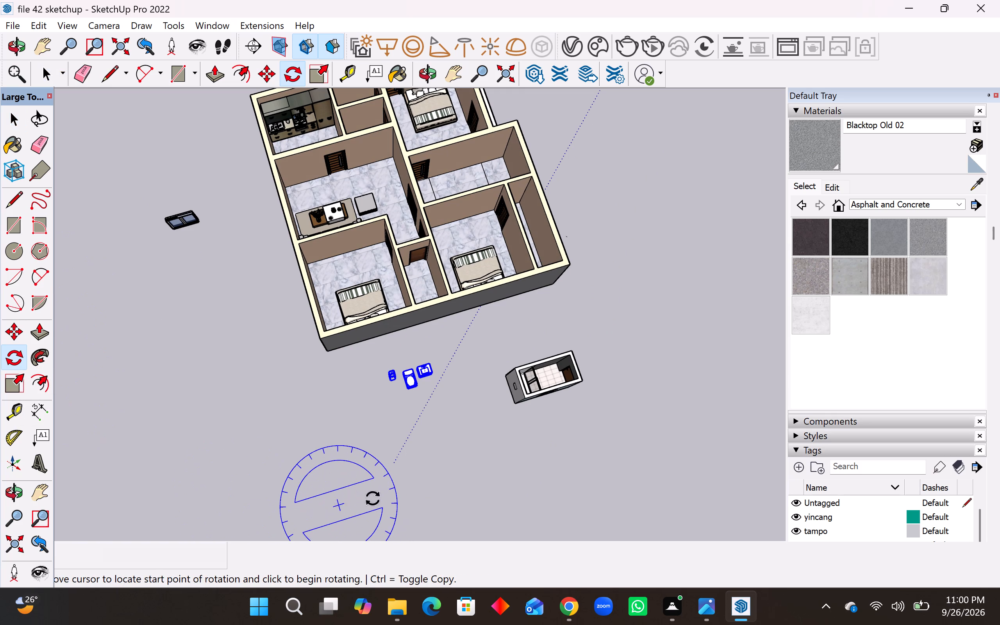
pyautogui.click(480, 462)
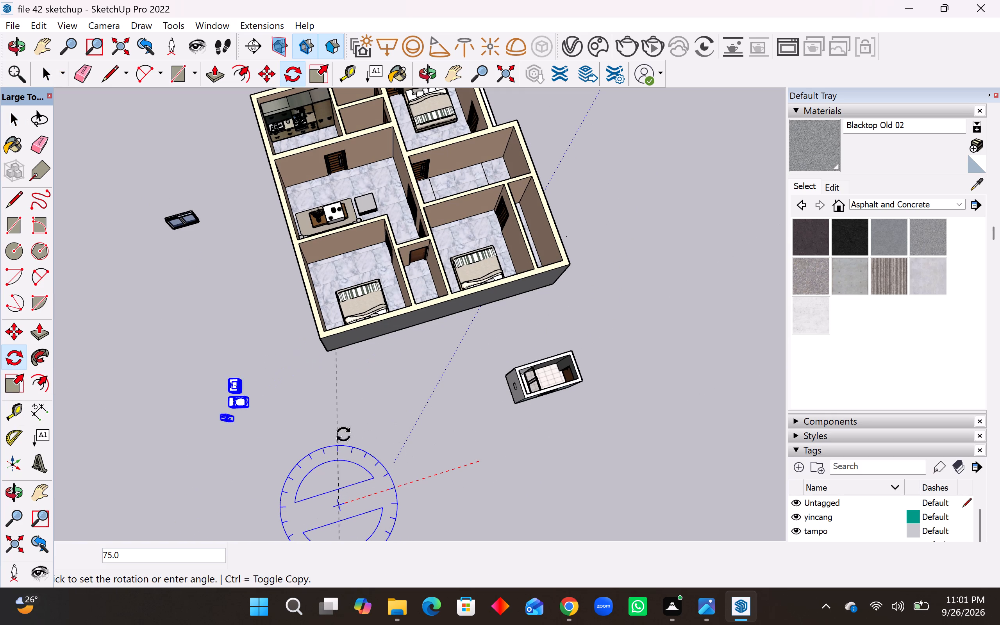
pyautogui.click(318, 445)
# Move the three rotated bathroom fixtures by the vanity's back corner about 34' 5" into the small room between the two adjacent bedrooms.
pyautogui.moveTo(438, 426); pyautogui.dragTo(100, 466, button='middle')
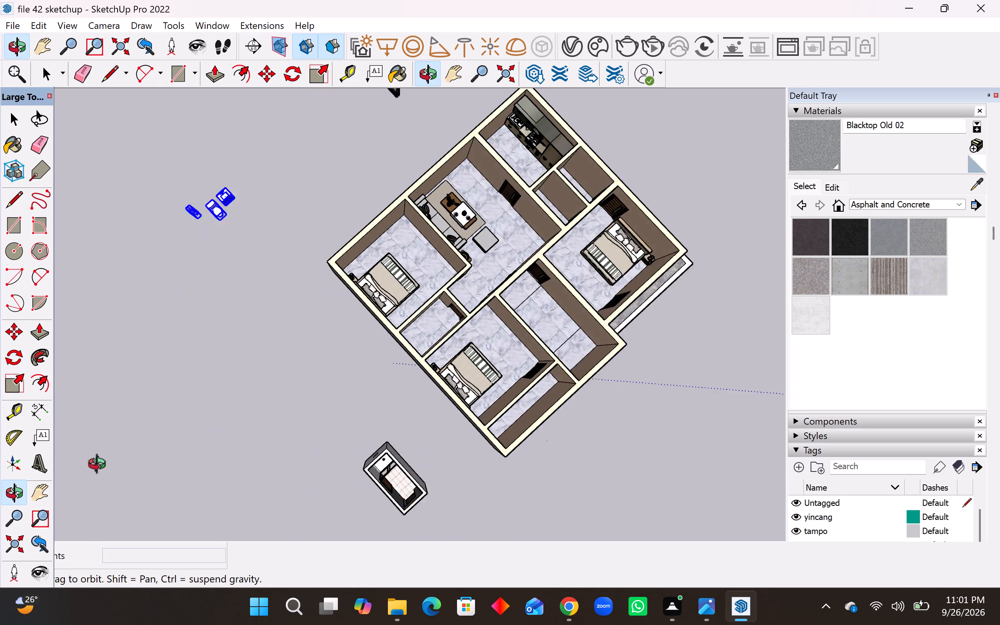
pyautogui.moveTo(100, 466); pyautogui.dragTo(96, 464, button='middle')
pyautogui.scroll(-4, 323, 404)
pyautogui.scroll(8, 279, 234)
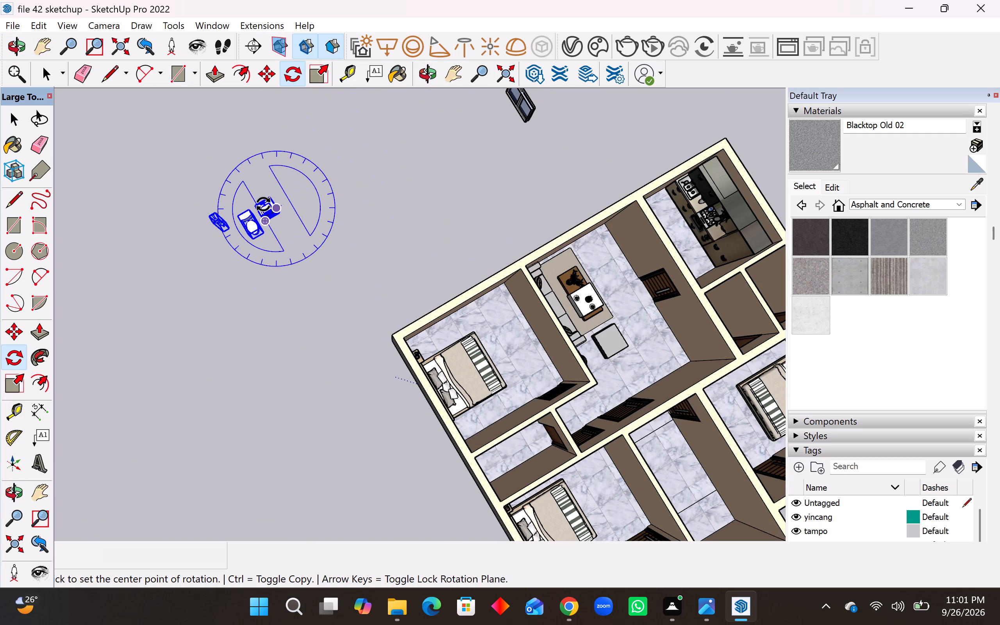
pyautogui.scroll(2, 263, 204)
pyautogui.press('m')
pyautogui.scroll(7, 285, 210)
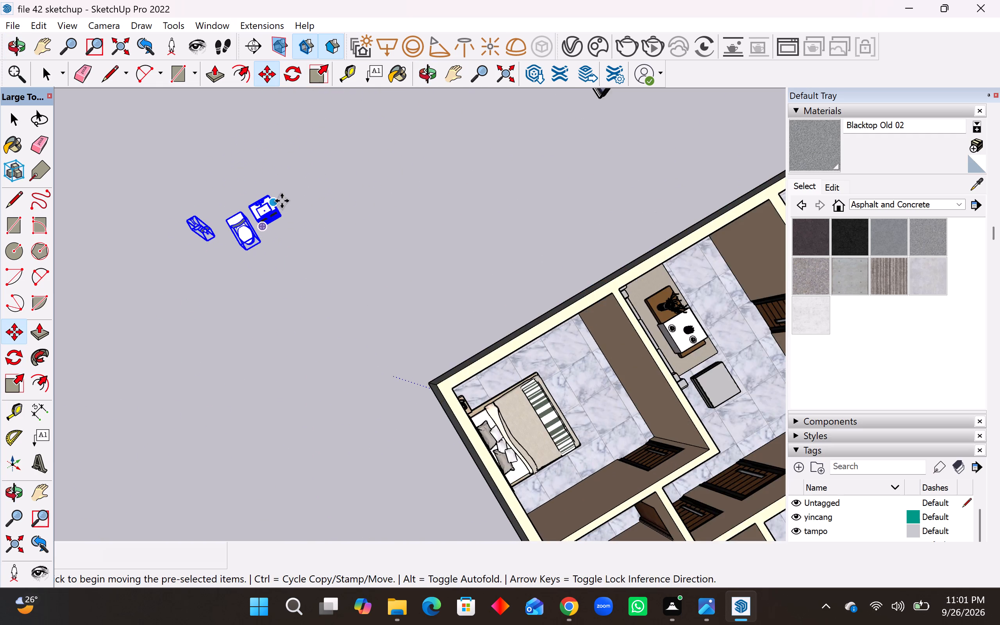
pyautogui.scroll(7, 282, 201)
pyautogui.moveTo(309, 202); pyautogui.dragTo(282, 210, button='middle')
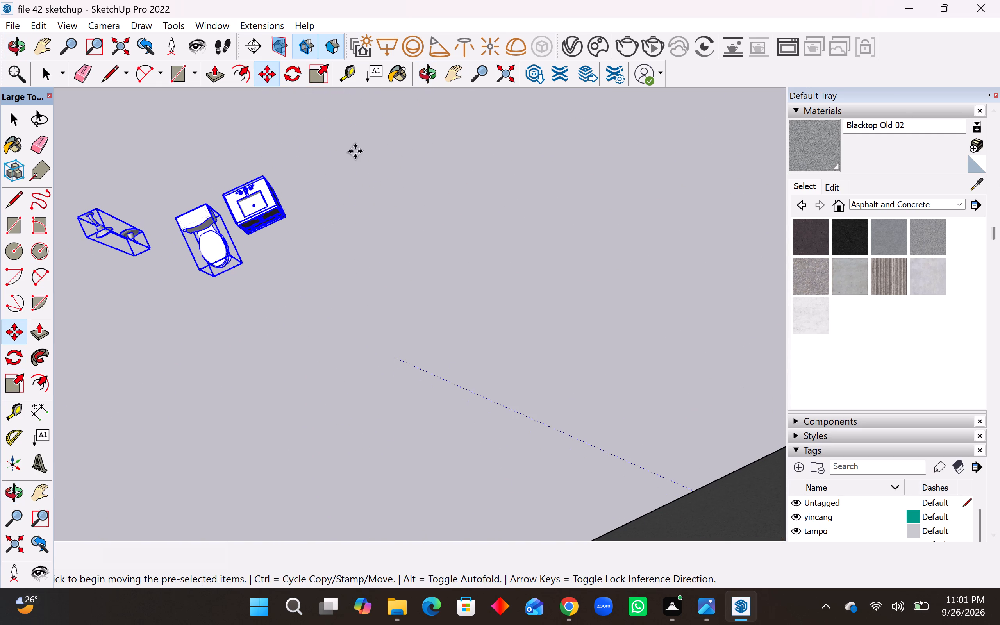
pyautogui.scroll(12, 277, 190)
pyautogui.moveTo(288, 196); pyautogui.dragTo(154, 192, button='middle')
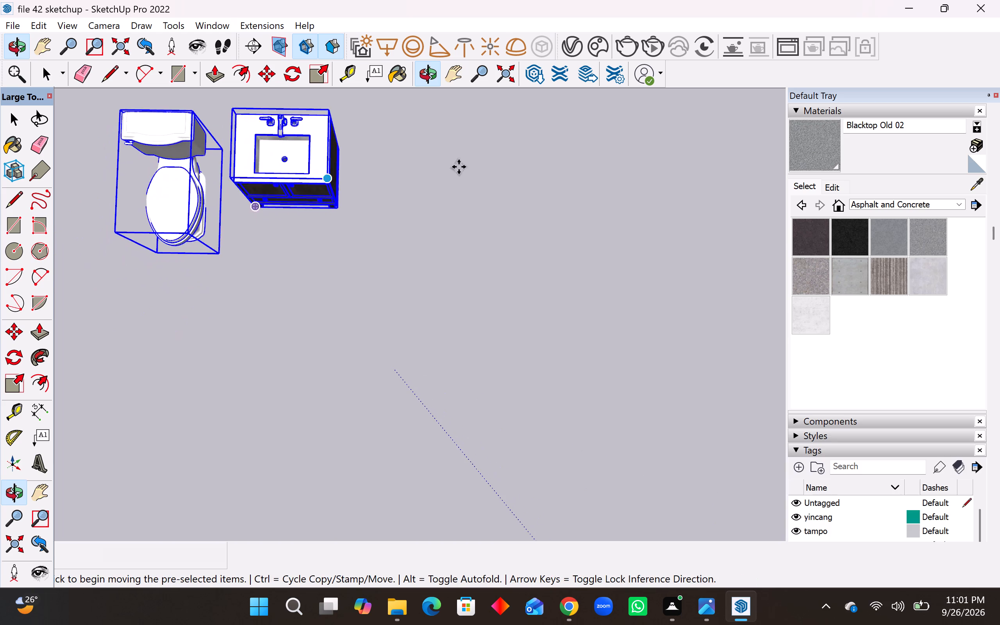
pyautogui.scroll(12, 448, 168)
pyautogui.click(281, 132)
pyautogui.scroll(-3, 327, 252)
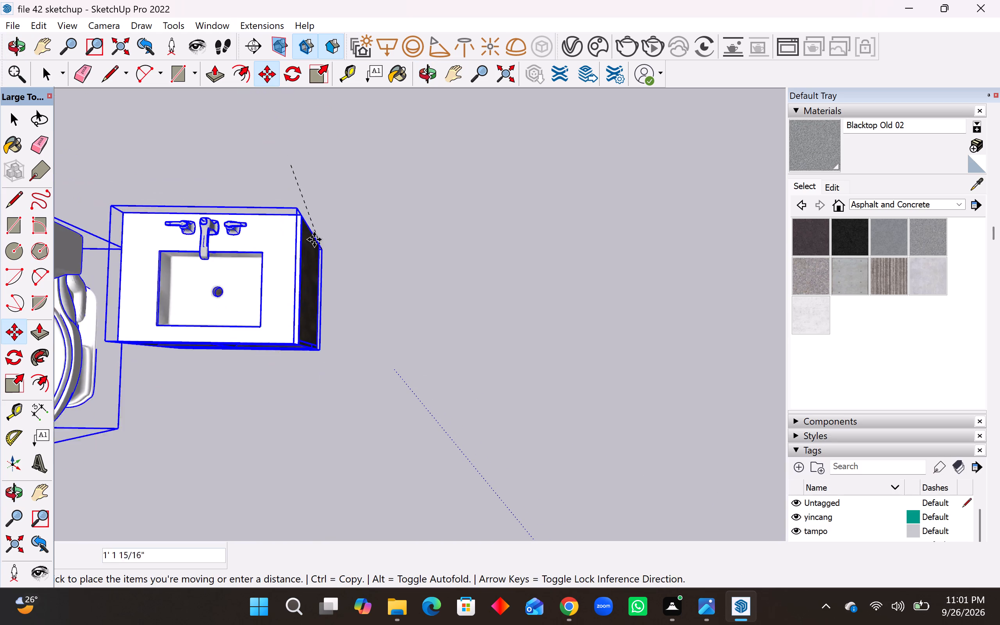
pyautogui.scroll(-20, 314, 239)
pyautogui.scroll(-20, 314, 239)
pyautogui.scroll(-3, 314, 239)
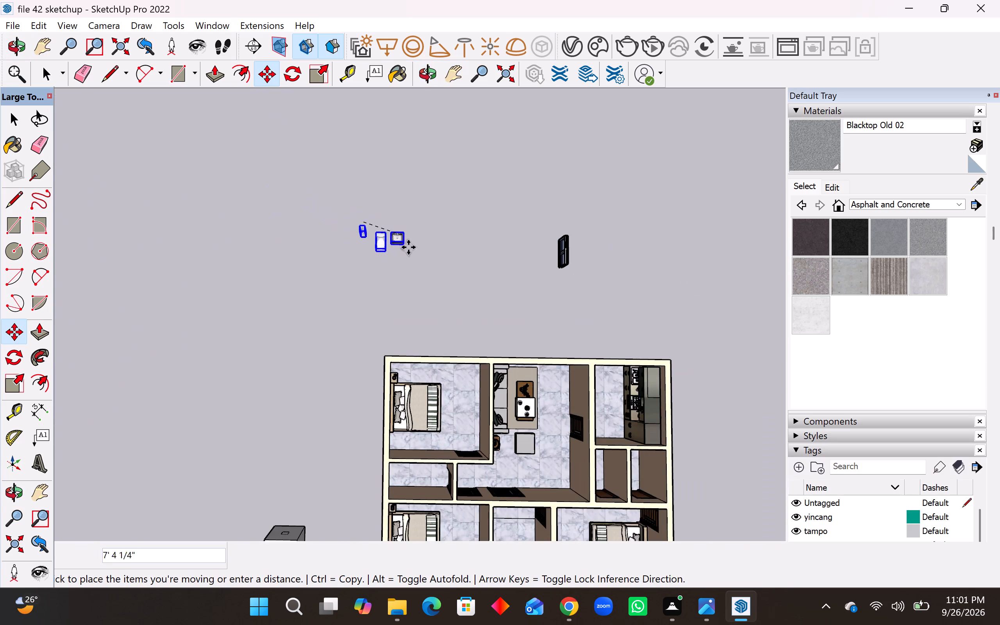
pyautogui.scroll(-5, 408, 247)
pyautogui.scroll(20, 375, 423)
pyautogui.scroll(6, 375, 423)
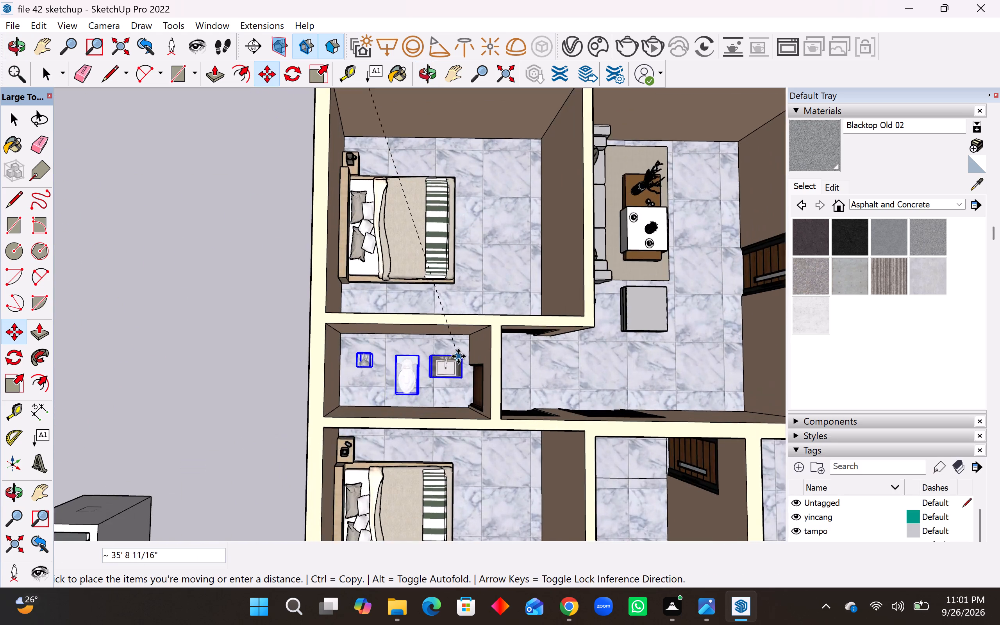
pyautogui.scroll(8, 458, 356)
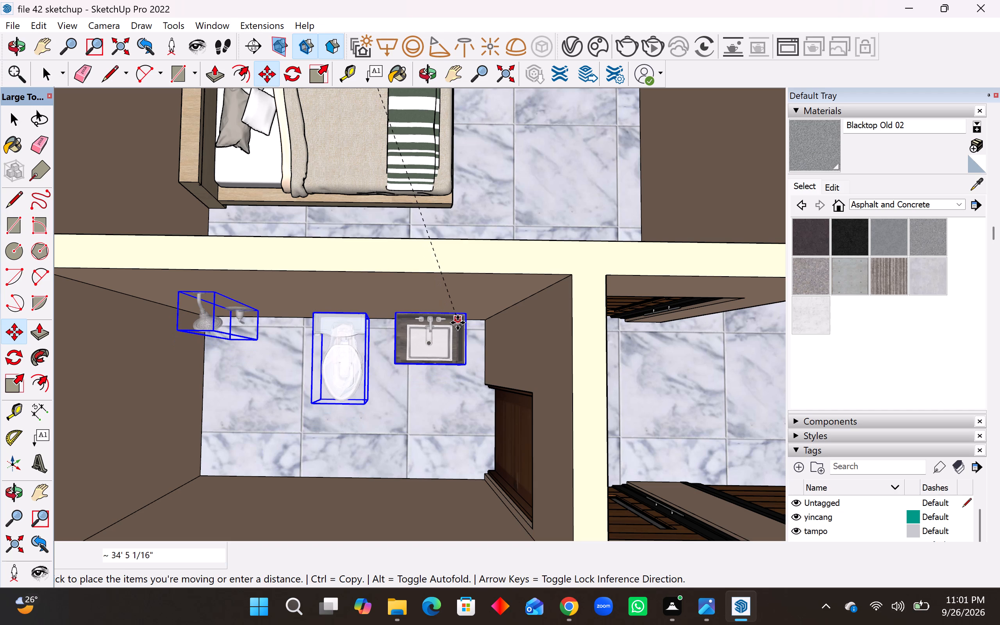
pyautogui.click(454, 323)
pyautogui.scroll(-18, 452, 377)
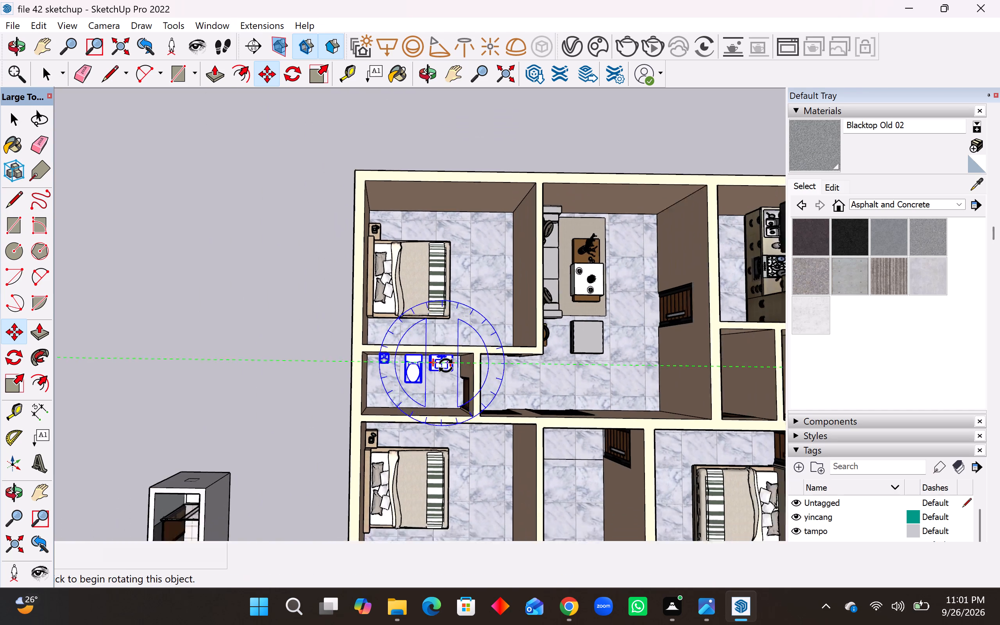
# Delete the leftover shell of the exploded imported bathroom standing outside the house.
pyautogui.scroll(-16, 446, 366)
pyautogui.scroll(-1, 202, 302)
pyautogui.moveTo(364, 343); pyautogui.dragTo(399, 135, button='middle')
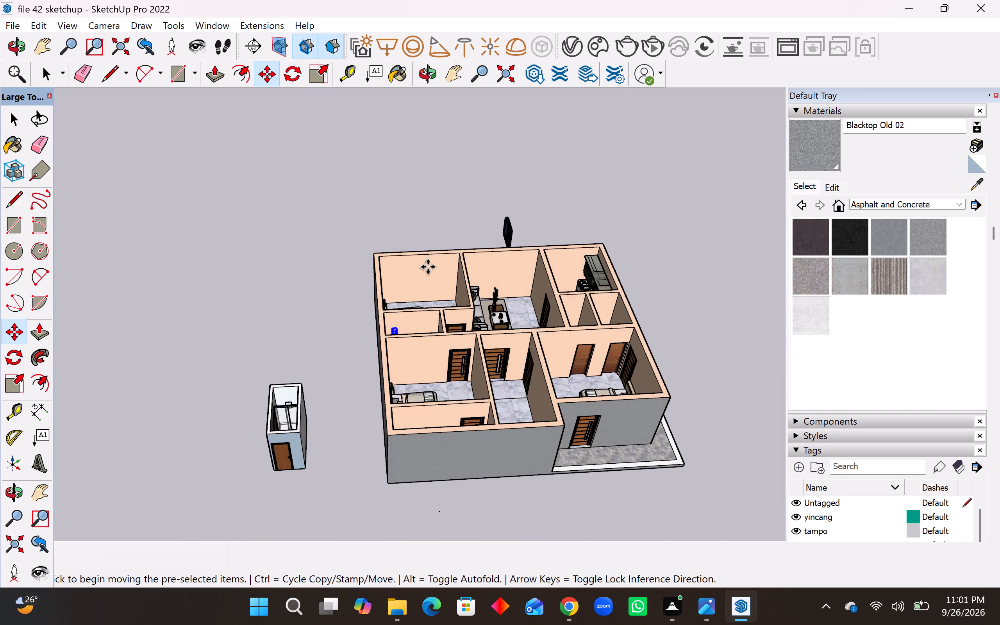
pyautogui.scroll(4, 428, 309)
pyautogui.press('space')
pyautogui.click(265, 284)
pyautogui.scroll(-2, 318, 312)
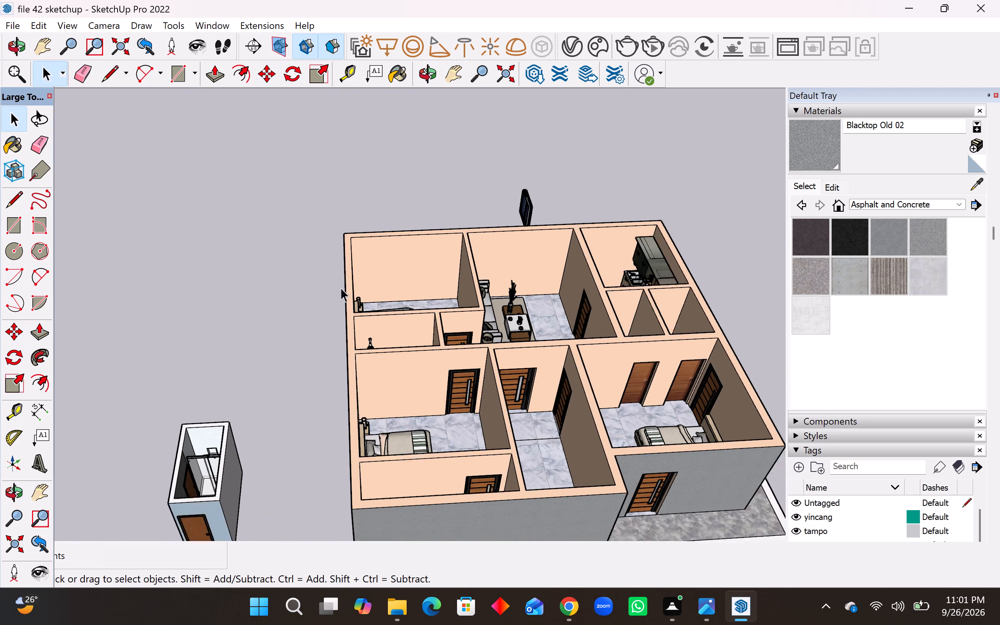
pyautogui.scroll(-7, 341, 287)
pyautogui.moveTo(315, 342); pyautogui.dragTo(208, 477)
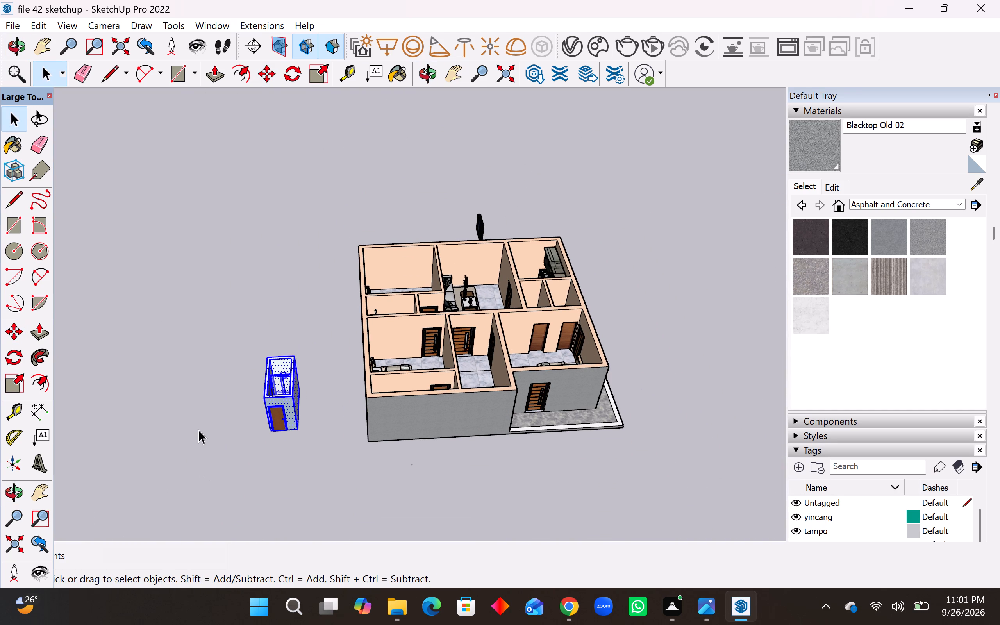
pyautogui.press('Delete')
# Copy the sink vanity, toilet and shower fixture together by the vanity's back corner from the small bathroom onto open ground outside the house.
pyautogui.moveTo(447, 332); pyautogui.dragTo(379, 489, button='middle')
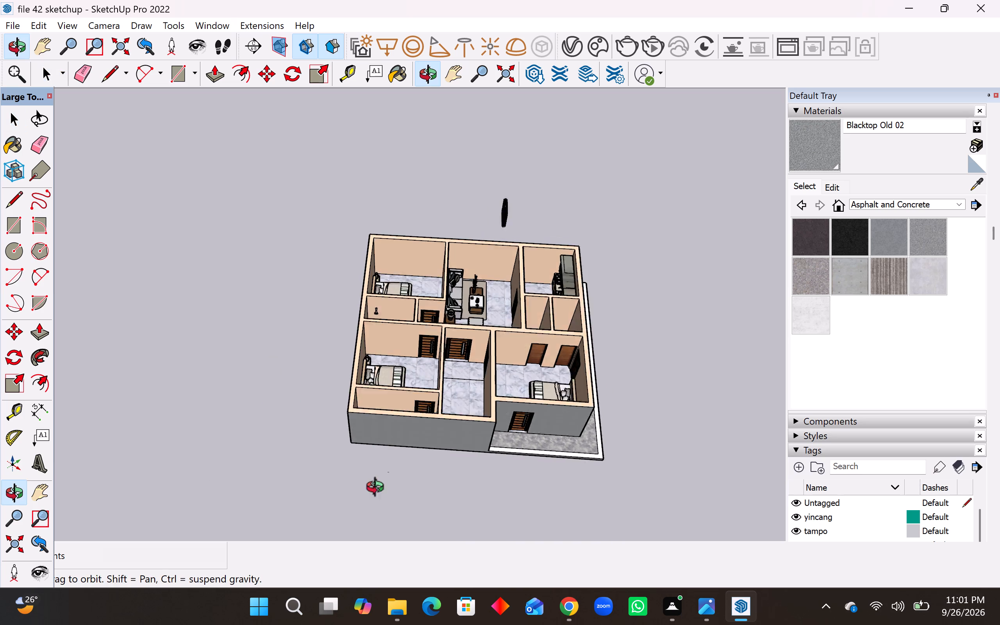
pyautogui.moveTo(379, 489); pyautogui.dragTo(376, 502, button='middle')
pyautogui.scroll(20, 398, 333)
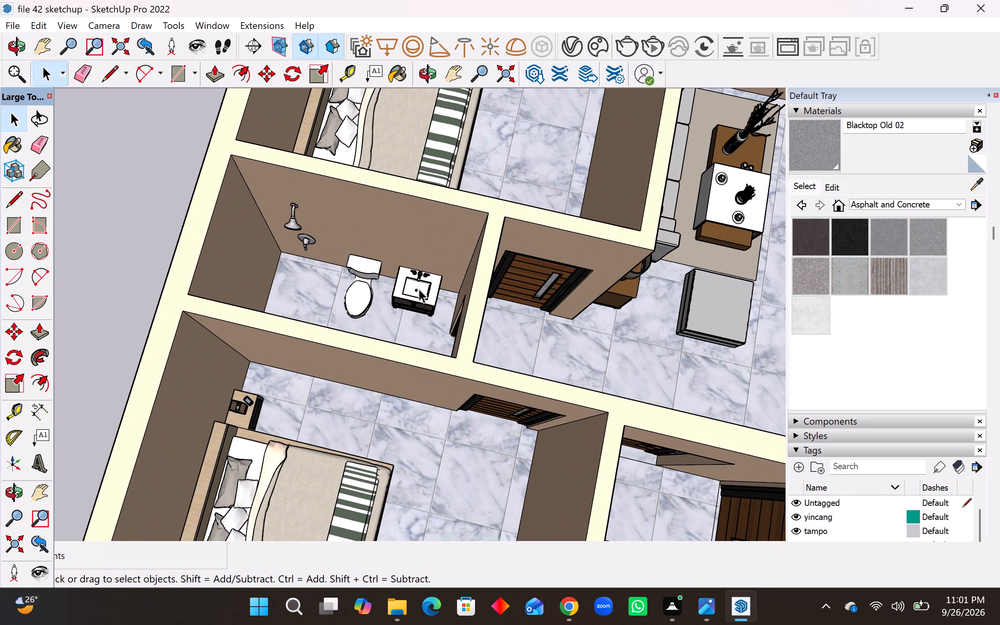
pyautogui.click(417, 295)
pyautogui.keyDown('ctrl'); pyautogui.click(352, 309); pyautogui.keyUp('ctrl')
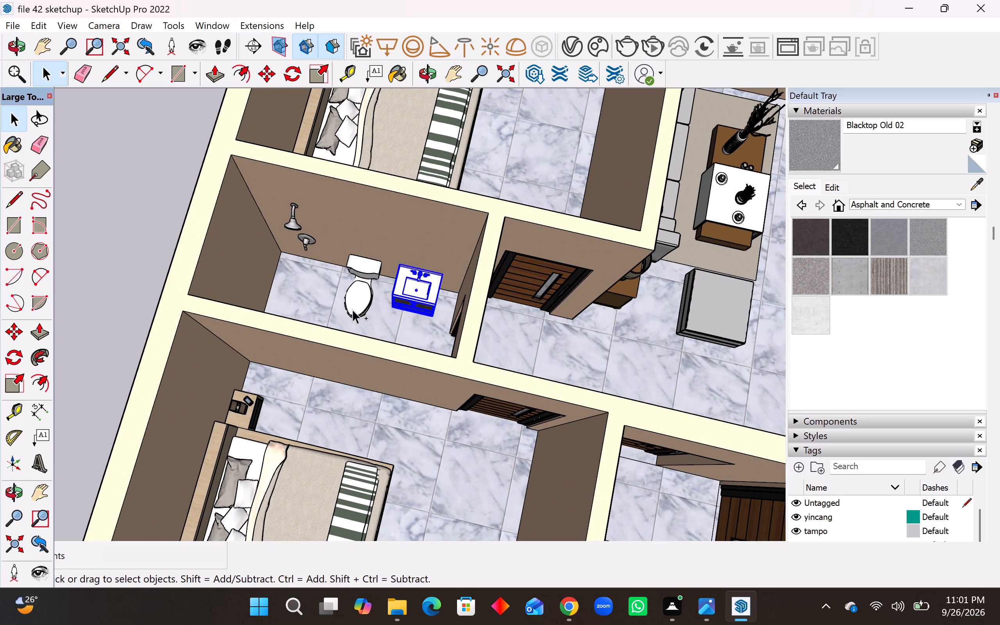
pyautogui.keyDown('ctrl'); pyautogui.click(297, 239); pyautogui.keyUp('ctrl')
pyautogui.scroll(7, 431, 298)
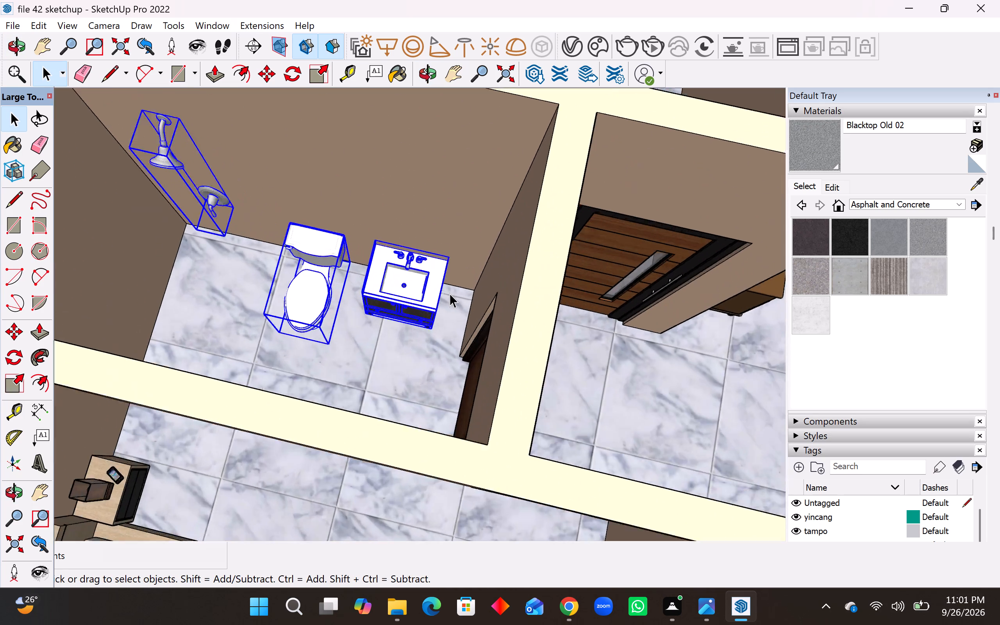
pyautogui.scroll(7, 450, 293)
pyautogui.moveTo(453, 286); pyautogui.dragTo(432, 272, button='middle')
pyautogui.scroll(1, 456, 286)
pyautogui.press('m')
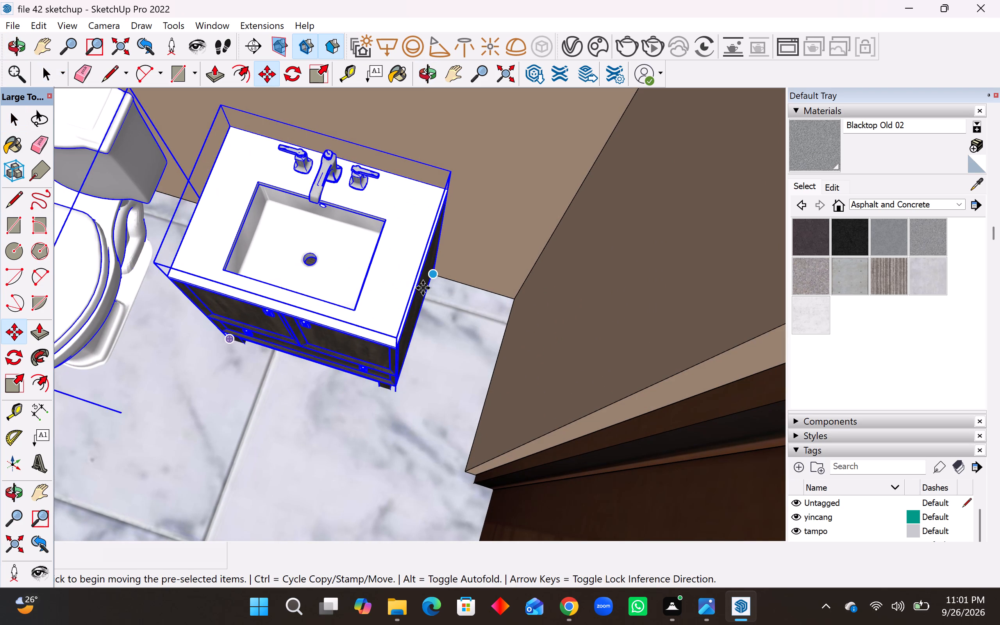
pyautogui.click(438, 280)
pyautogui.scroll(-4, 423, 330)
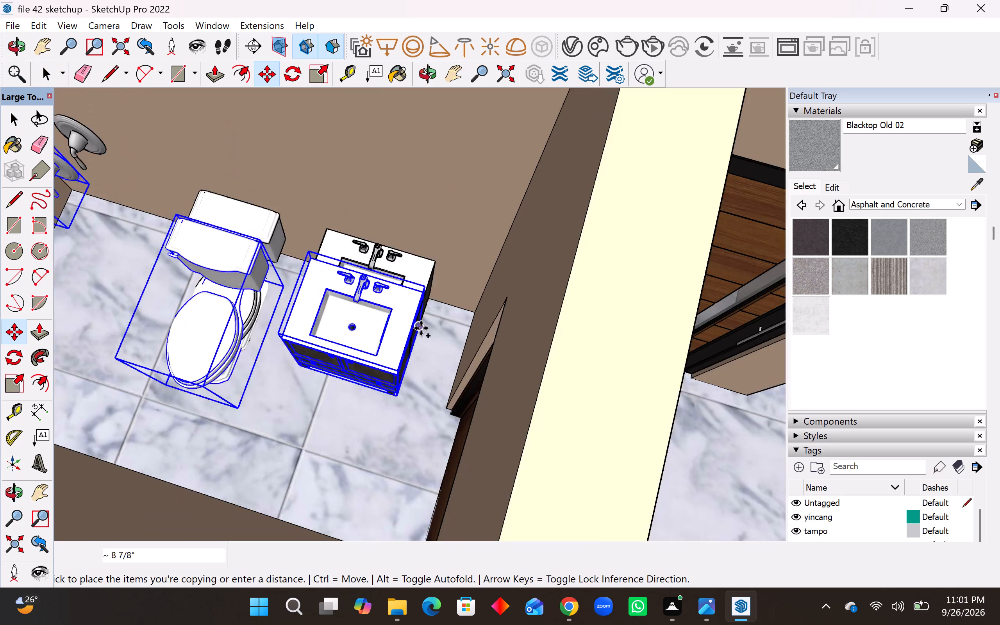
pyautogui.scroll(-20, 421, 328)
pyautogui.scroll(-18, 421, 328)
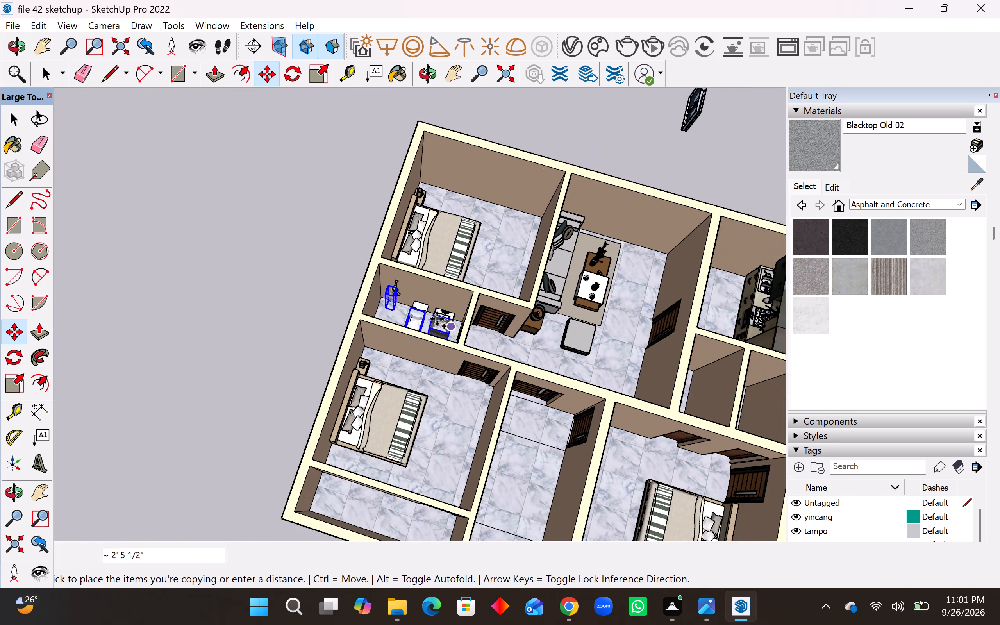
pyautogui.scroll(-8, 437, 319)
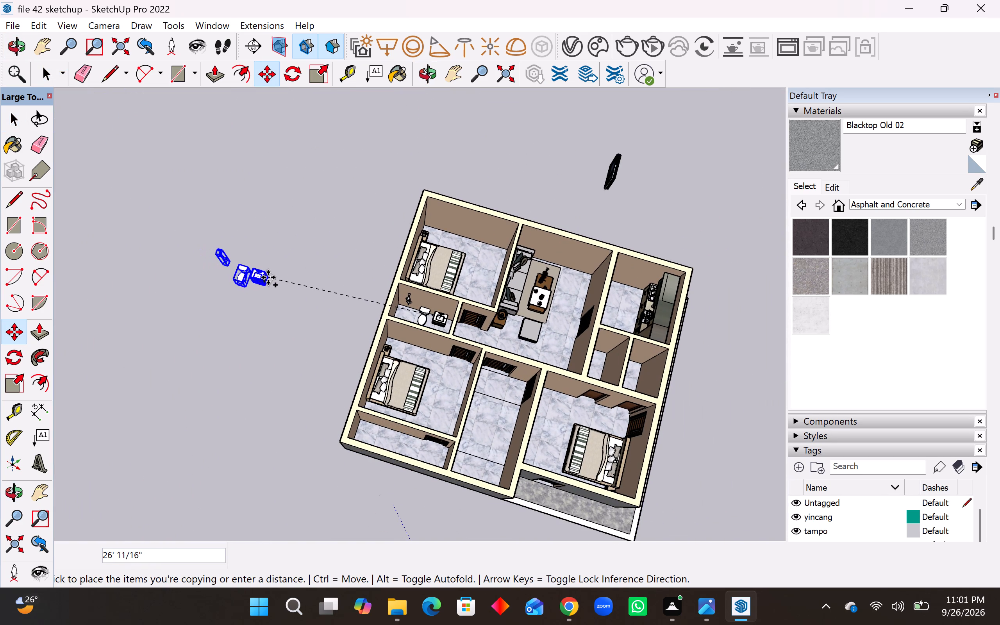
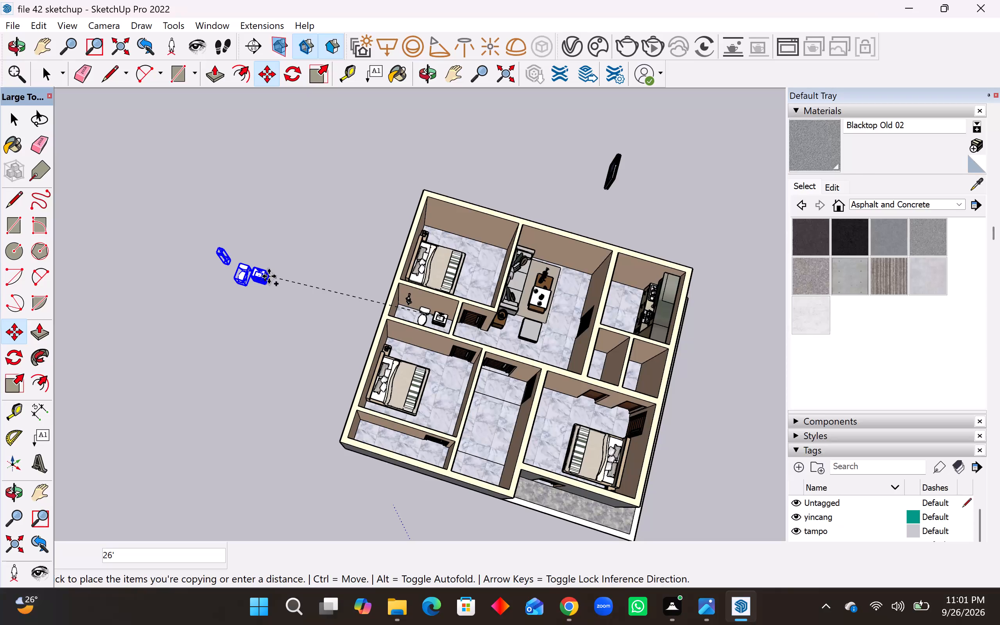
# Place the copied vanity, toilet and shower fixture on the open ground about 26' from the originals.
pyautogui.click(269, 276)
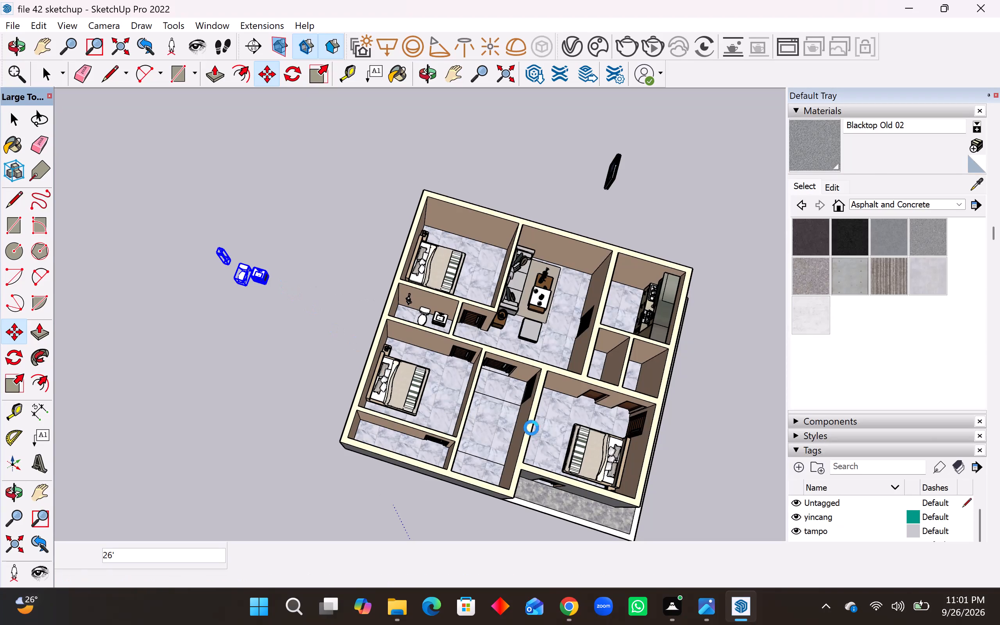
# Rotate the copied vanity, toilet and shower fixture together by 90° on the ground plane.
pyautogui.scroll(8, 579, 430)
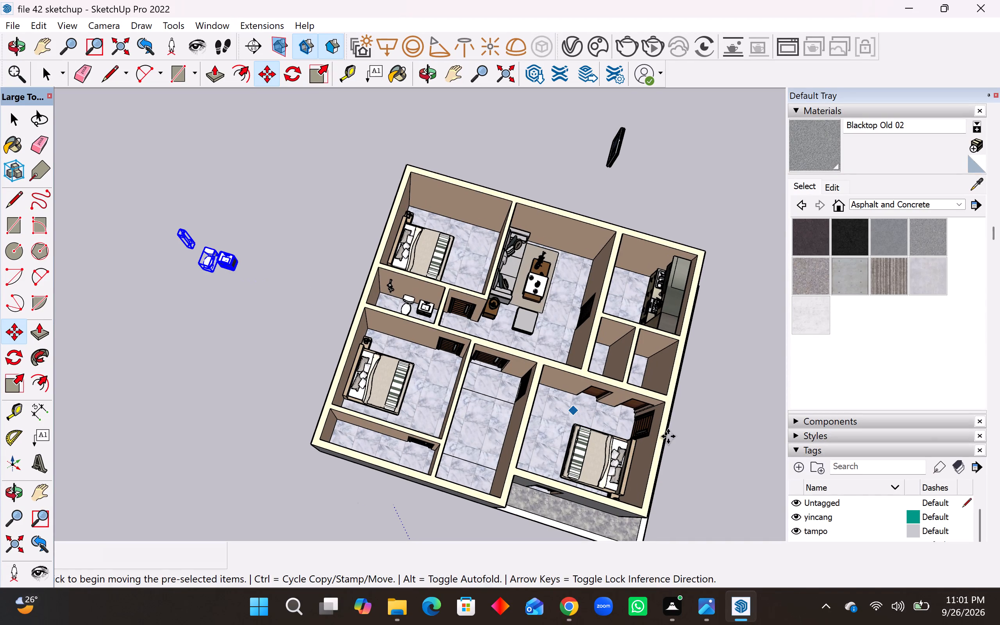
pyautogui.moveTo(668, 436); pyautogui.dragTo(561, 383, button='middle')
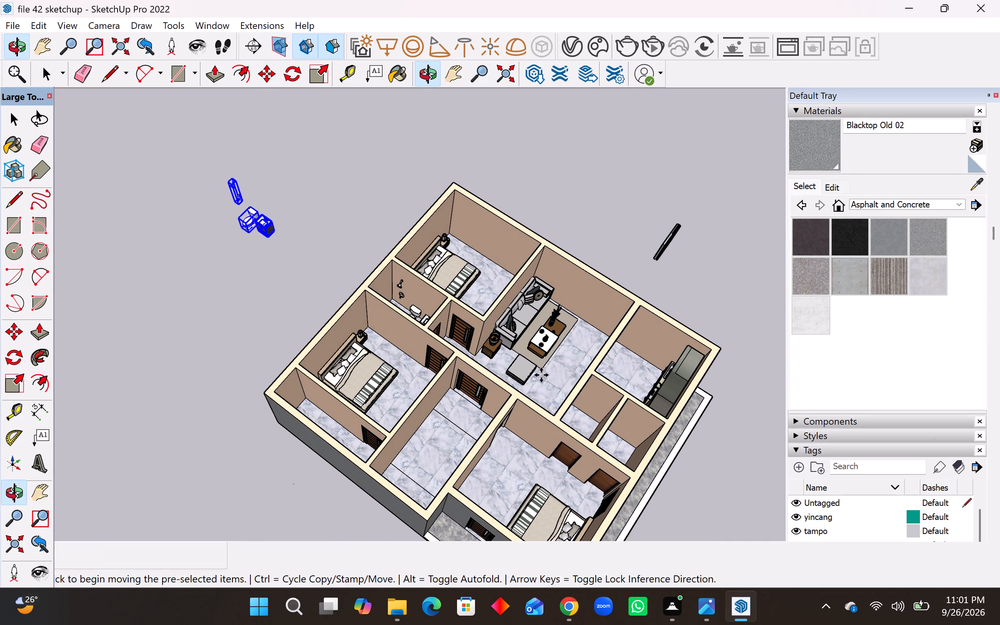
pyautogui.scroll(3, 300, 273)
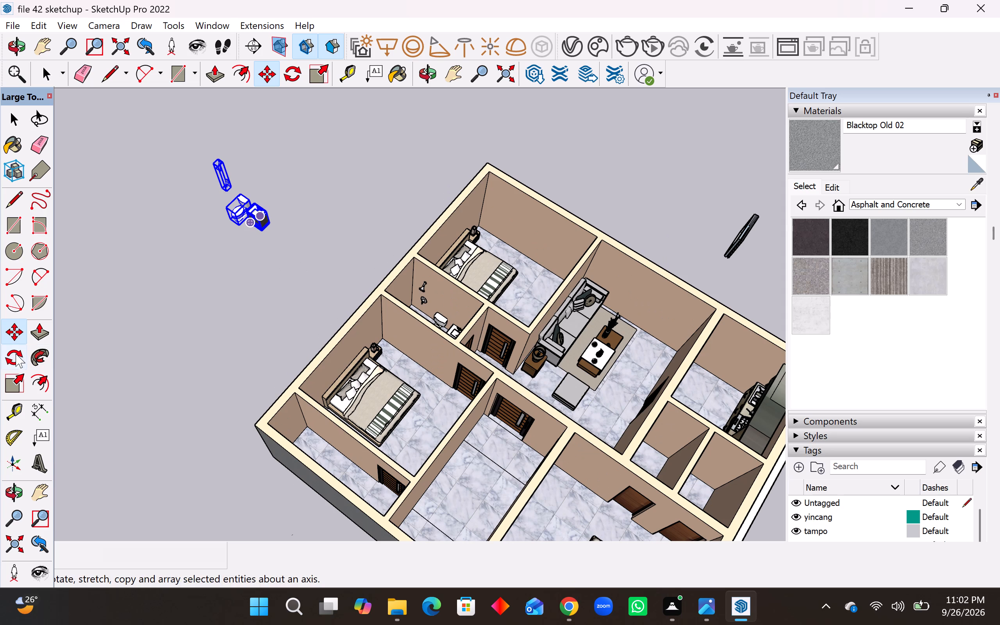
pyautogui.click(18, 358)
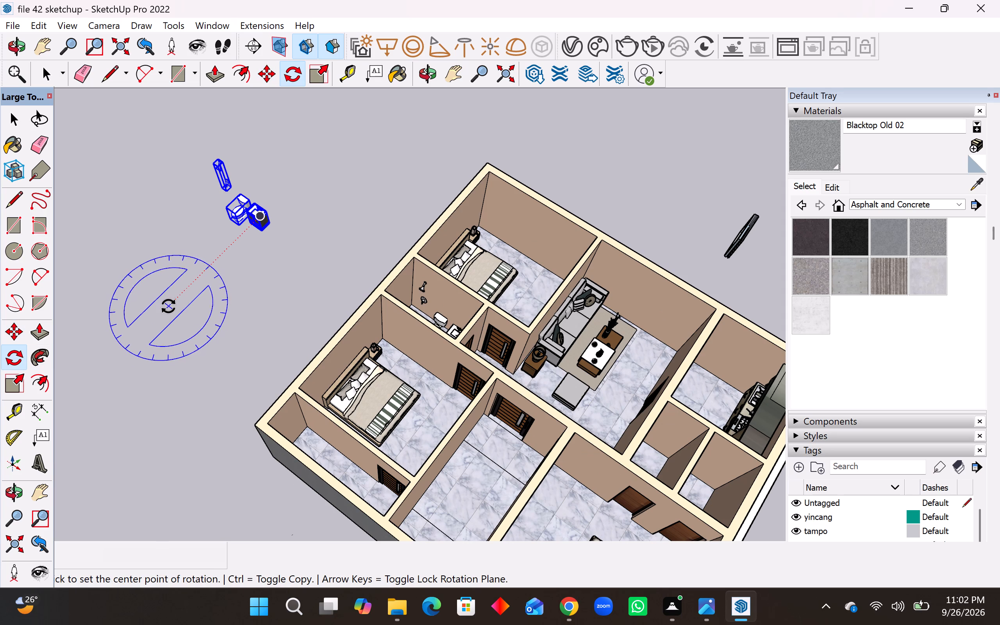
pyautogui.click(168, 306)
pyautogui.click(204, 345)
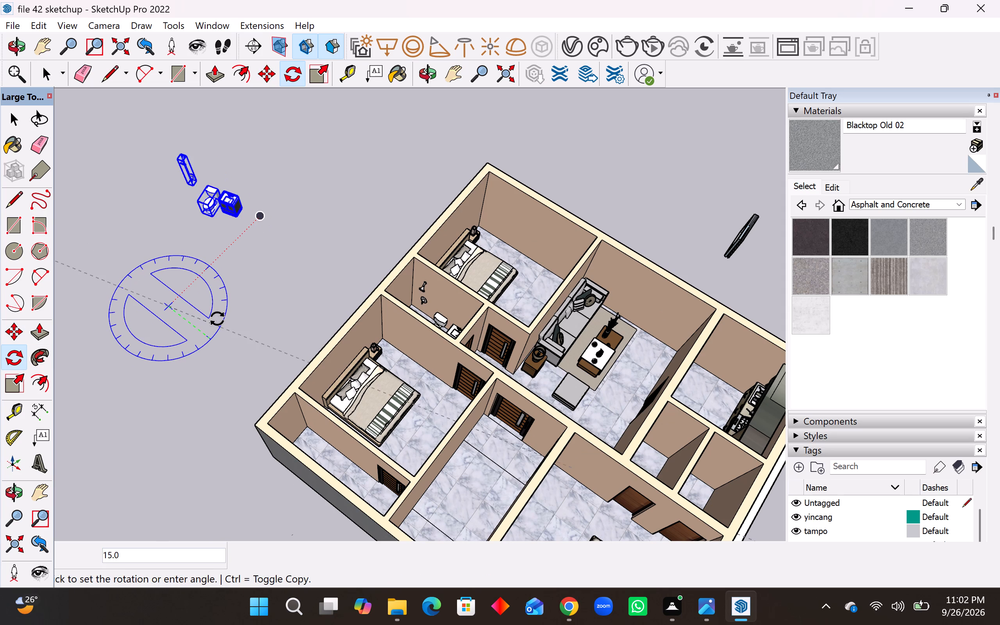
pyautogui.scroll(-1, 211, 323)
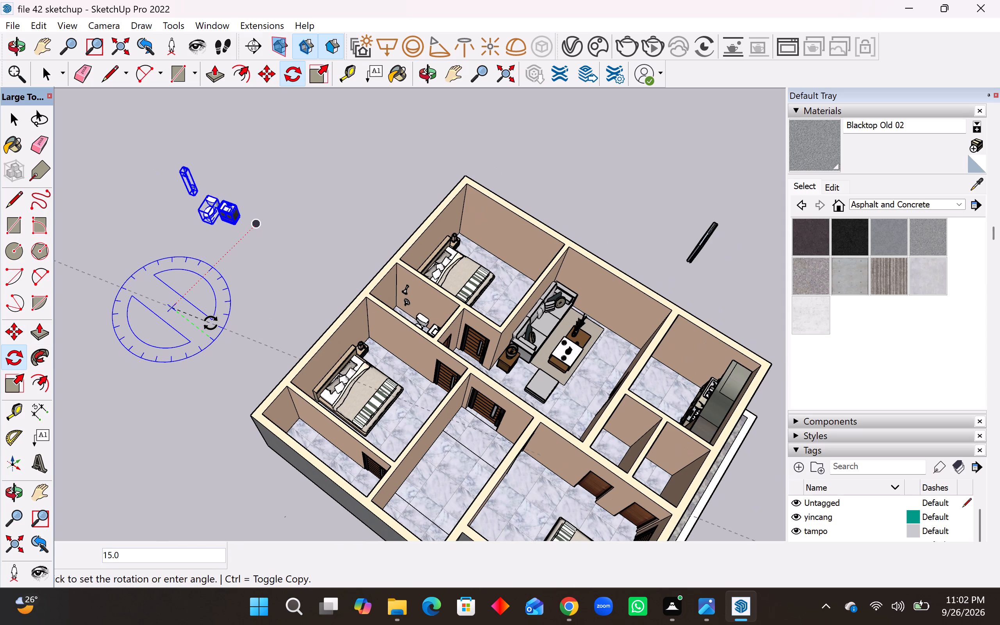
pyautogui.click(124, 362)
# Move the three rotated fixtures by the vanity's corner about 40' 11" into the small bathroom beside the kitchen, against its outer wall.
pyautogui.moveTo(127, 363); pyautogui.dragTo(902, 447, button='middle')
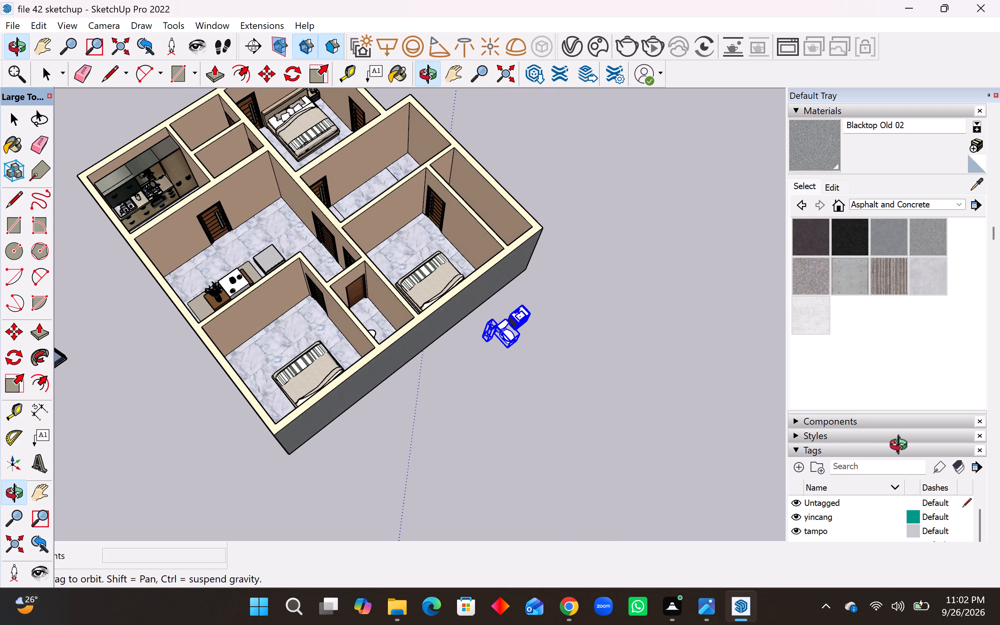
pyautogui.moveTo(902, 447); pyautogui.dragTo(861, 448, button='middle')
pyautogui.press('m')
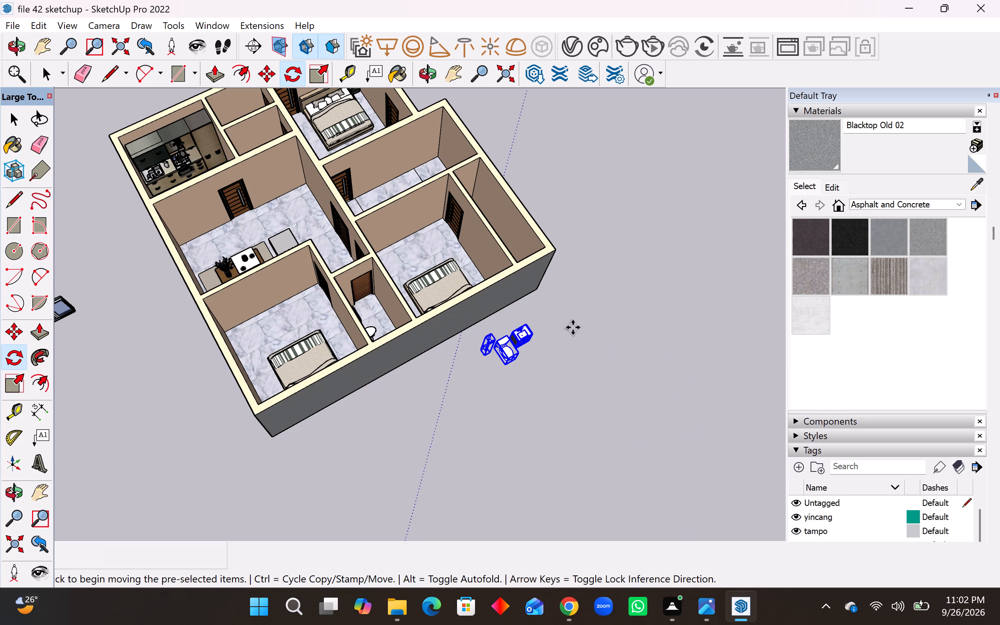
pyautogui.moveTo(566, 327); pyautogui.dragTo(479, 386, button='middle')
pyautogui.scroll(11, 542, 374)
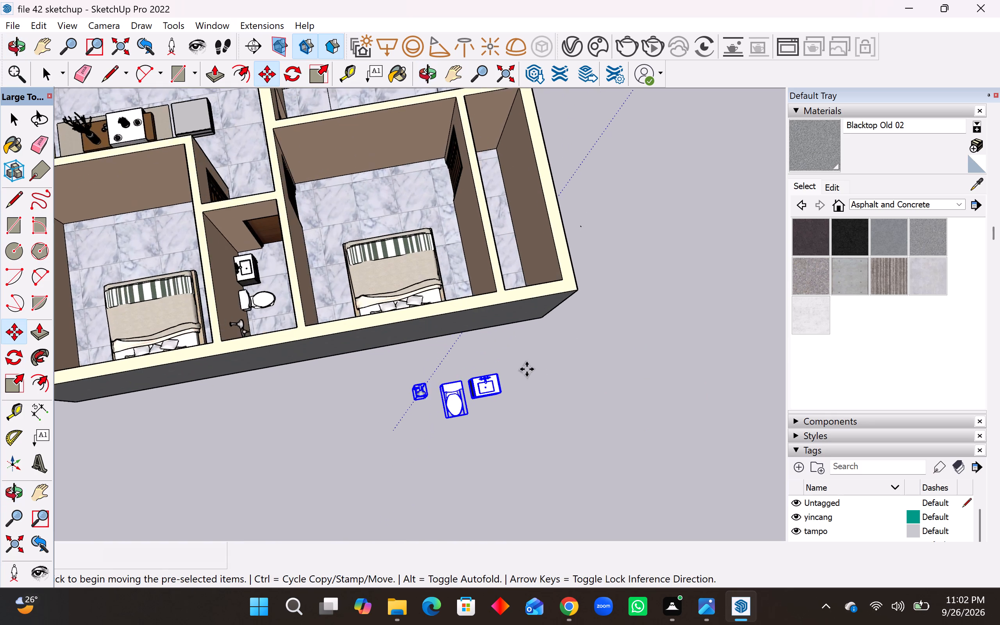
pyautogui.scroll(7, 527, 369)
pyautogui.moveTo(531, 379); pyautogui.dragTo(416, 311, button='middle')
pyautogui.scroll(9, 447, 415)
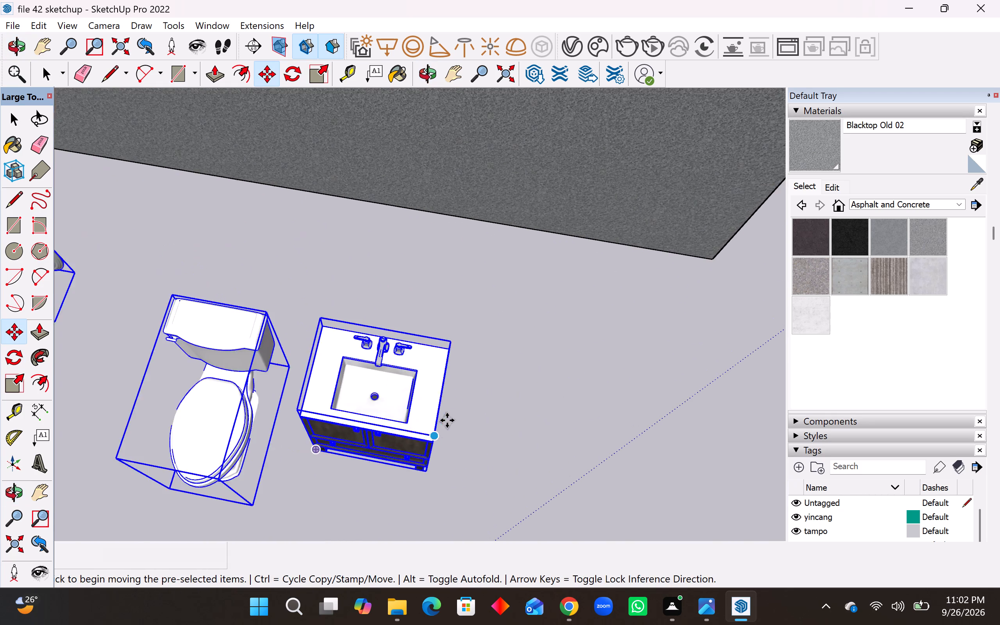
pyautogui.scroll(4, 447, 420)
pyautogui.moveTo(454, 416); pyautogui.dragTo(394, 364, button='middle')
pyautogui.scroll(1, 394, 364)
pyautogui.click(436, 414)
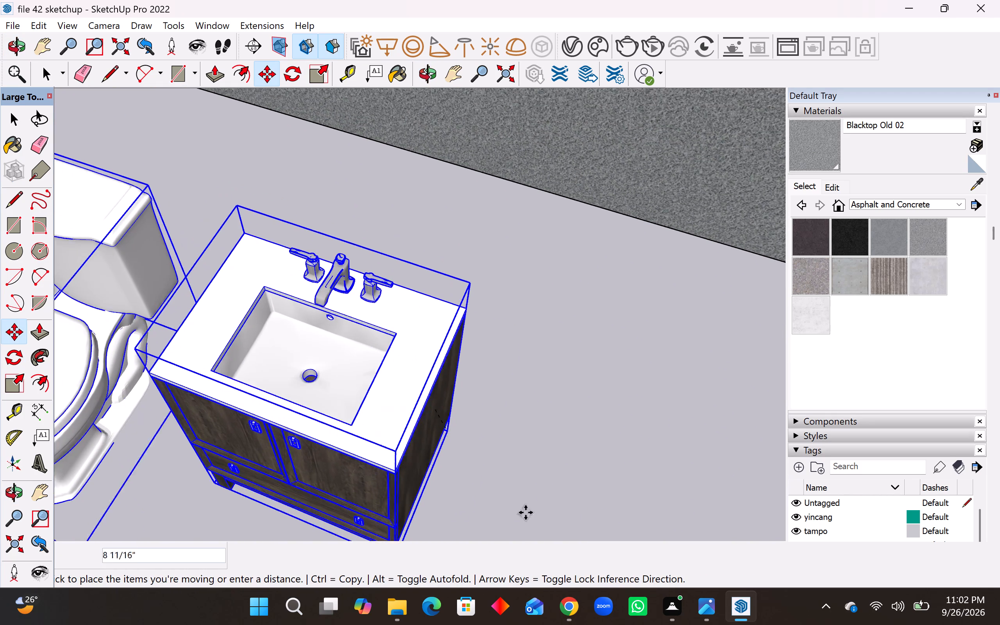
pyautogui.scroll(-20, 552, 510)
pyautogui.scroll(-19, 552, 510)
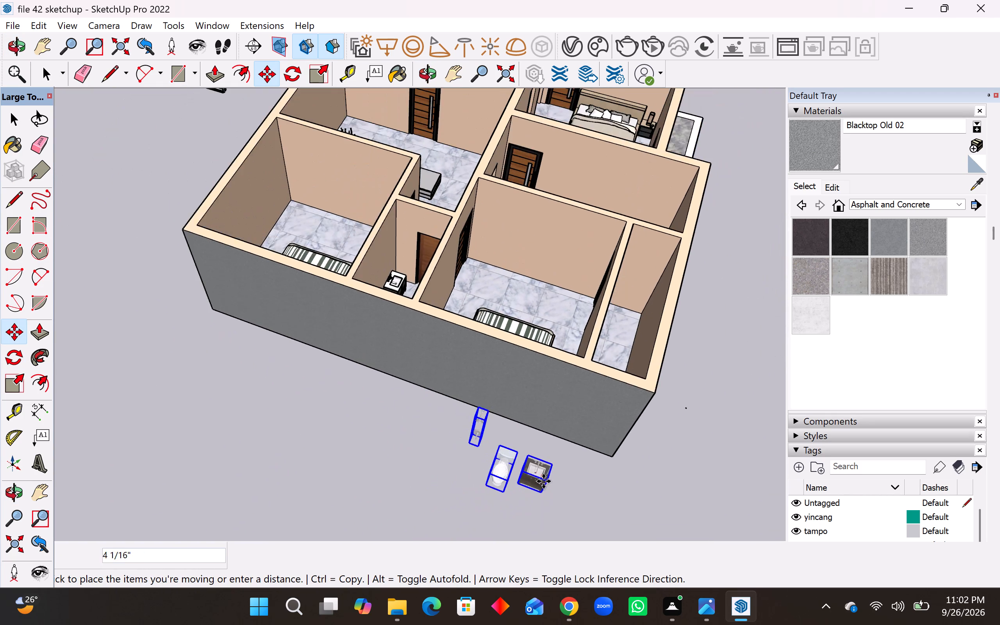
pyautogui.scroll(-16, 543, 481)
pyautogui.moveTo(501, 224); pyautogui.dragTo(499, 359, button='middle')
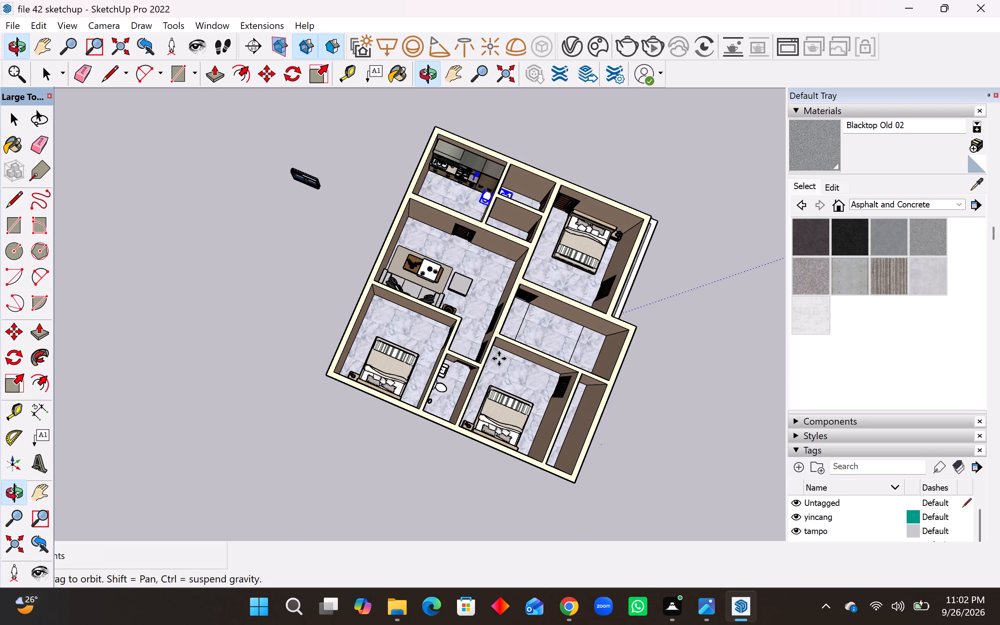
pyautogui.moveTo(499, 359); pyautogui.dragTo(499, 360, button='middle')
pyautogui.scroll(20, 557, 186)
pyautogui.scroll(5, 557, 186)
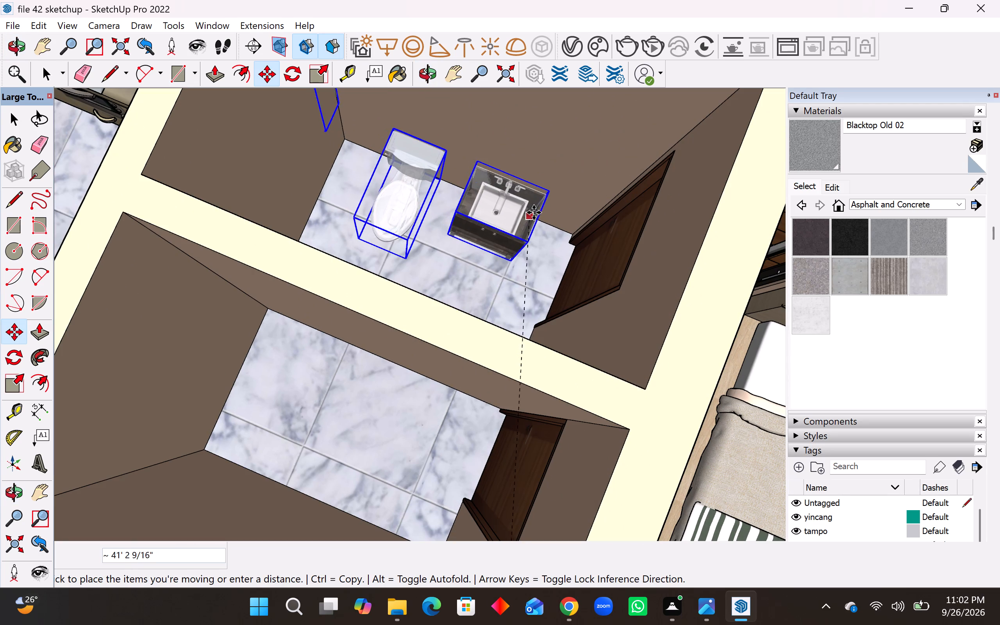
pyautogui.scroll(10, 549, 225)
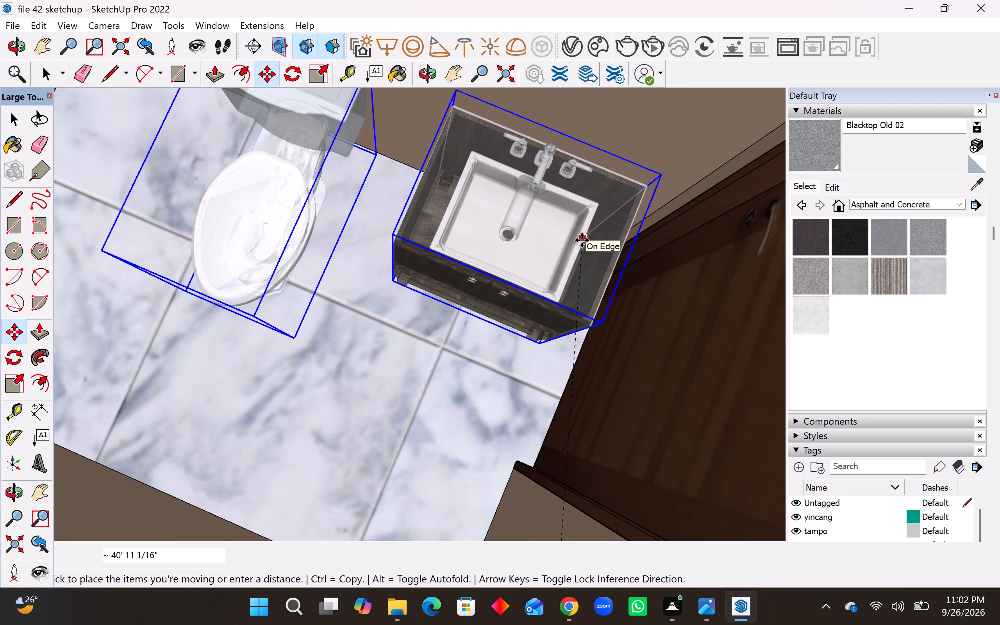
pyautogui.click(582, 240)
# Shift the three fixtures by the vanity's back corner about 2 13/16" along the bathroom's outer wall, away from the door.
pyautogui.scroll(-16, 578, 321)
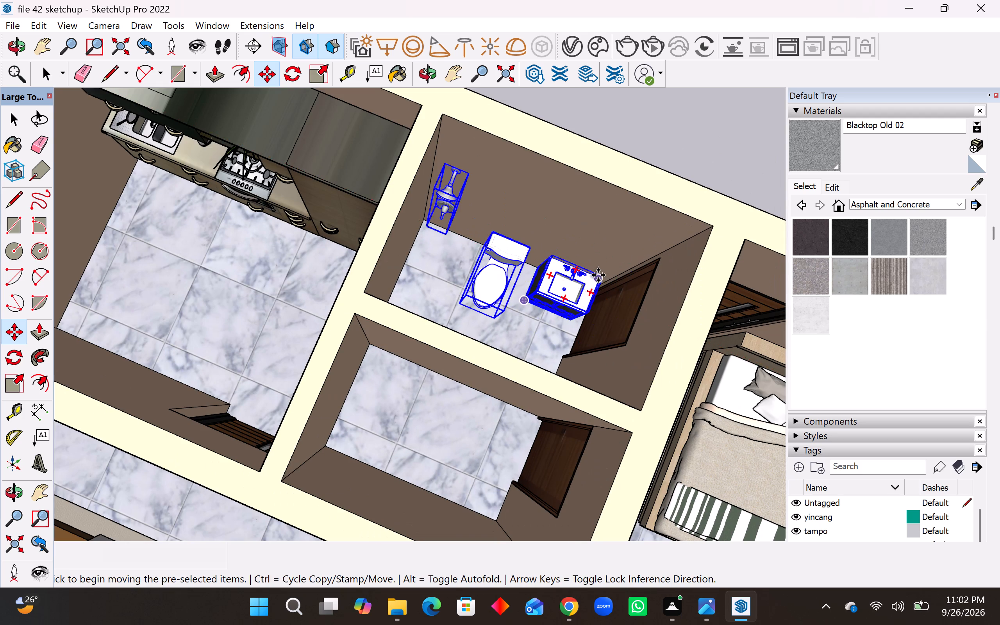
pyautogui.scroll(1, 601, 275)
pyautogui.scroll(-1, 601, 276)
pyautogui.scroll(6, 596, 280)
pyautogui.scroll(-4, 562, 280)
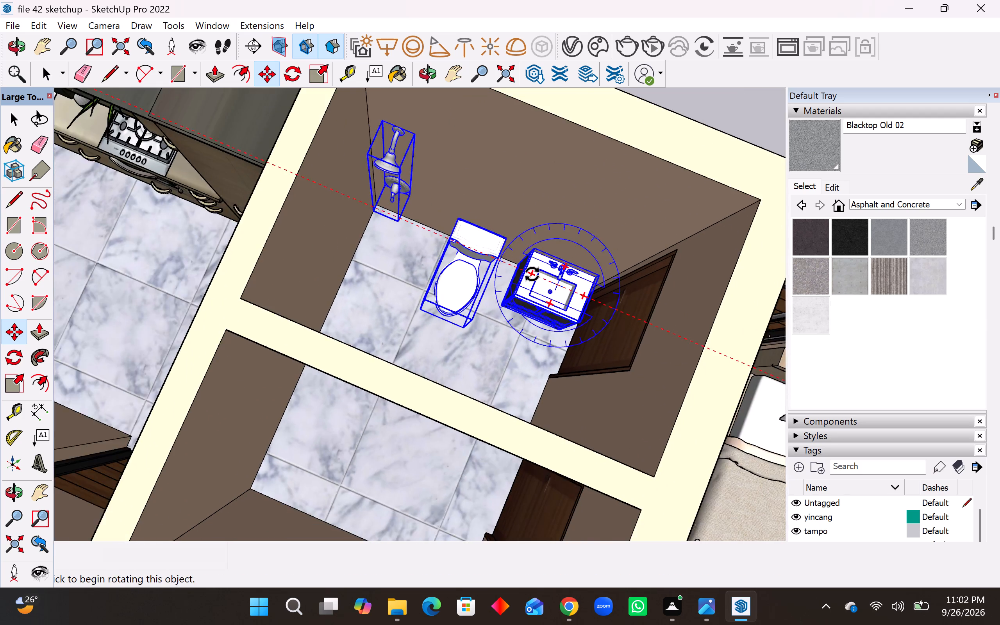
pyautogui.scroll(5, 532, 274)
pyautogui.click(508, 255)
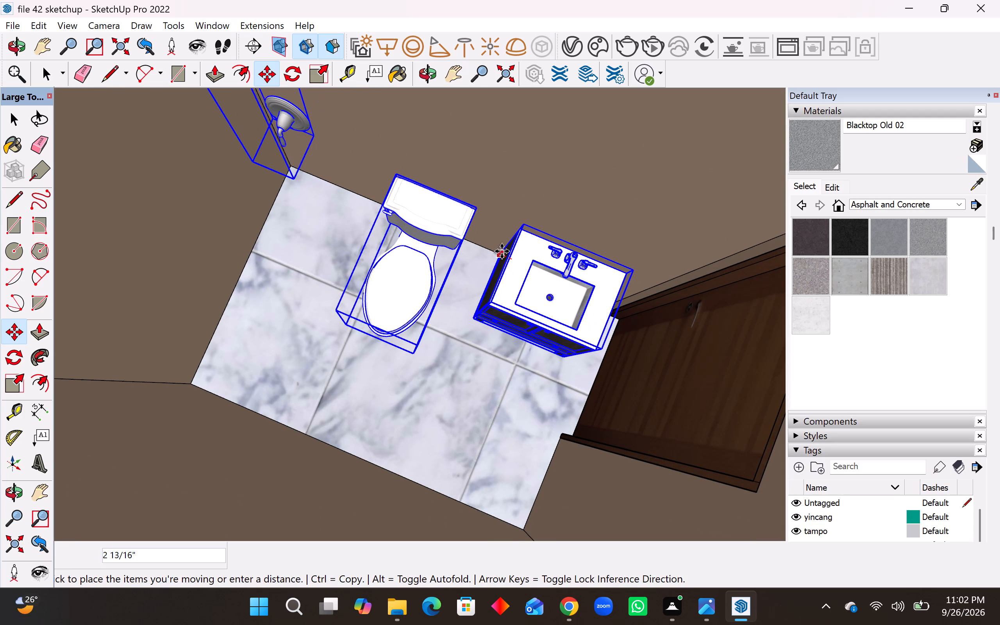
pyautogui.click(502, 251)
# Shift the three fixtures about 2 15/16" along the same wall toward the bathroom door and clear the selection.
pyautogui.scroll(-9, 570, 314)
pyautogui.moveTo(563, 309); pyautogui.dragTo(591, 285, button='middle')
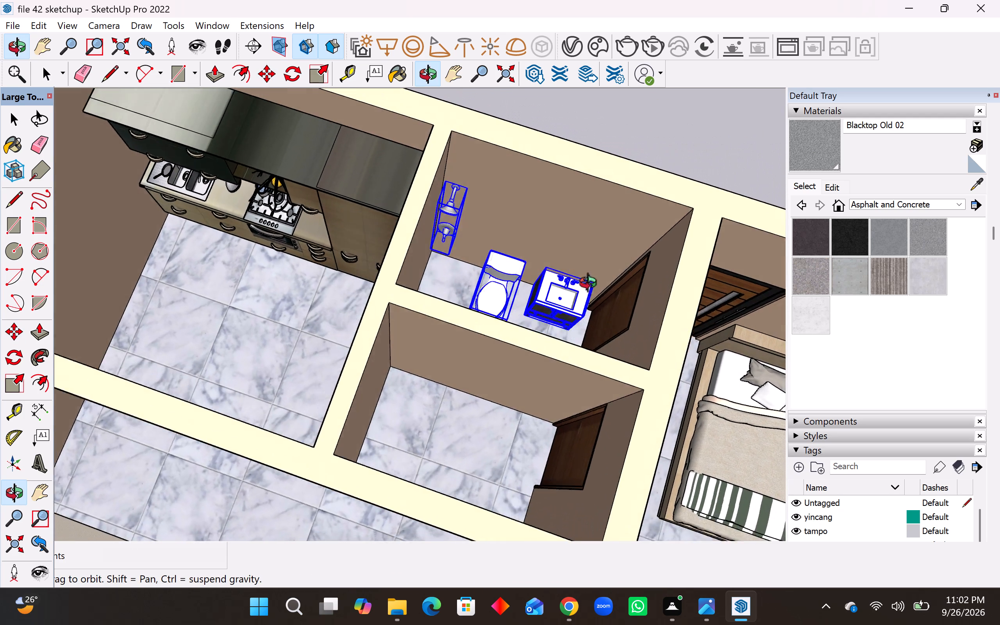
pyautogui.moveTo(591, 285); pyautogui.dragTo(604, 310, button='middle')
pyautogui.scroll(7, 537, 278)
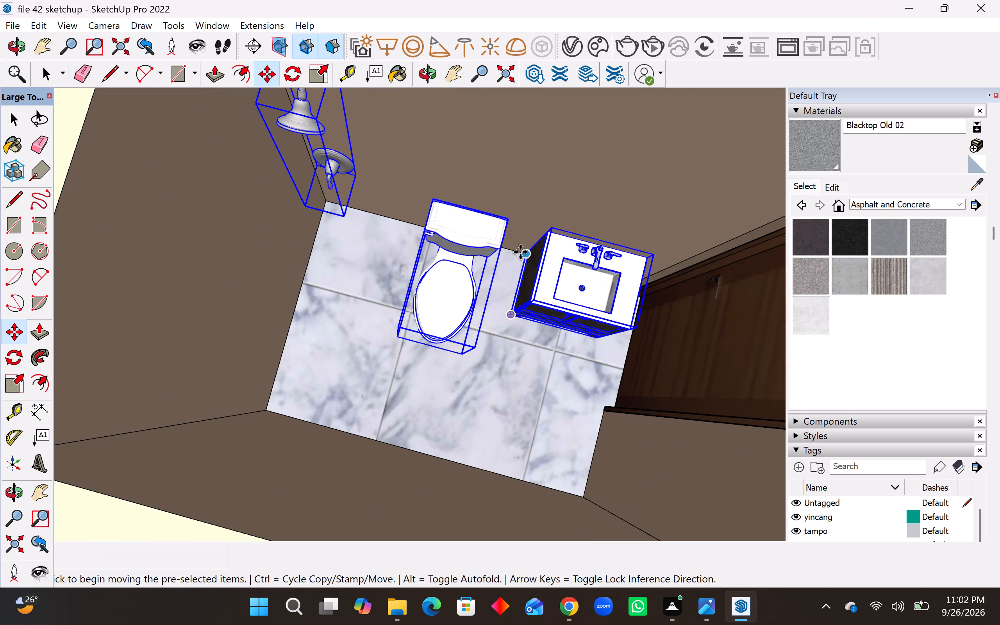
pyautogui.click(520, 252)
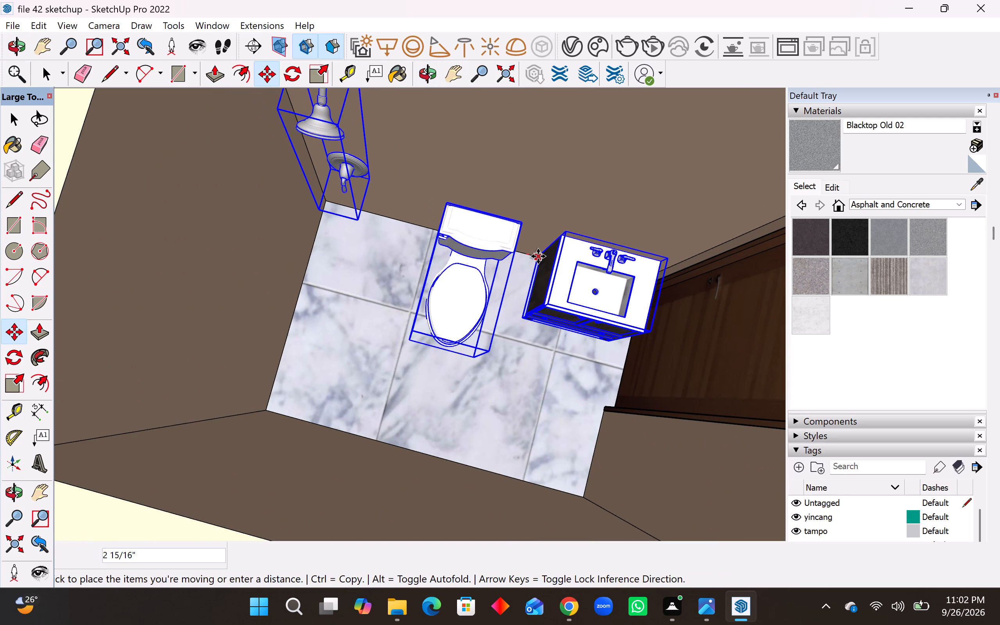
pyautogui.click(537, 256)
pyautogui.scroll(-6, 507, 287)
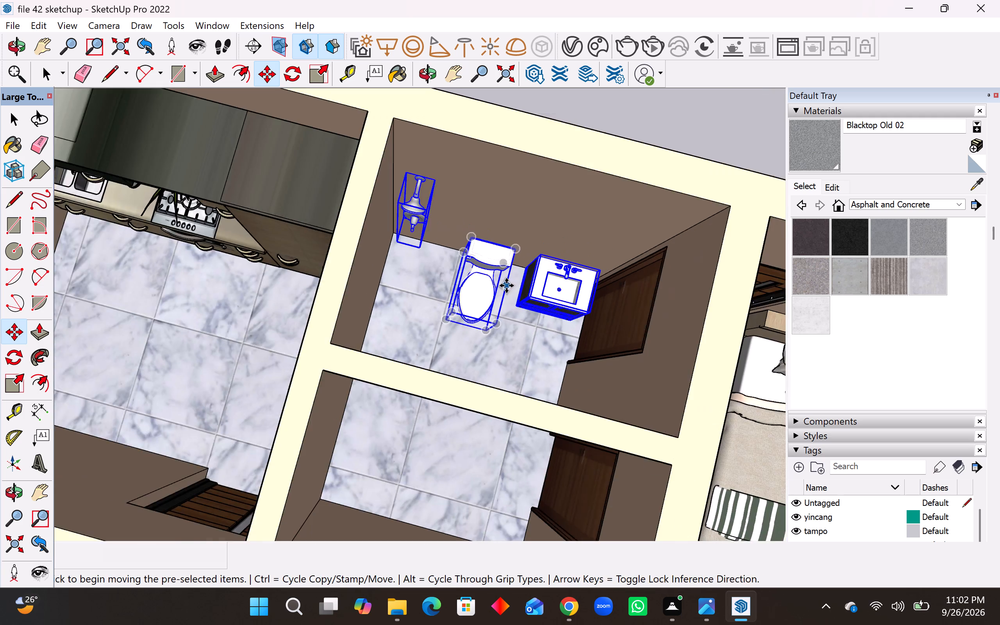
pyautogui.scroll(-5, 506, 286)
pyautogui.press('space')
pyautogui.scroll(-5, 509, 278)
pyautogui.click(555, 221)
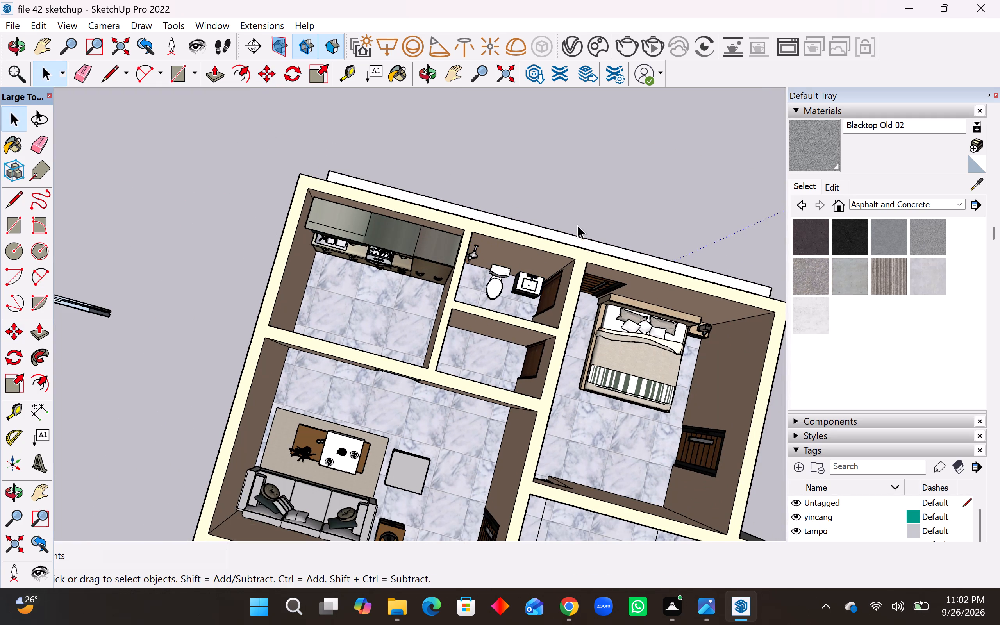
# Push/Pull the narrow curb around the outside walkway up by 5' to form a low boundary wall.
pyautogui.moveTo(605, 251); pyautogui.dragTo(402, 169, button='middle')
pyautogui.moveTo(703, 371); pyautogui.dragTo(279, 220, button='middle')
pyautogui.scroll(1, 698, 368)
pyautogui.scroll(-9, 665, 227)
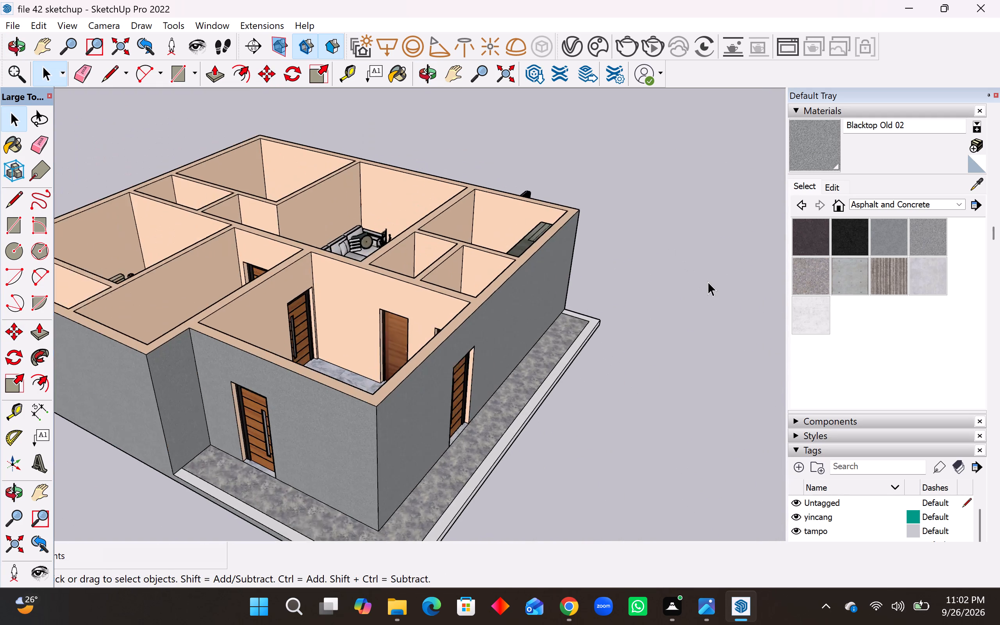
pyautogui.scroll(-4, 708, 282)
pyautogui.moveTo(543, 350); pyautogui.dragTo(321, 372, button='middle')
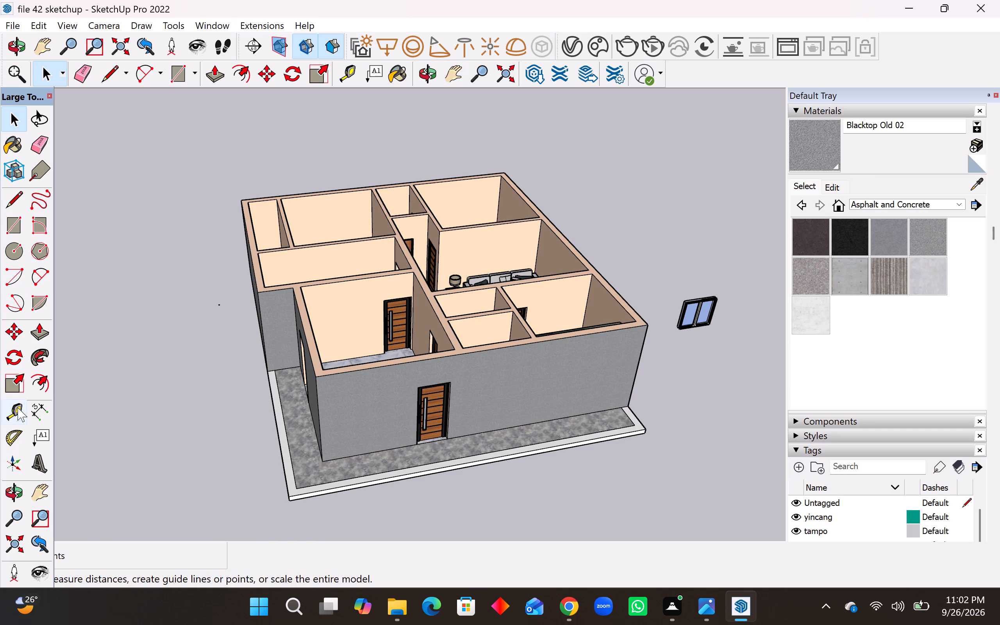
pyautogui.click(34, 329)
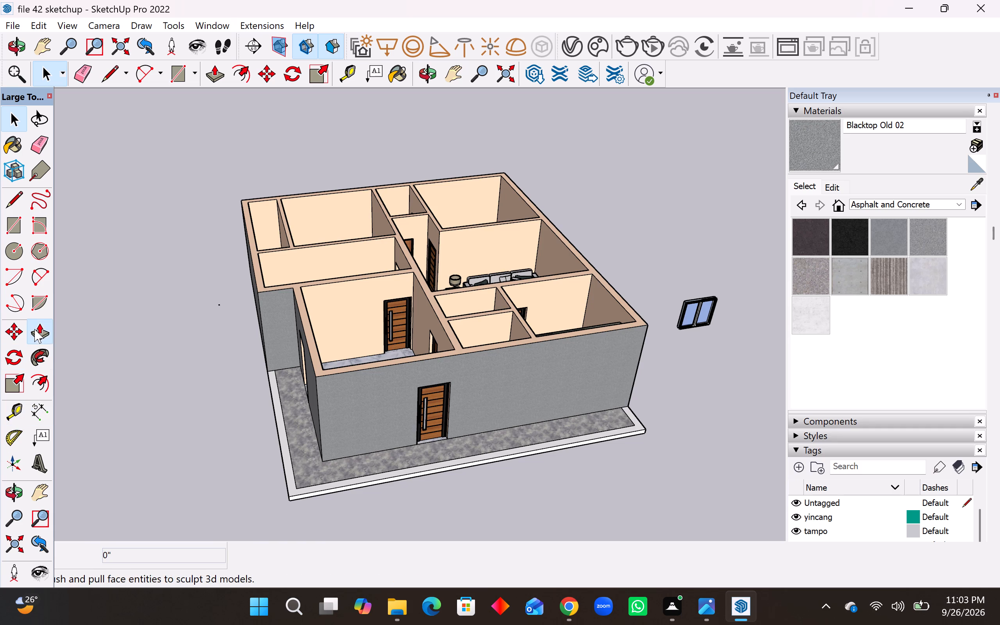
pyautogui.click(282, 450)
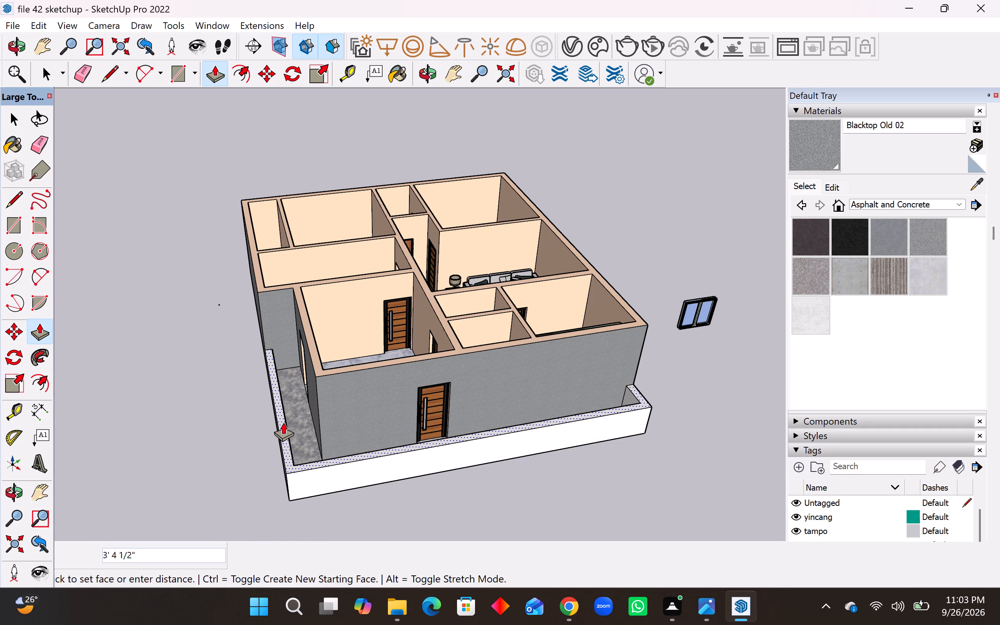
pyautogui.press('5')
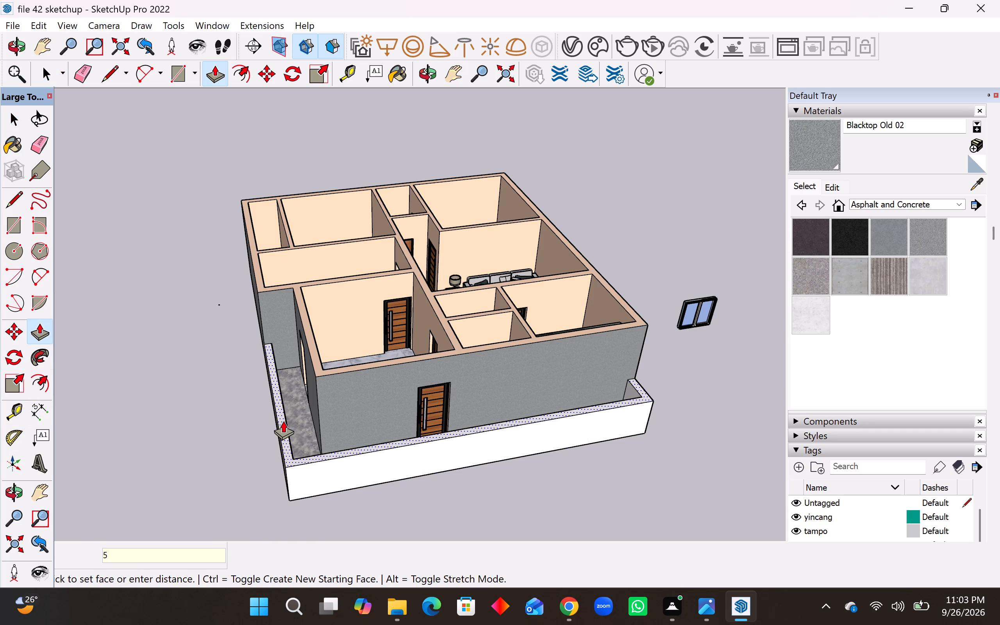
pyautogui.press("'")
pyautogui.press('Return')
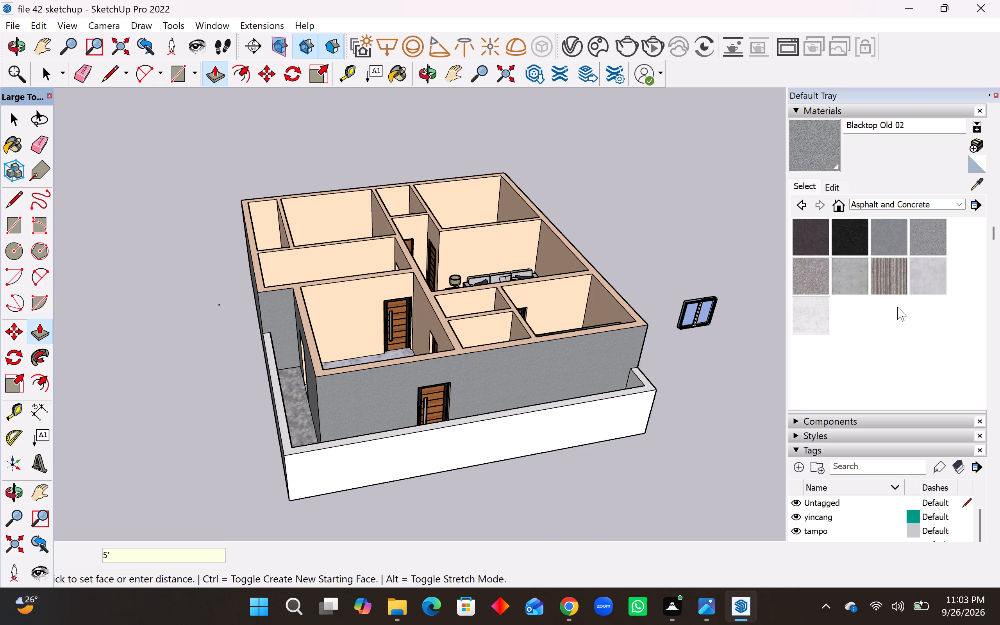
# Paint the outer, top and inner faces of the raised boundary wall with Blacktop Old 01.
pyautogui.click(896, 230)
pyautogui.click(562, 445)
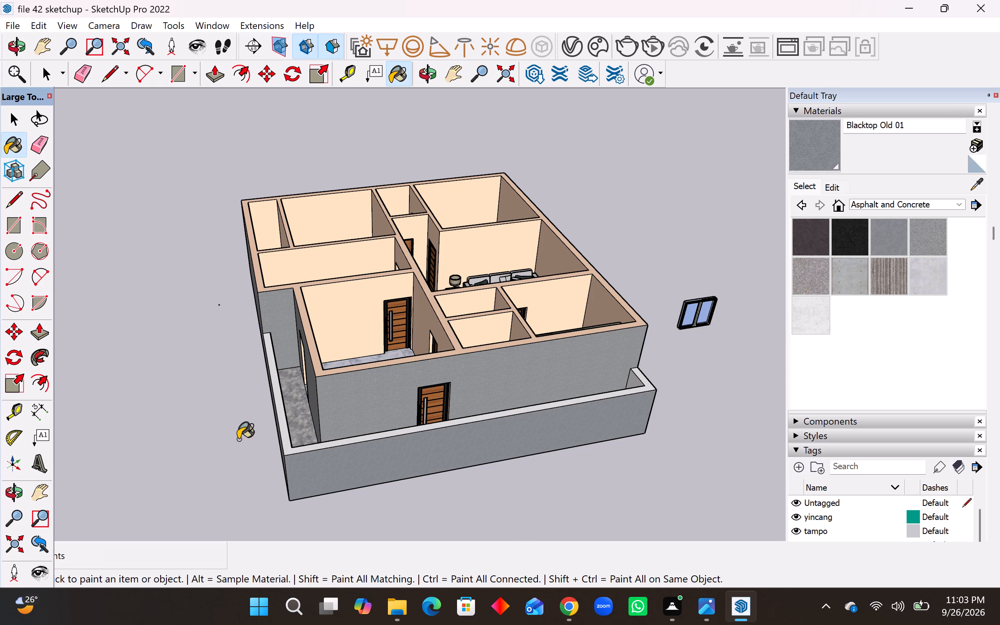
pyautogui.moveTo(238, 439); pyautogui.dragTo(446, 432, button='middle')
pyautogui.click(438, 420)
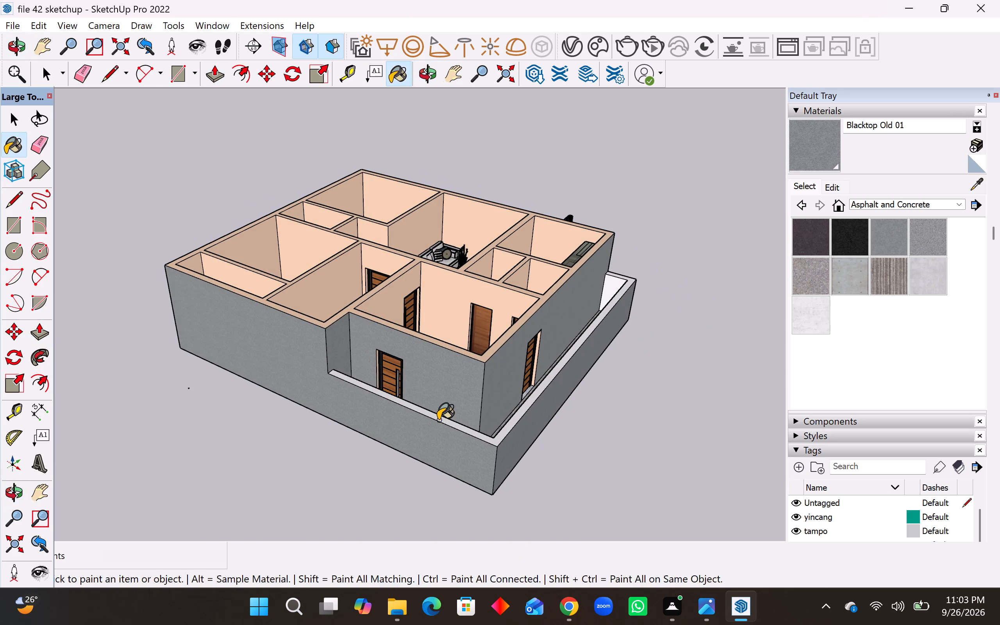
pyautogui.click(437, 417)
pyautogui.moveTo(437, 417); pyautogui.dragTo(368, 559, button='middle')
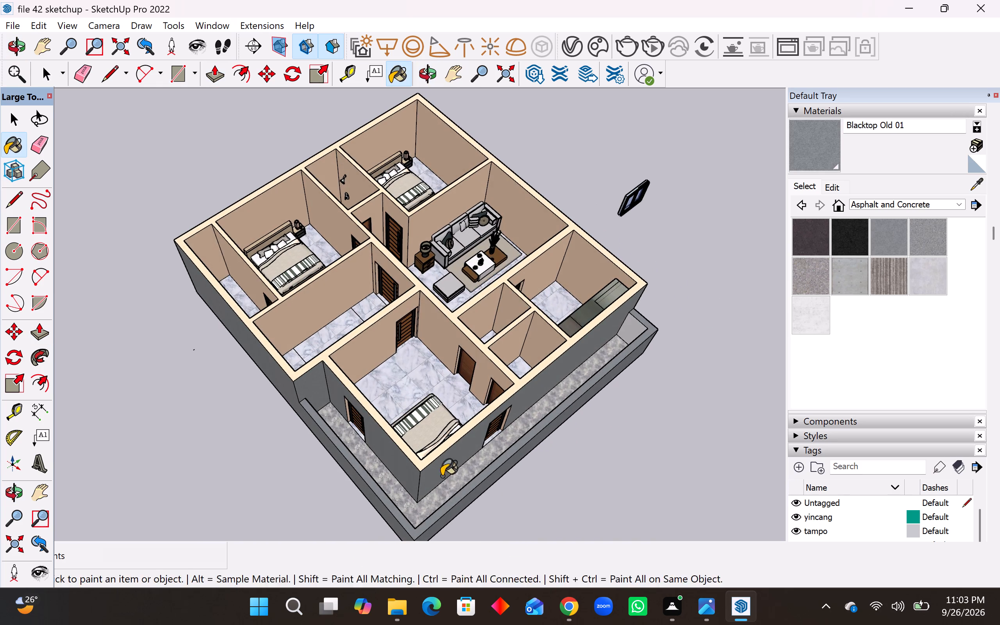
pyautogui.moveTo(443, 476); pyautogui.dragTo(194, 488, button='middle')
pyautogui.scroll(4, 275, 441)
pyautogui.click(222, 443)
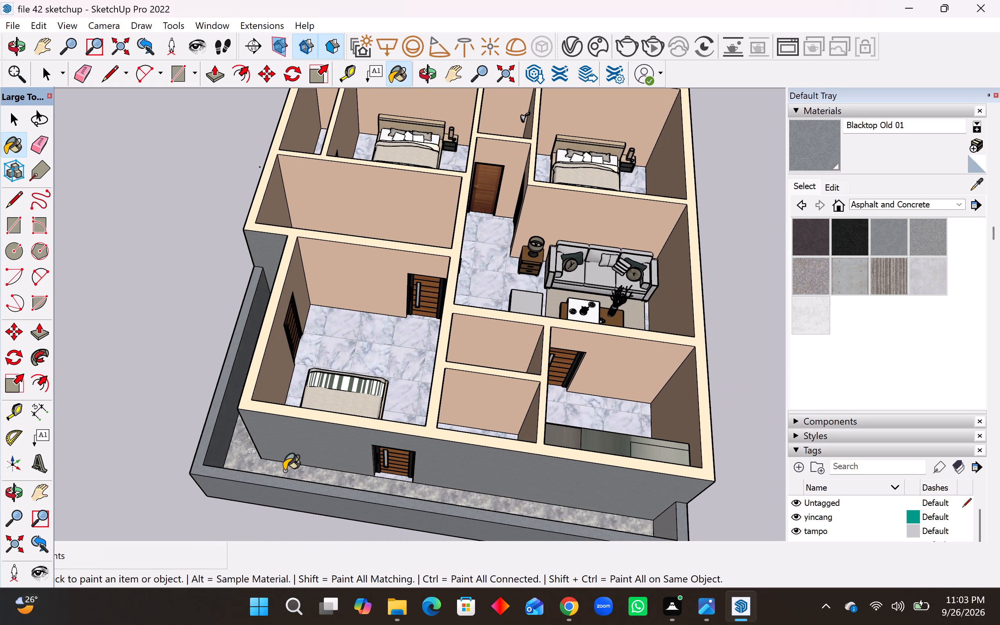
pyautogui.moveTo(287, 471); pyautogui.dragTo(576, 500, button='middle')
pyautogui.click(688, 238)
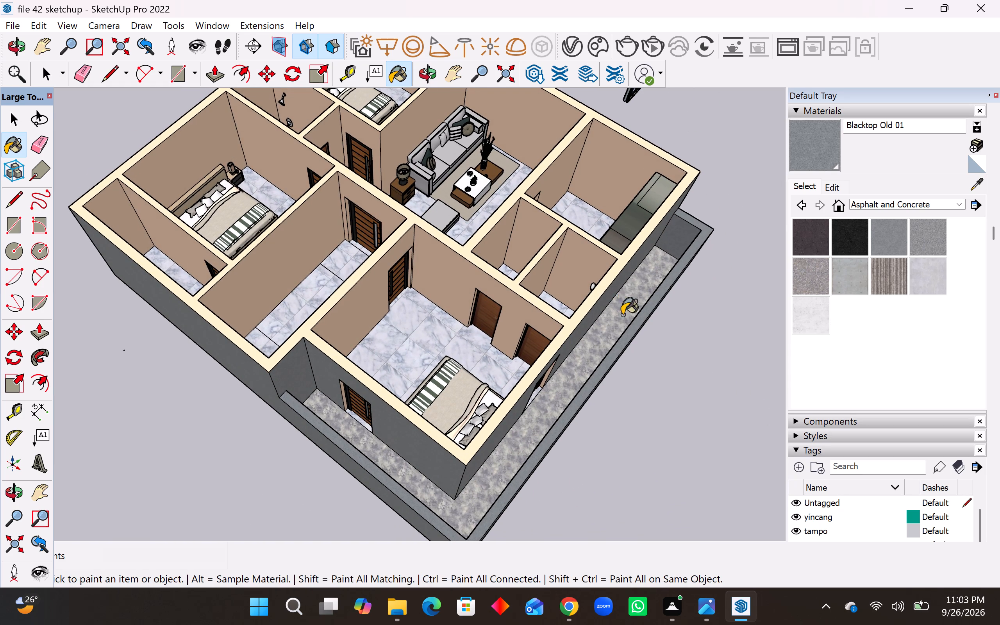
# Inspect the painted boundary wall, the furnished rooms and the exterior walls of the house from several sides.
pyautogui.moveTo(625, 318); pyautogui.dragTo(850, 326, button='middle')
pyautogui.click(600, 373)
pyautogui.moveTo(636, 379); pyautogui.dragTo(404, 400, button='middle')
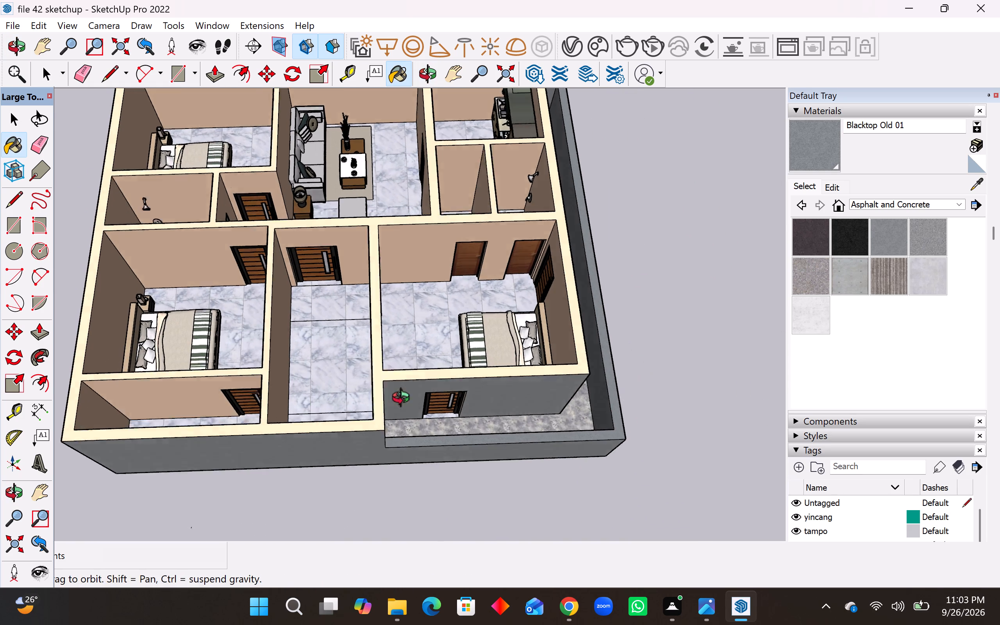
pyautogui.moveTo(404, 400); pyautogui.dragTo(284, 404, button='middle')
pyautogui.scroll(-9, 457, 394)
pyautogui.moveTo(623, 367); pyautogui.dragTo(480, 371, button='middle')
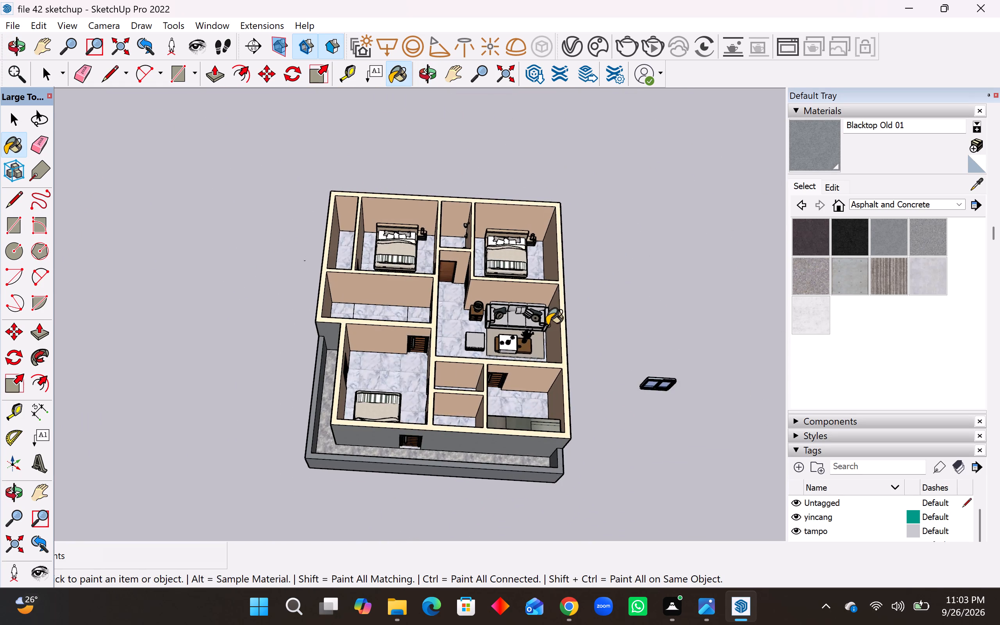
pyautogui.scroll(-5, 547, 325)
pyautogui.scroll(13, 584, 362)
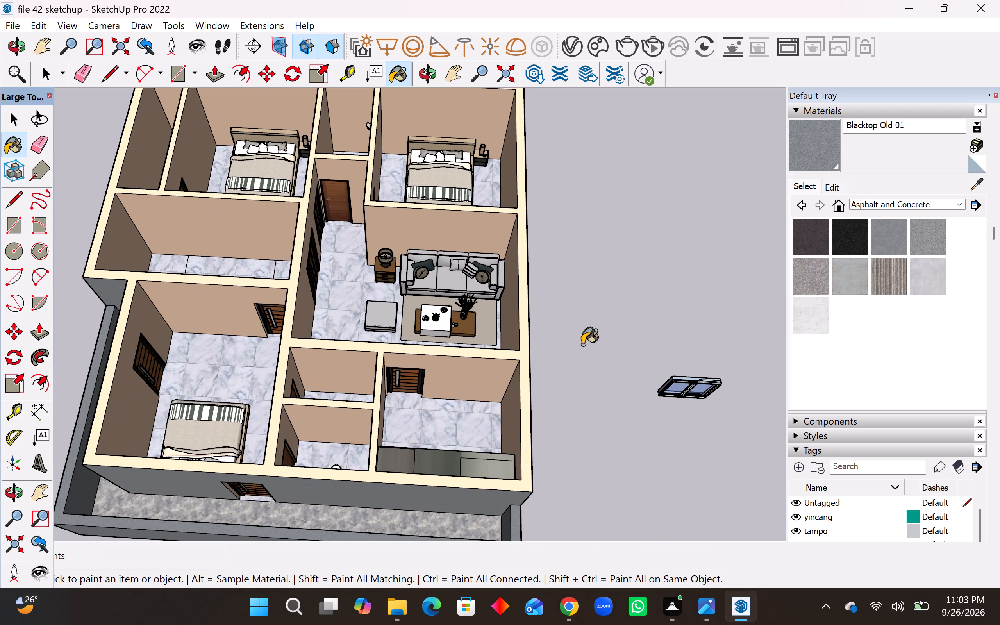
pyautogui.press('space')
pyautogui.moveTo(517, 387); pyautogui.dragTo(567, 254, button='middle')
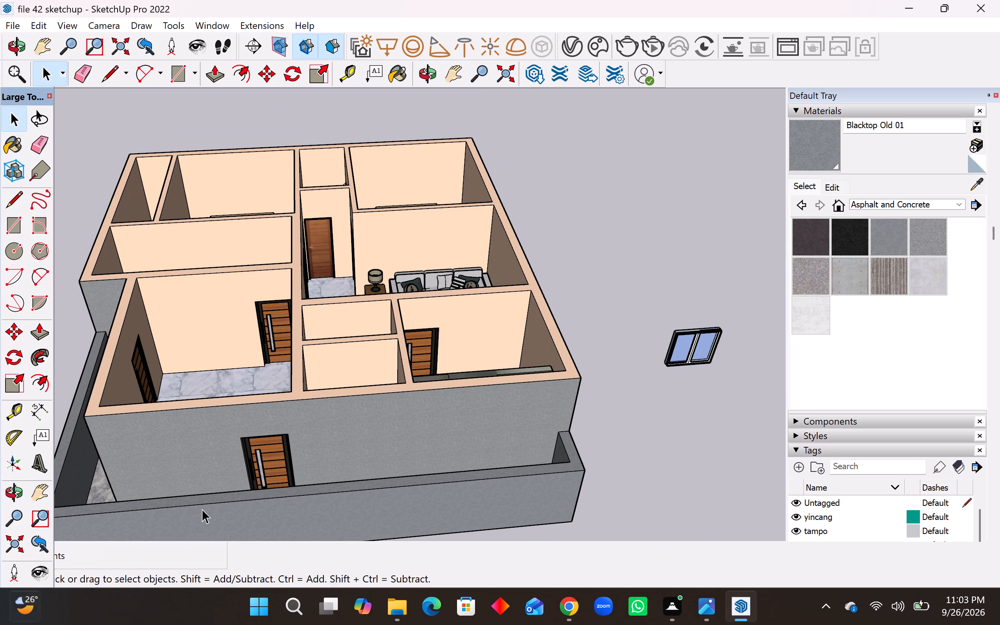
pyautogui.scroll(-4, 275, 441)
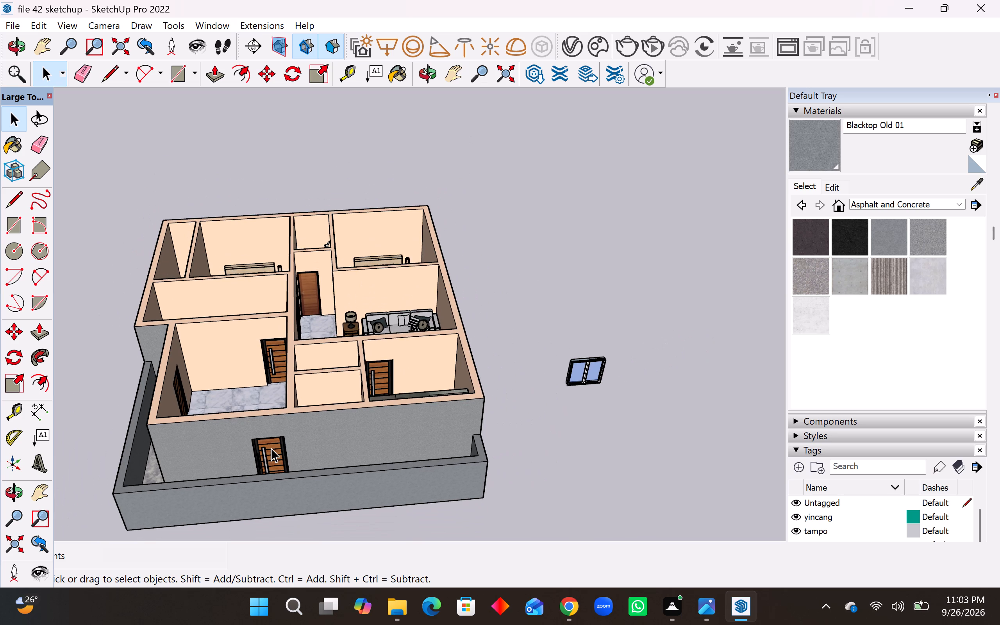
pyautogui.scroll(-4, 266, 452)
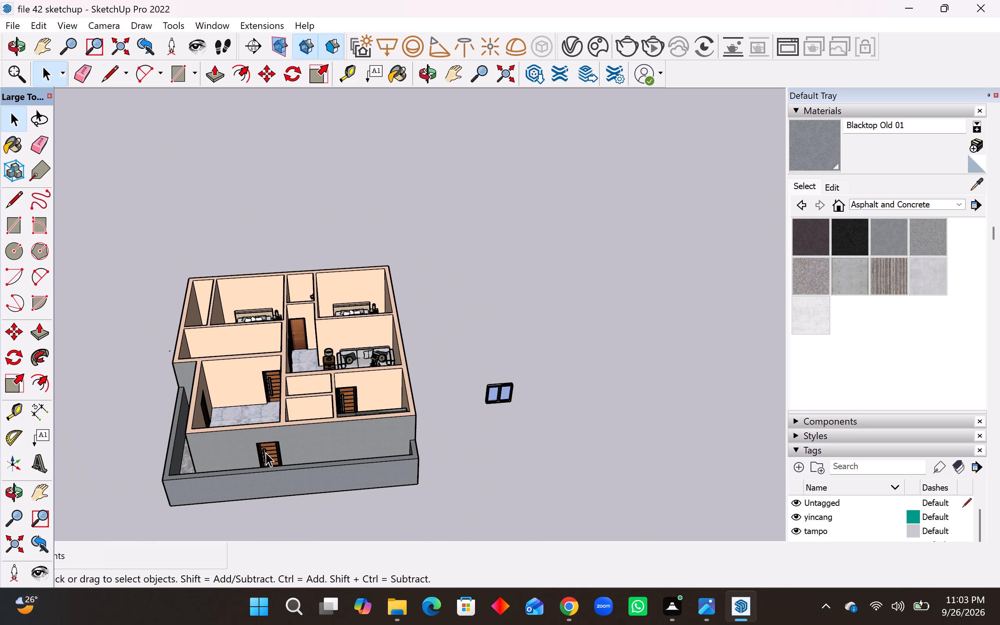
pyautogui.scroll(13, 379, 445)
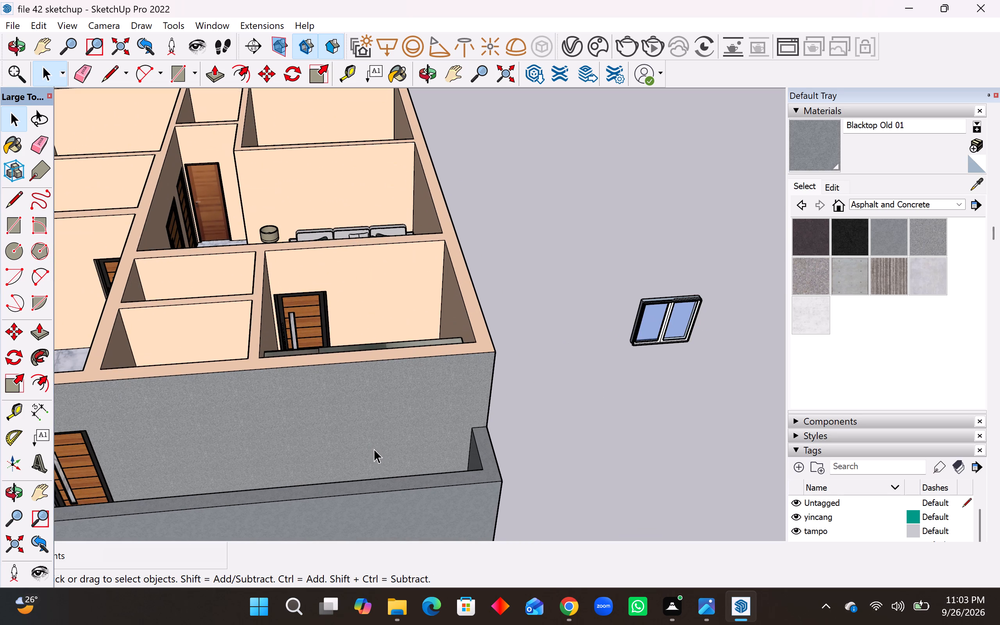
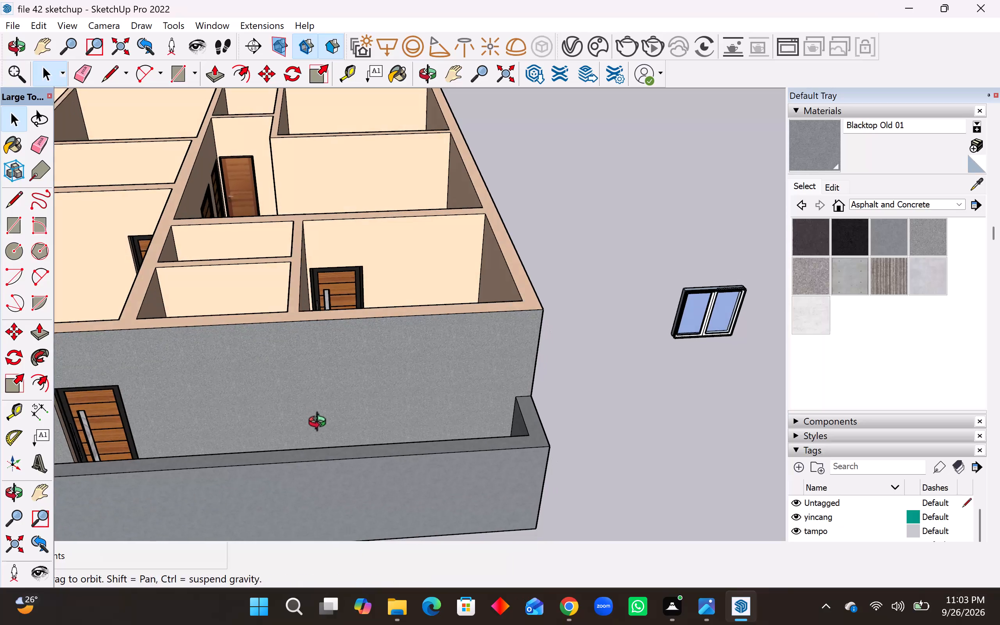
# Push/Pull the top face of the walkway's boundary wall down by 5' to return it to a low curb.
pyautogui.scroll(1, 323, 426)
pyautogui.click(9, 229)
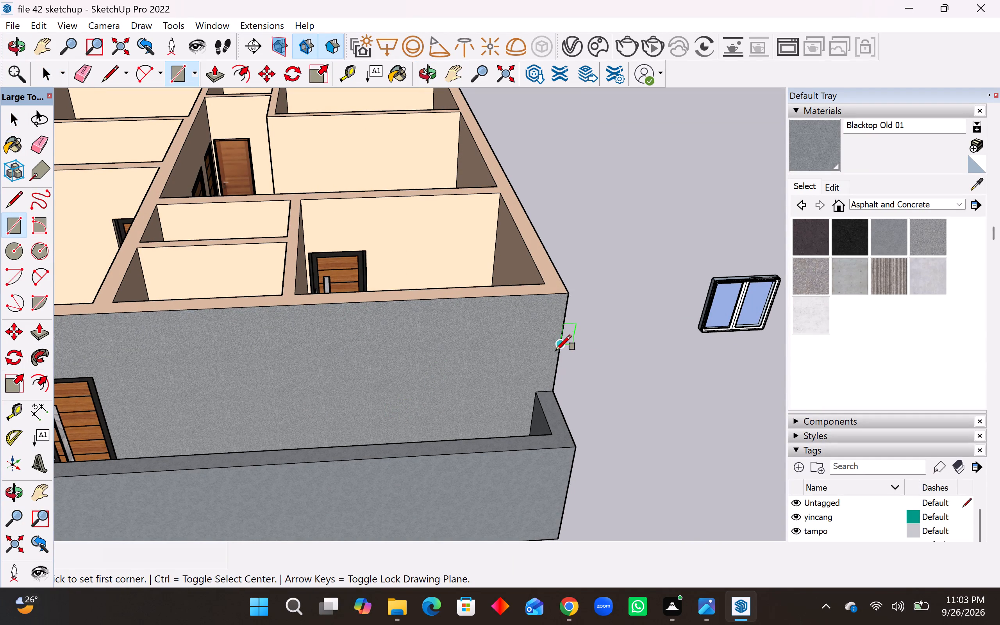
pyautogui.press('space')
pyautogui.moveTo(657, 401); pyautogui.dragTo(664, 454, button='middle')
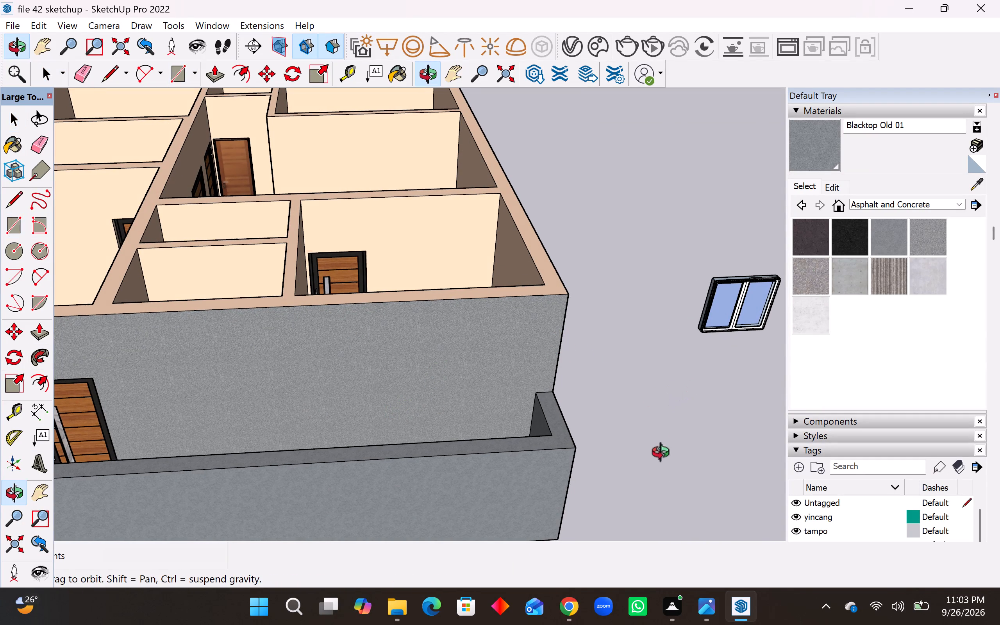
pyautogui.moveTo(664, 454); pyautogui.dragTo(664, 488, button='middle')
pyautogui.scroll(-5, 666, 386)
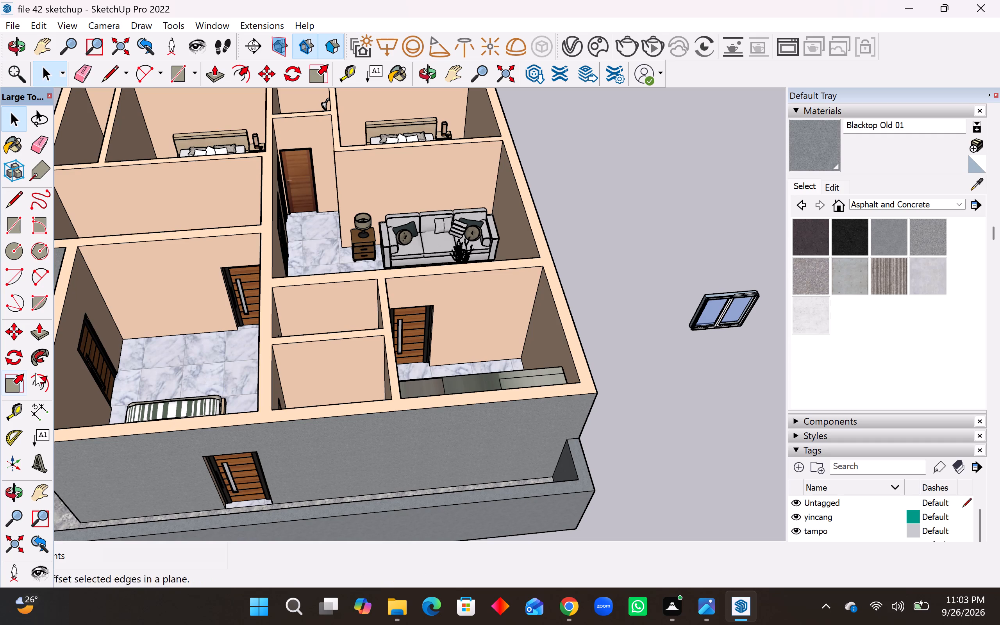
pyautogui.click(39, 336)
pyautogui.click(379, 500)
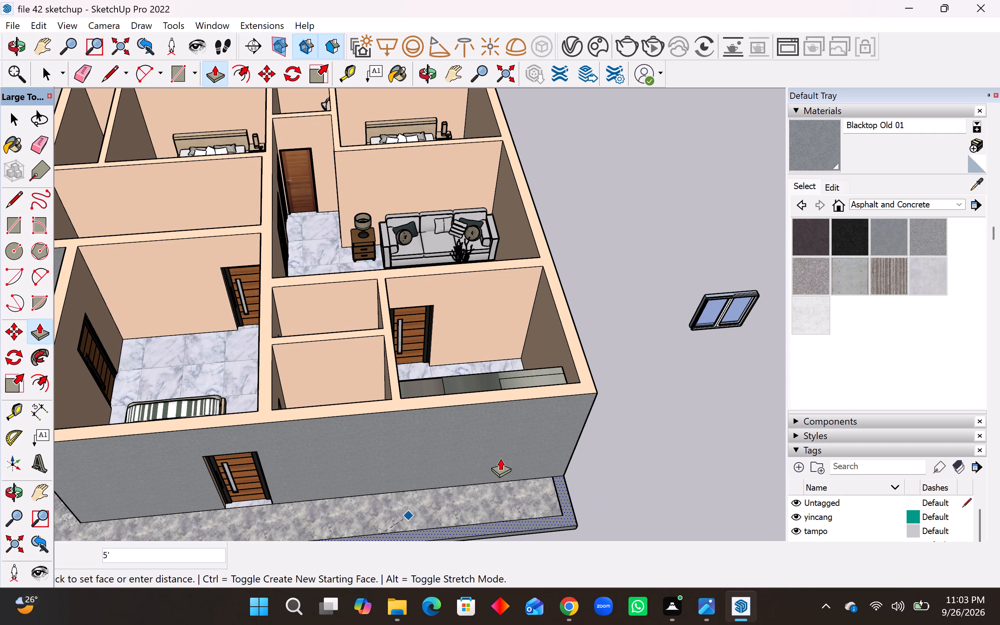
pyautogui.scroll(-4, 500, 458)
pyautogui.scroll(8, 490, 477)
pyautogui.scroll(-3, 525, 416)
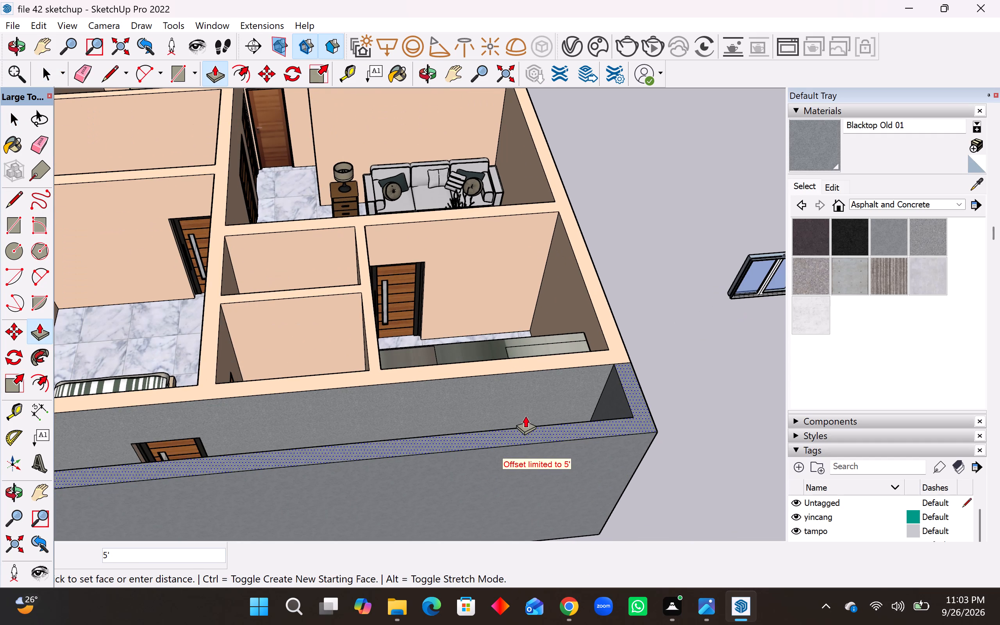
pyautogui.scroll(-2, 525, 416)
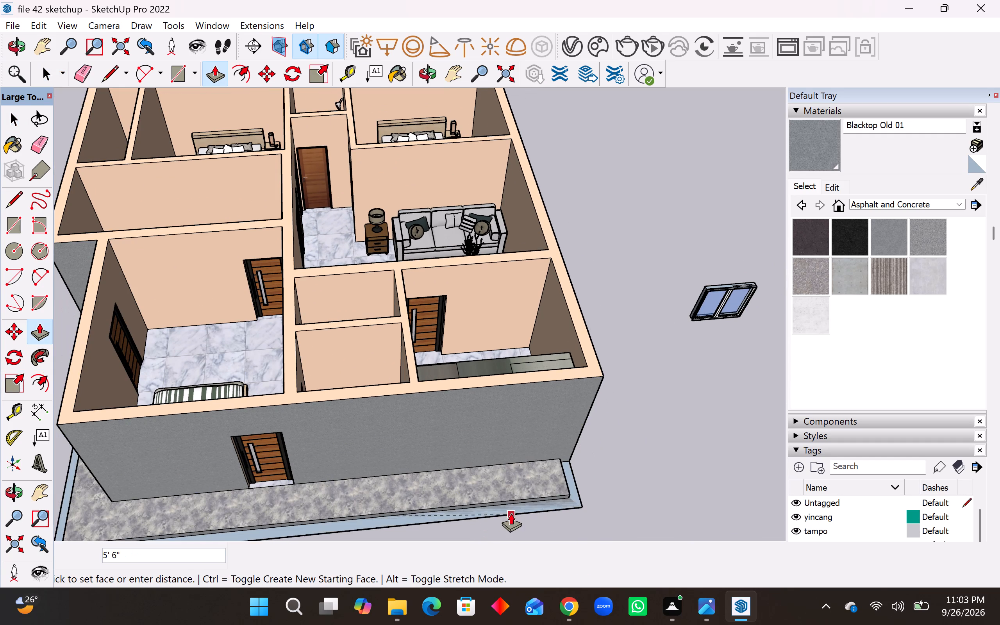
pyautogui.click(513, 493)
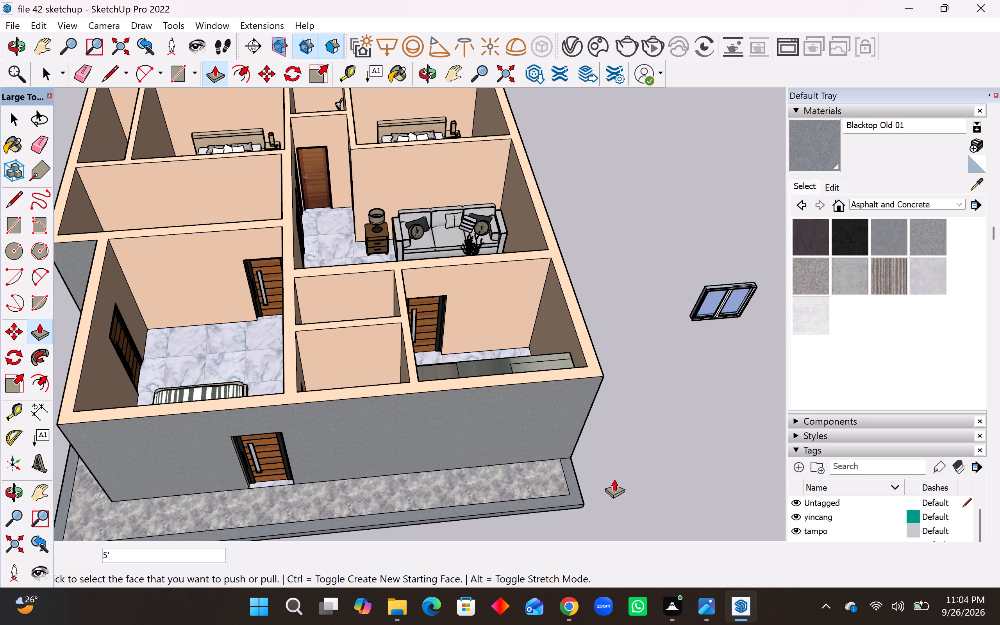
pyautogui.press('space')
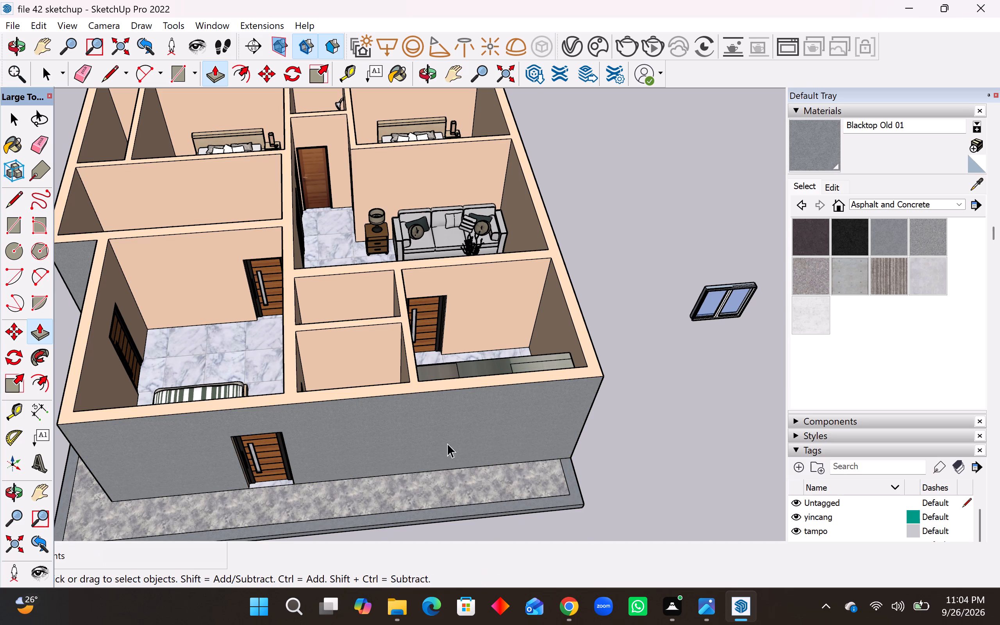
# Draw a 4' by 4' window outline on the exterior wall outside the kitchen, near the house corner.
pyautogui.scroll(8, 469, 430)
pyautogui.moveTo(498, 440); pyautogui.dragTo(466, 371, button='middle')
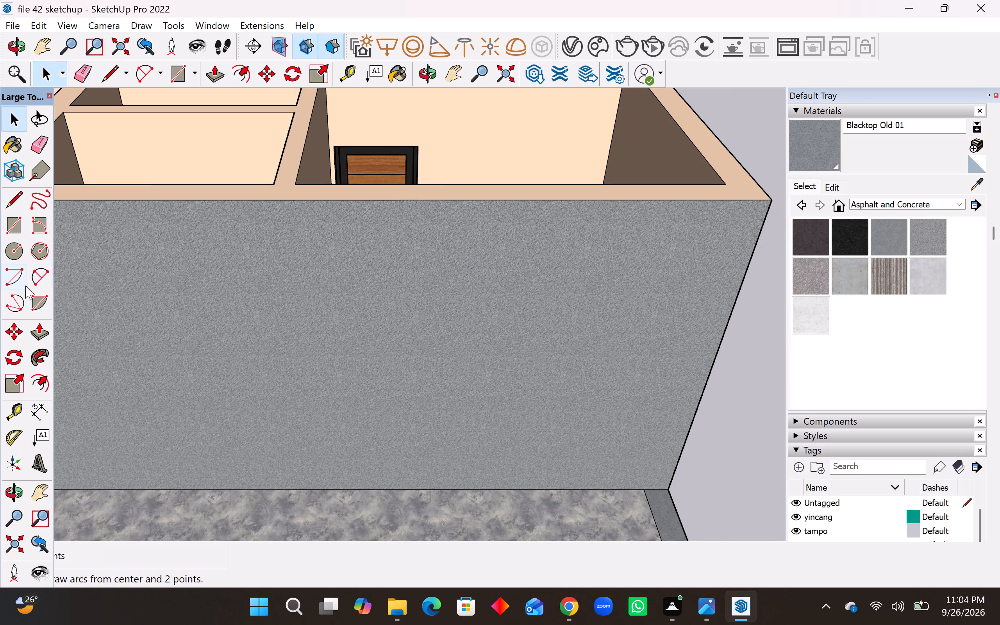
pyautogui.click(10, 219)
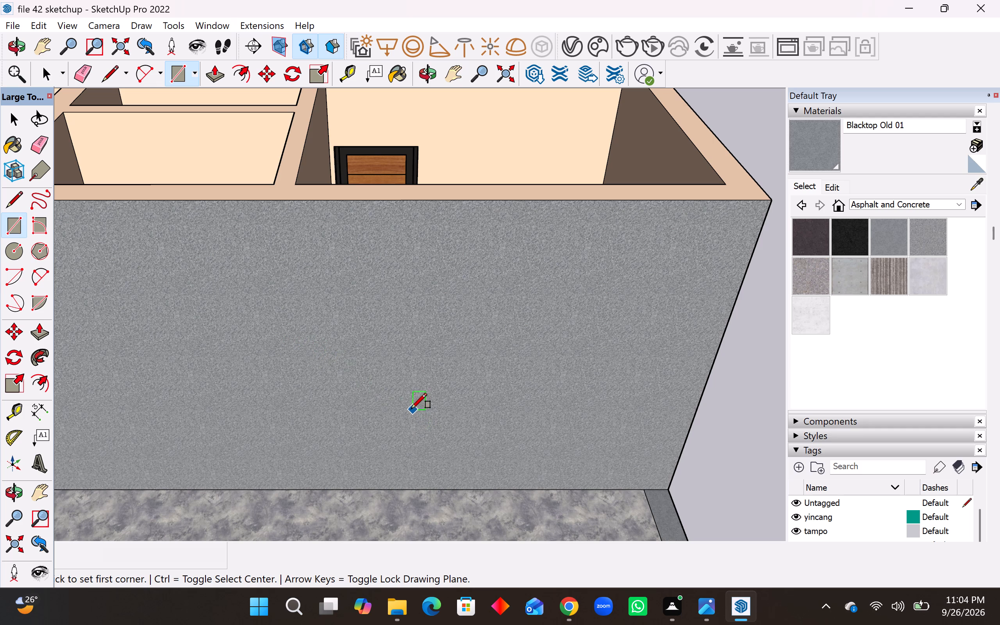
pyautogui.click(398, 393)
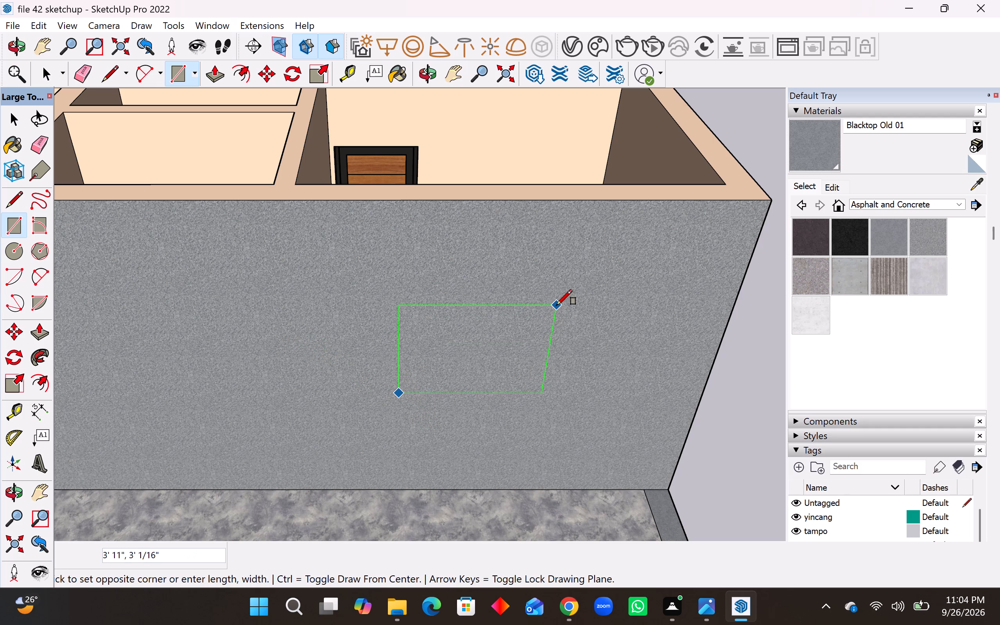
pyautogui.write("4',4'")
pyautogui.press('Return')
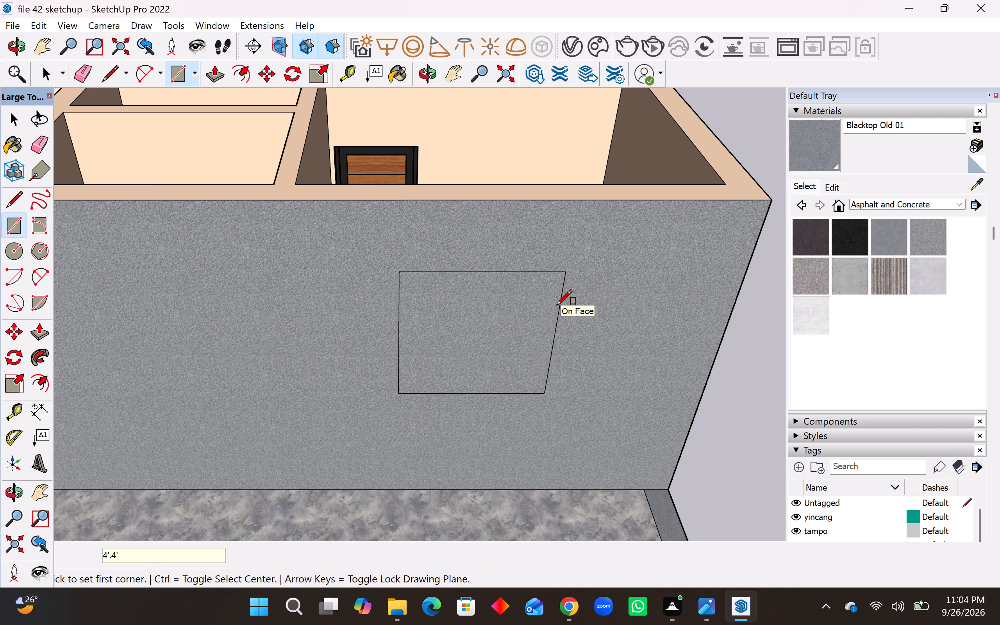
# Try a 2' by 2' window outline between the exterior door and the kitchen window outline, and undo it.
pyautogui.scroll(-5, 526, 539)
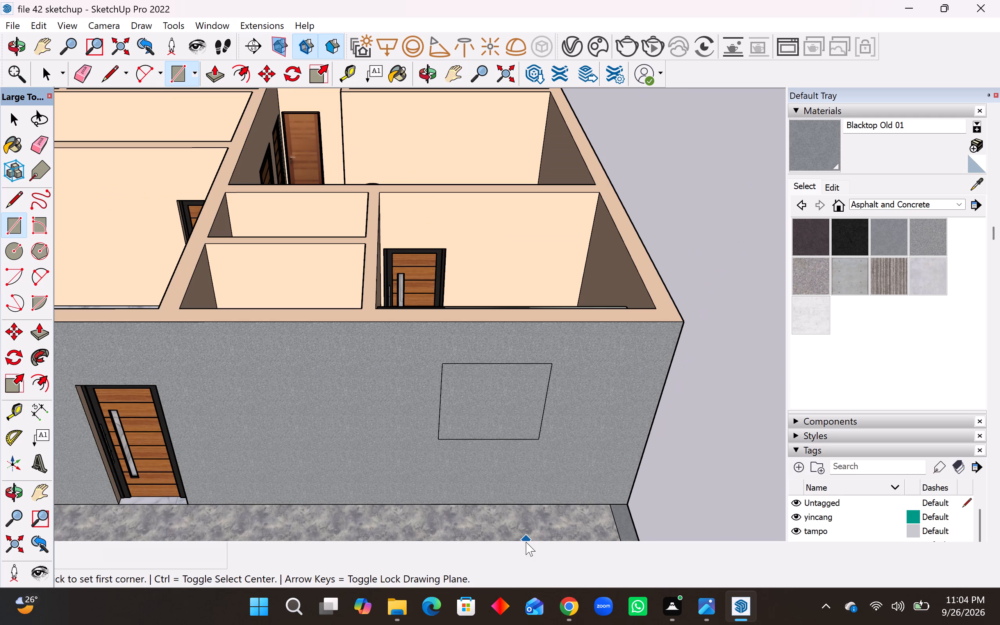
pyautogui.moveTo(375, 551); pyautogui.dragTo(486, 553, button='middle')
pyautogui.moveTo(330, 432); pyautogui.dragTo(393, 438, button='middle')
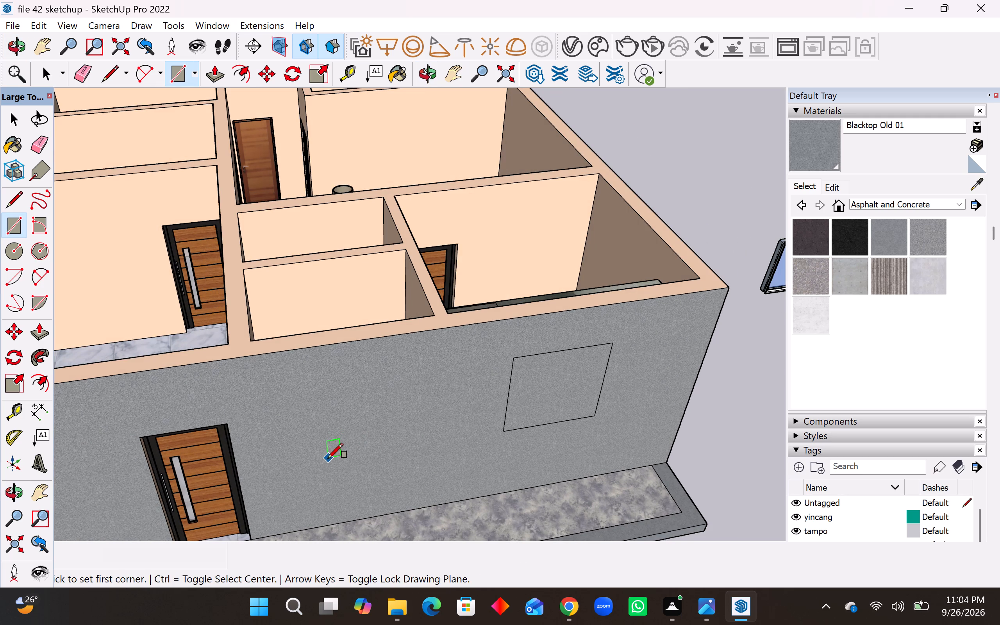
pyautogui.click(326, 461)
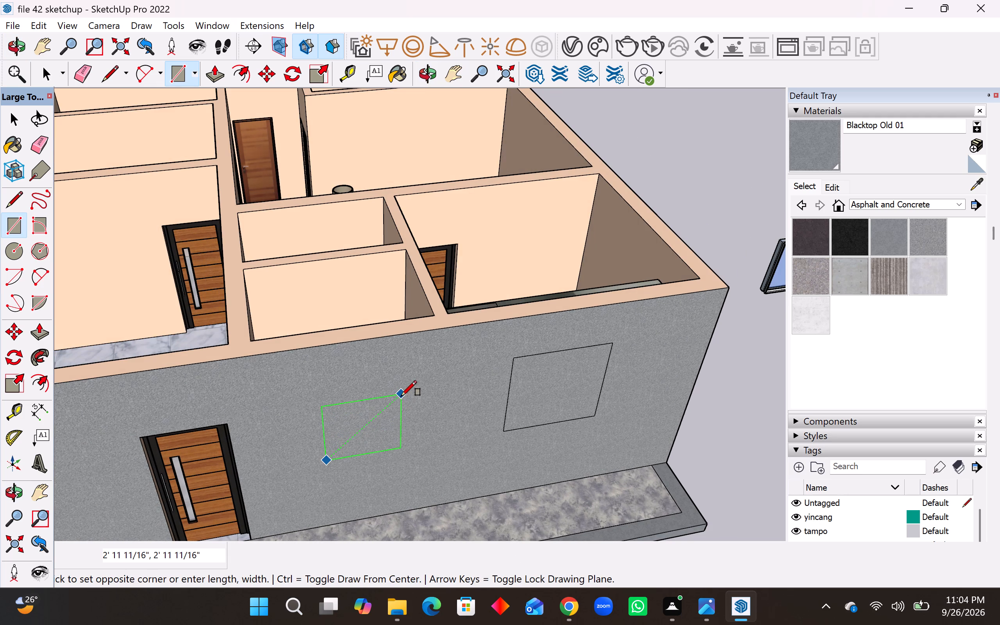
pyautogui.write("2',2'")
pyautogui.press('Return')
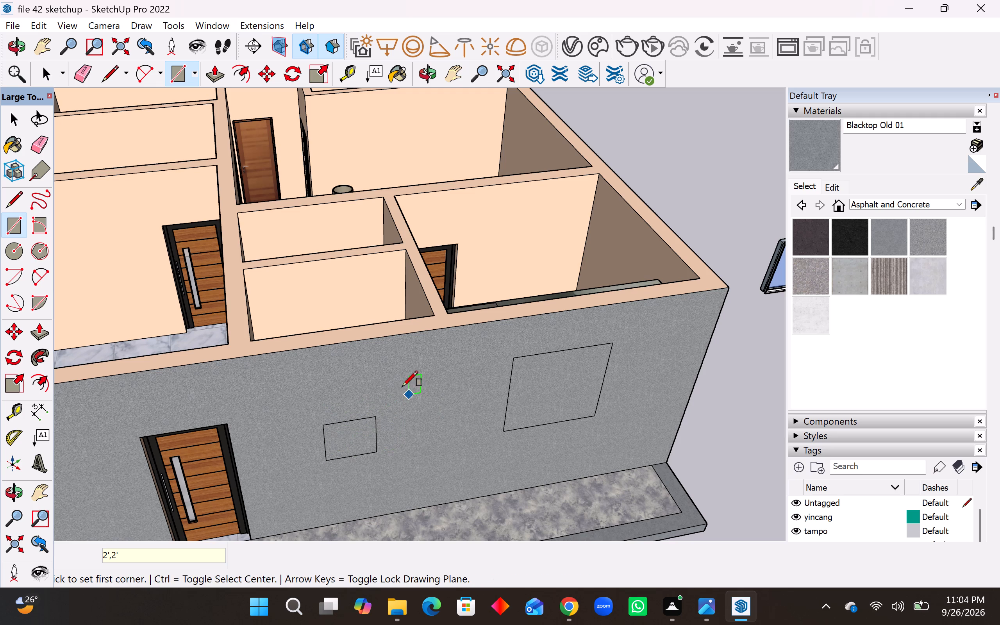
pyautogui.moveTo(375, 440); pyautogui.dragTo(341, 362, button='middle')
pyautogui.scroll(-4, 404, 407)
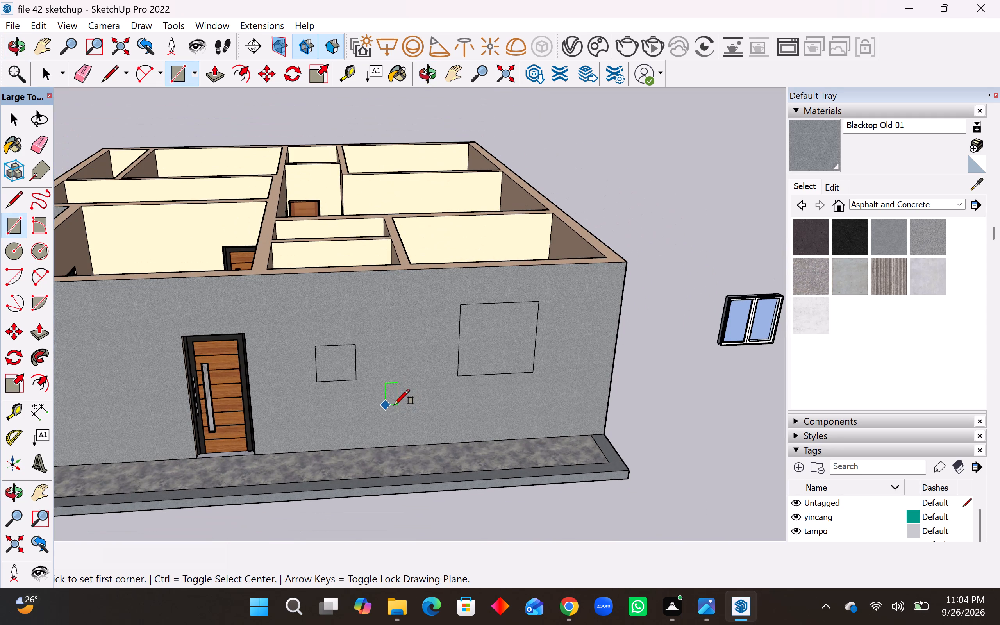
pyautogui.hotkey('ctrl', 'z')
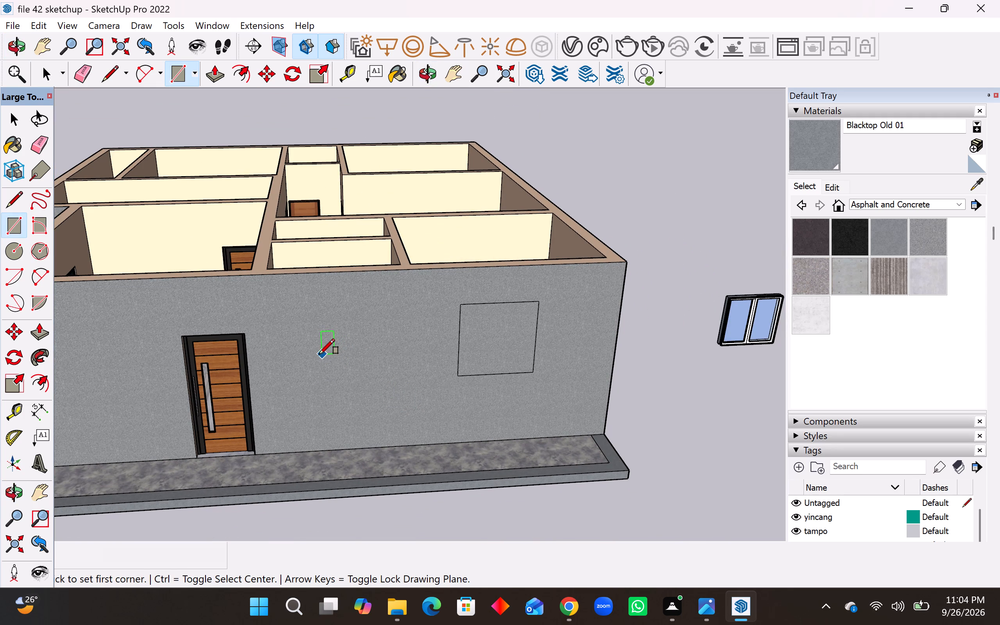
# Draw a 2' by 2' window outline higher on the wall between the exterior door and the kitchen window outline.
pyautogui.click(318, 354)
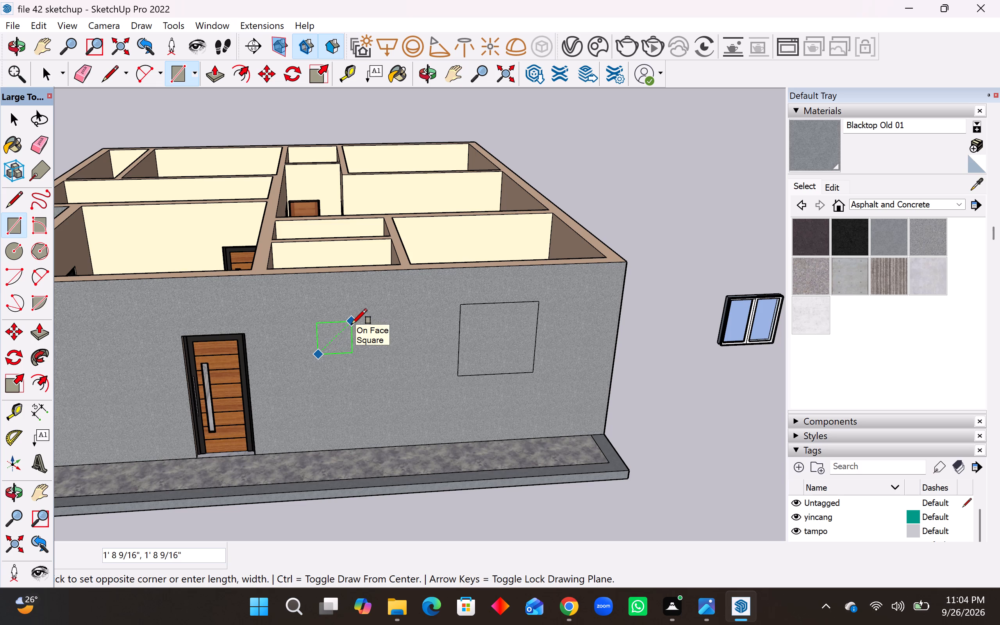
pyautogui.write("2',2'")
pyautogui.press('Return')
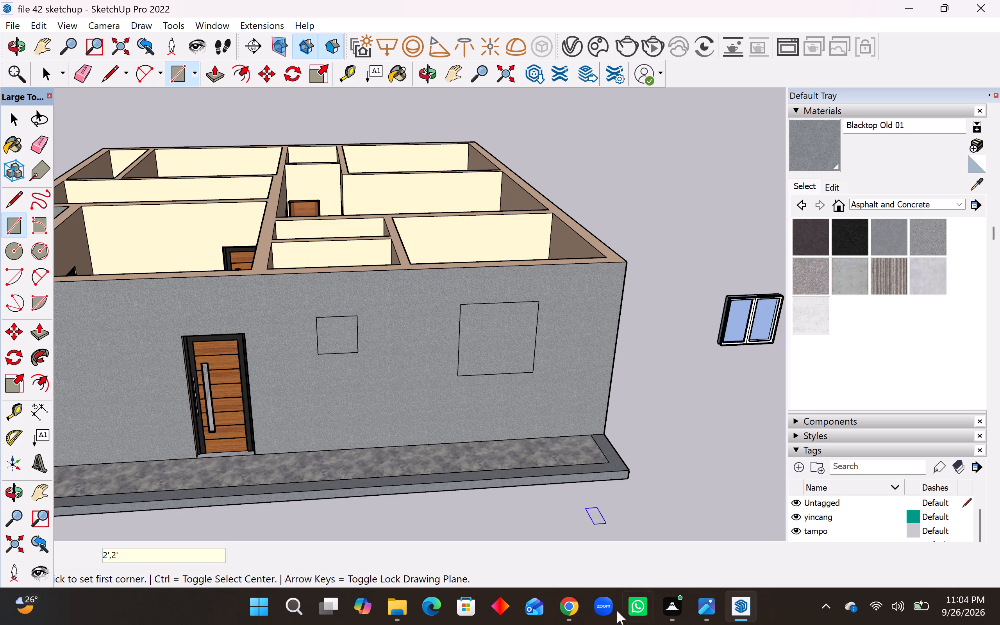
# Draw a 4' by 4' window outline on the same exterior wall, on the bedroom side of the door.
pyautogui.scroll(-10, 515, 436)
pyautogui.moveTo(248, 382); pyautogui.dragTo(261, 447, button='middle')
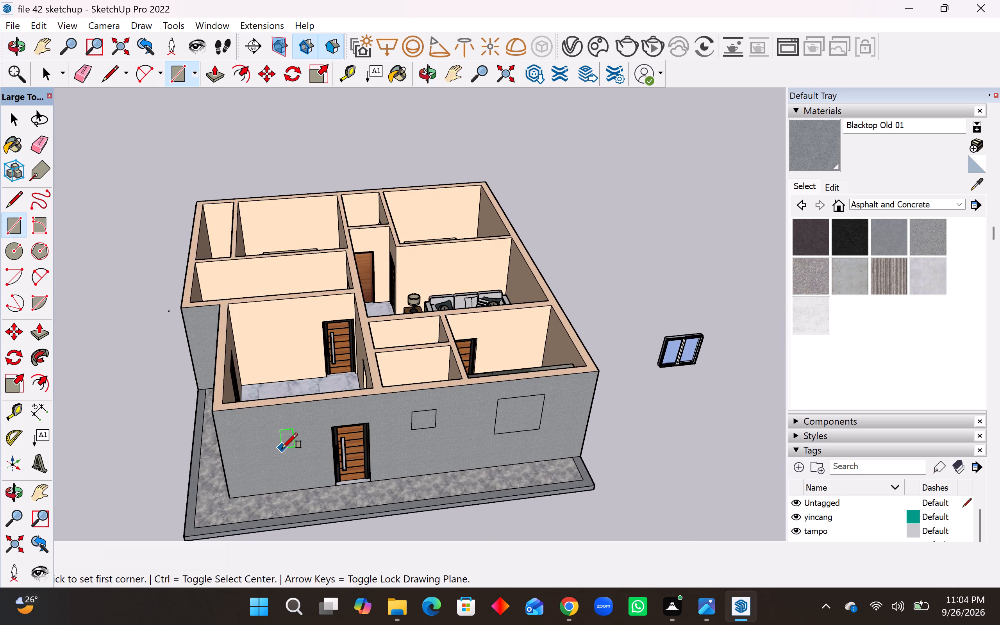
pyautogui.click(252, 468)
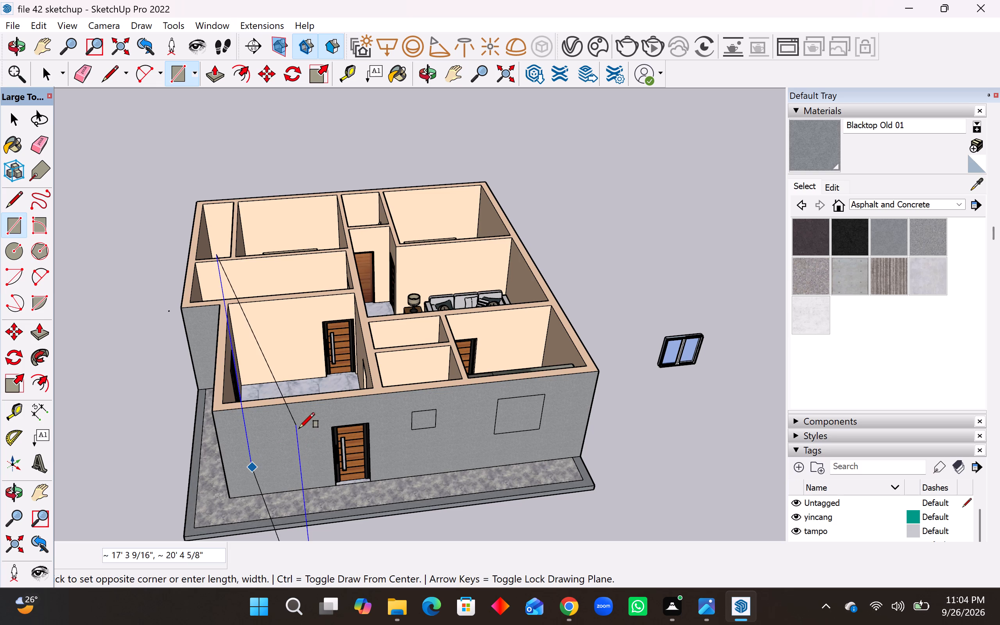
pyautogui.scroll(8, 295, 445)
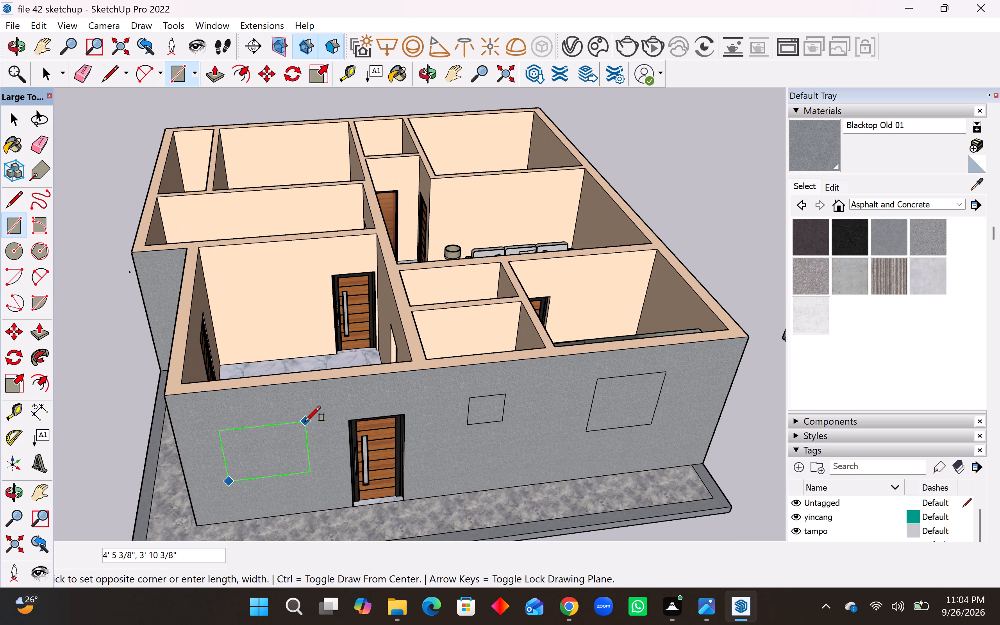
pyautogui.write("4',4'")
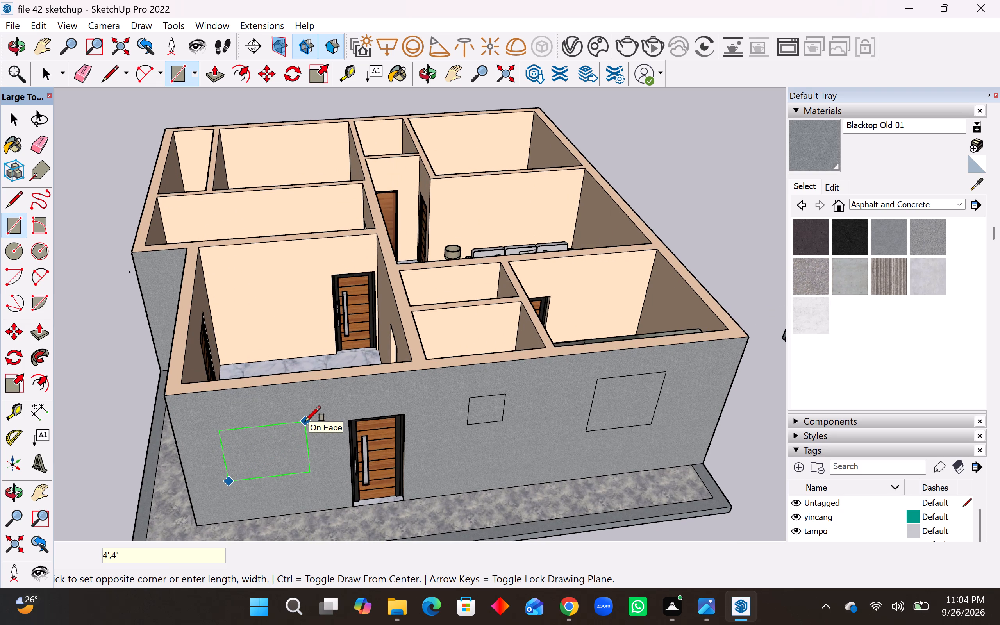
pyautogui.press('Return')
# Draw a 4' by 4' window outline on the recessed exterior wall, between its door and the outer house corner.
pyautogui.moveTo(265, 521); pyautogui.dragTo(585, 498, button='middle')
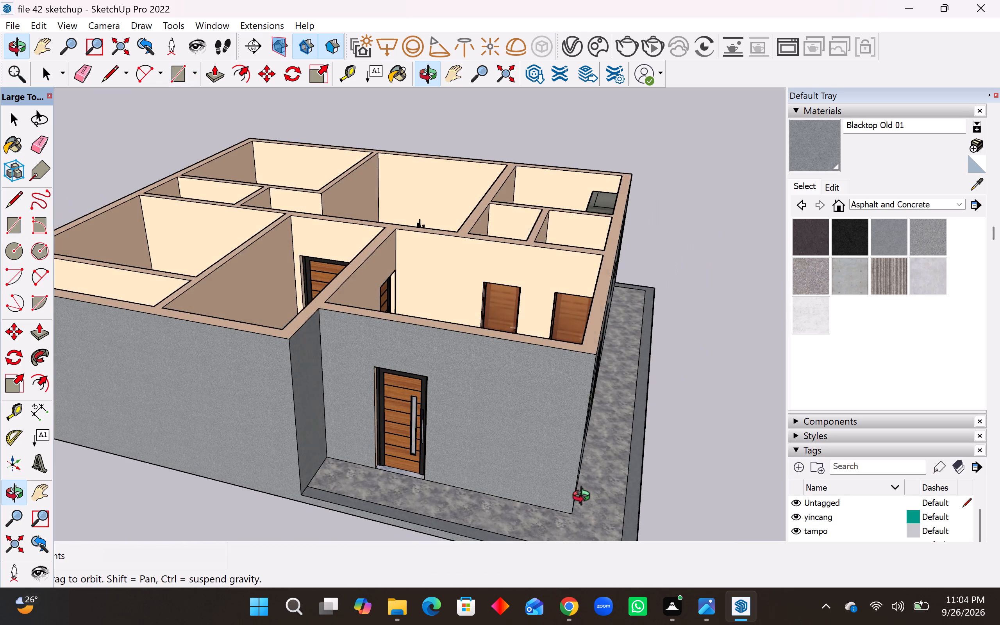
pyautogui.moveTo(585, 498); pyautogui.dragTo(586, 500, button='middle')
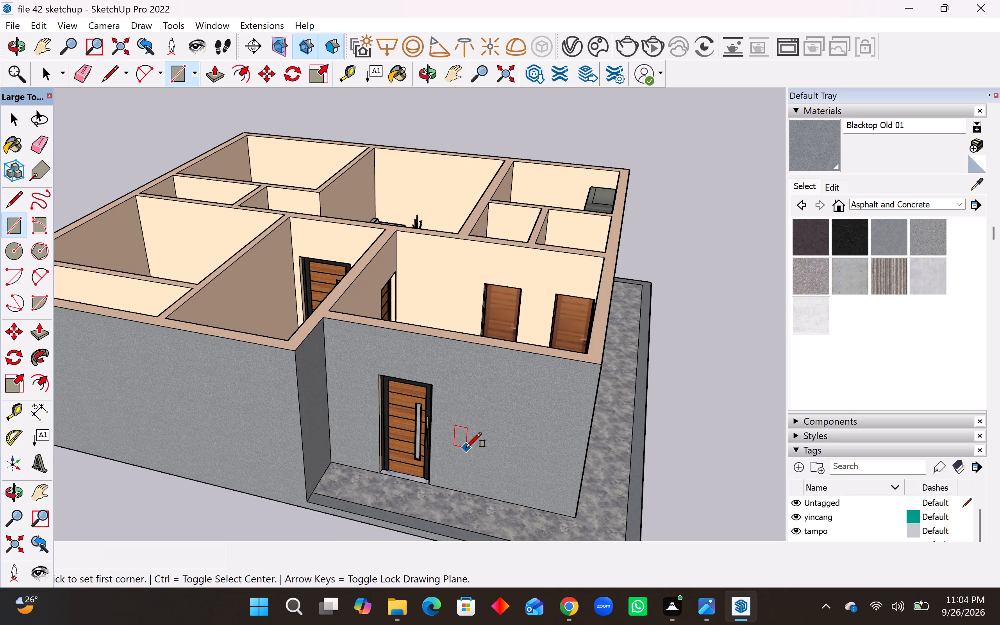
pyautogui.click(466, 448)
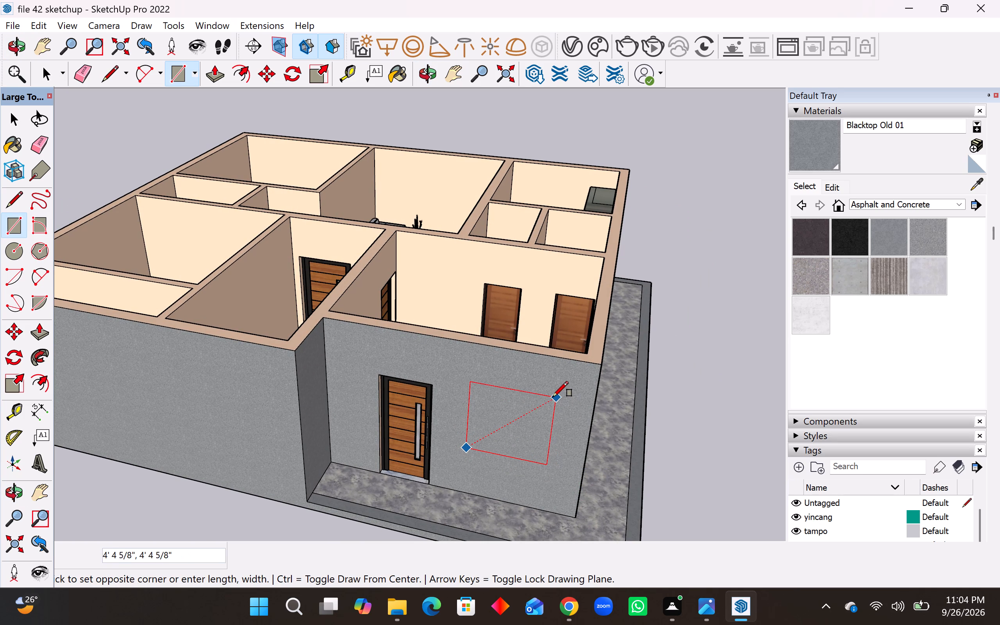
pyautogui.write("4',4'")
pyautogui.press('Return')
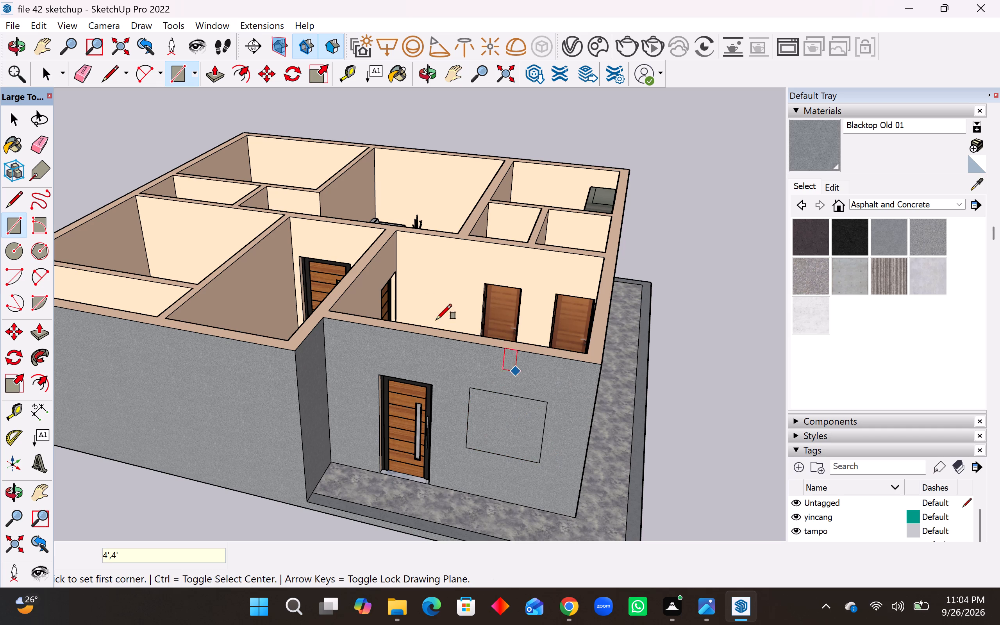
# Draw a 4' by 4' window outline on the projecting exterior wall, outside the tiled hallway beside the recessed entrance.
pyautogui.moveTo(375, 412); pyautogui.dragTo(484, 483, button='middle')
pyautogui.scroll(-3, 370, 439)
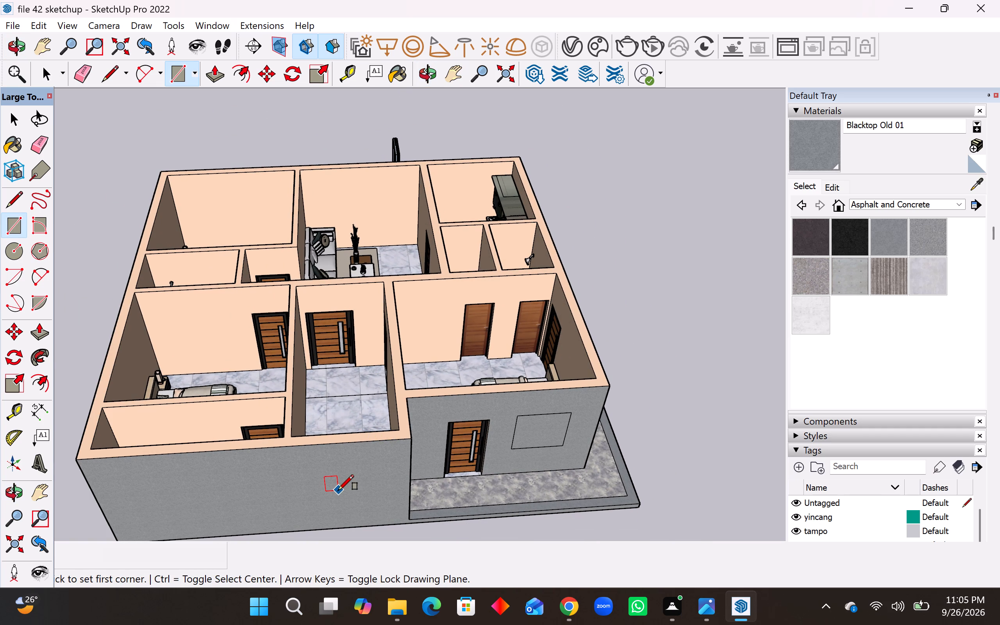
pyautogui.scroll(3, 303, 506)
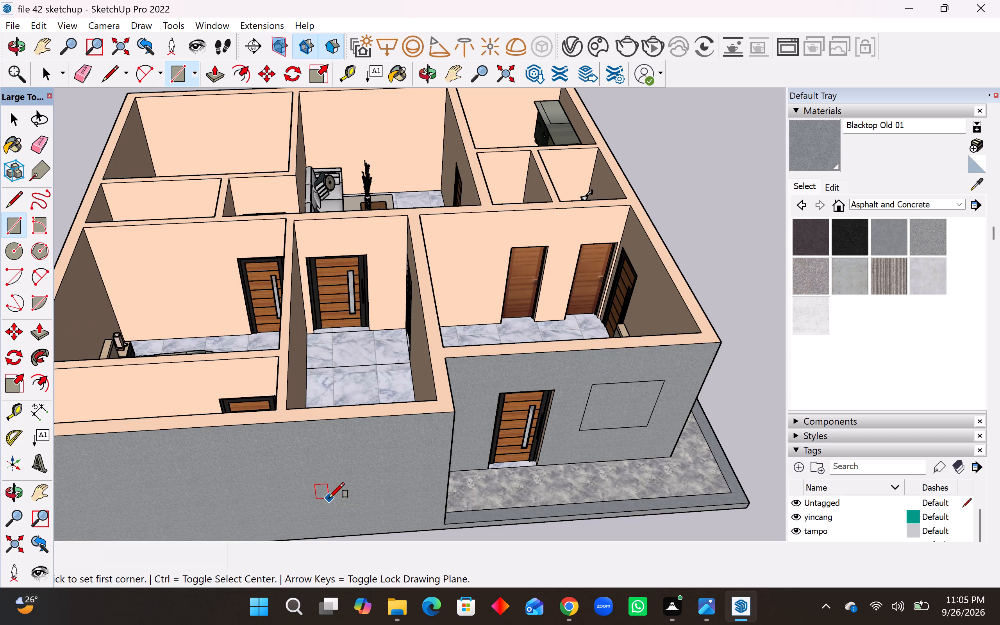
pyautogui.click(329, 498)
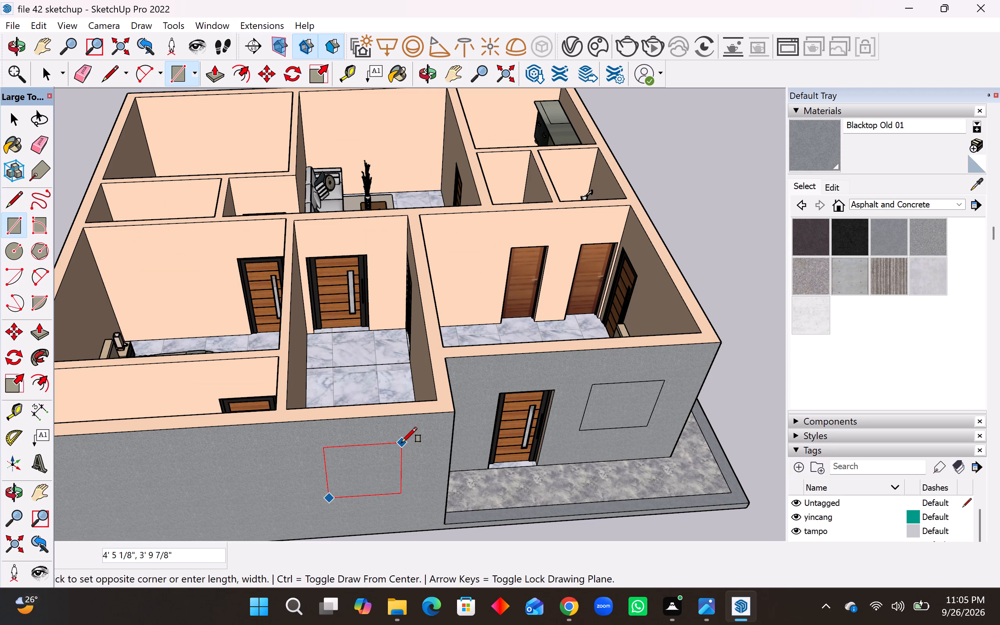
pyautogui.write("4',4'")
pyautogui.press('Return')
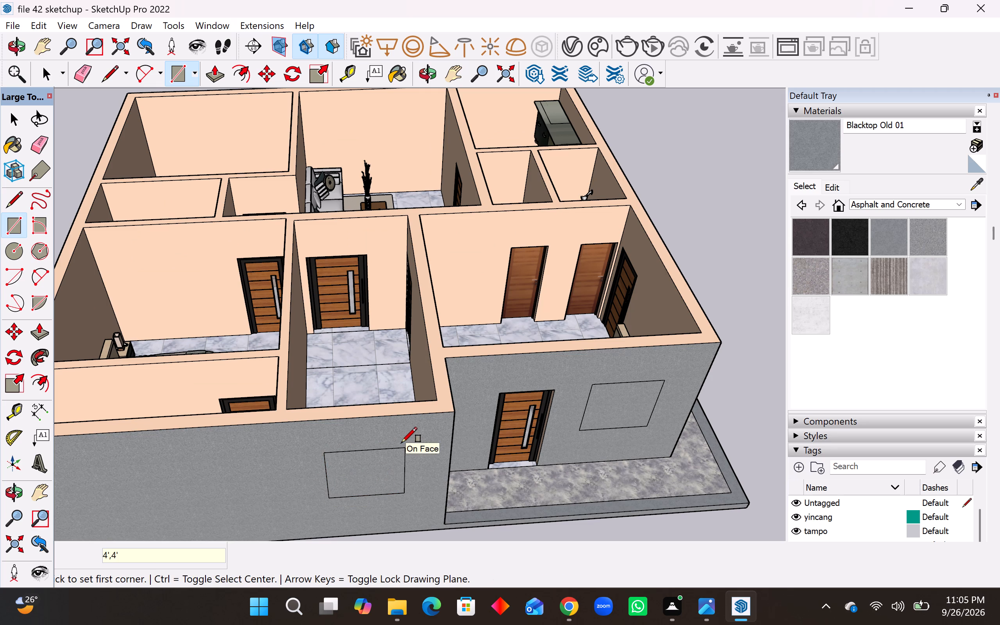
# Draw a 4' by 4' window outline on the partition between the bedroom and the narrow tiled room, beside that room's door.
pyautogui.scroll(-6, 557, 504)
pyautogui.scroll(-5, 498, 491)
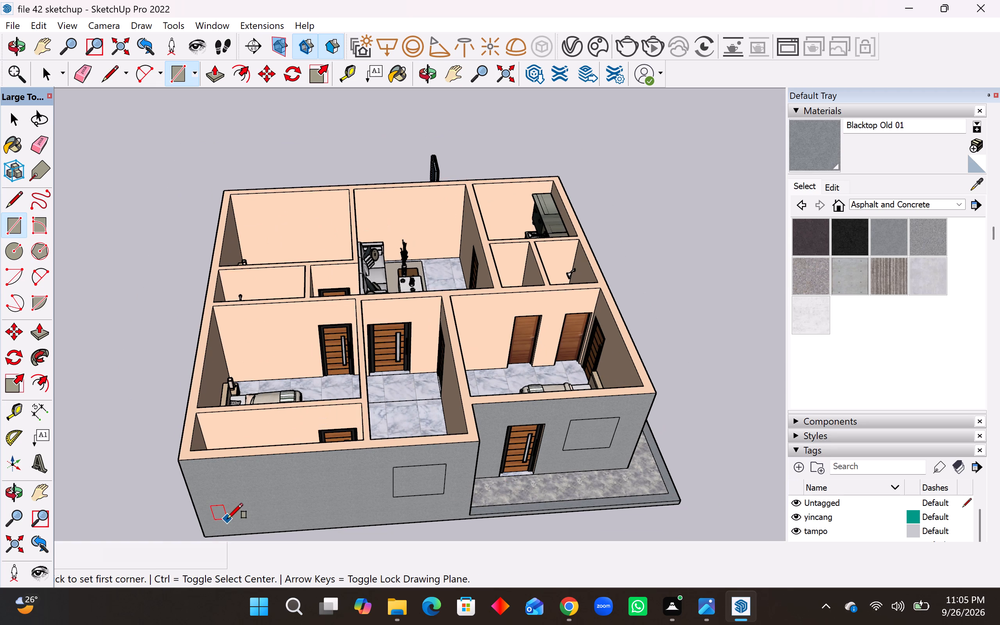
pyautogui.moveTo(227, 519); pyautogui.dragTo(317, 486, button='middle')
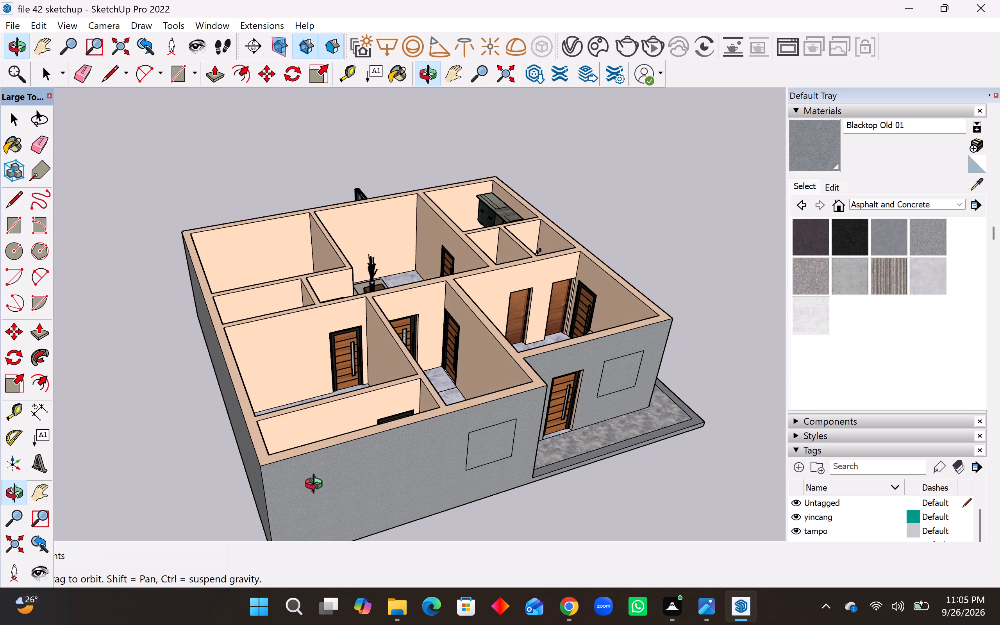
pyautogui.moveTo(317, 486); pyautogui.dragTo(256, 549, button='middle')
pyautogui.scroll(3, 264, 459)
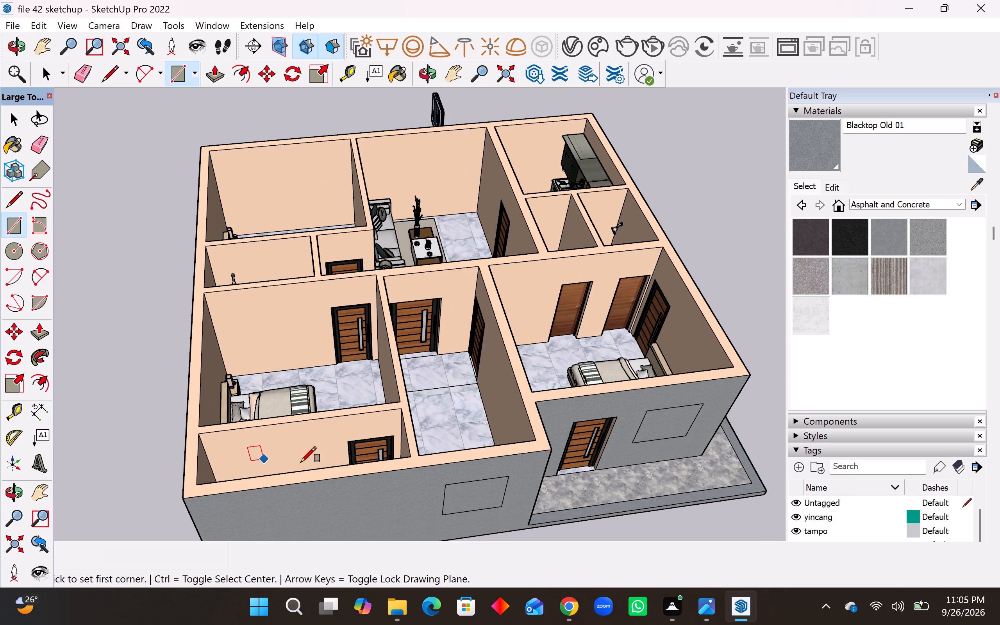
pyautogui.scroll(2, 301, 462)
pyautogui.moveTo(366, 468); pyautogui.dragTo(341, 547, button='middle')
pyautogui.scroll(11, 267, 498)
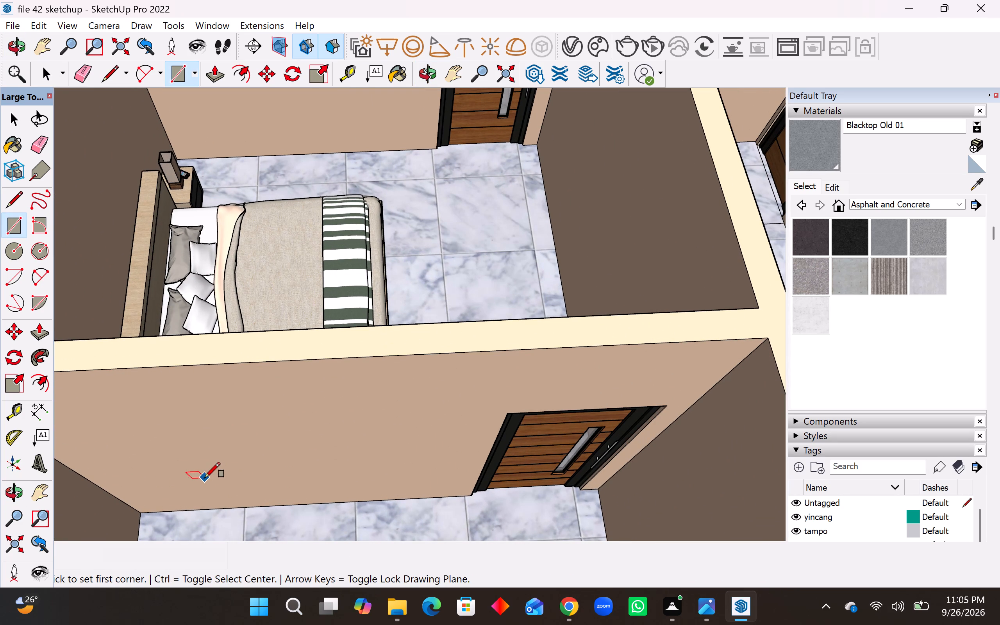
pyautogui.moveTo(205, 478); pyautogui.dragTo(220, 477)
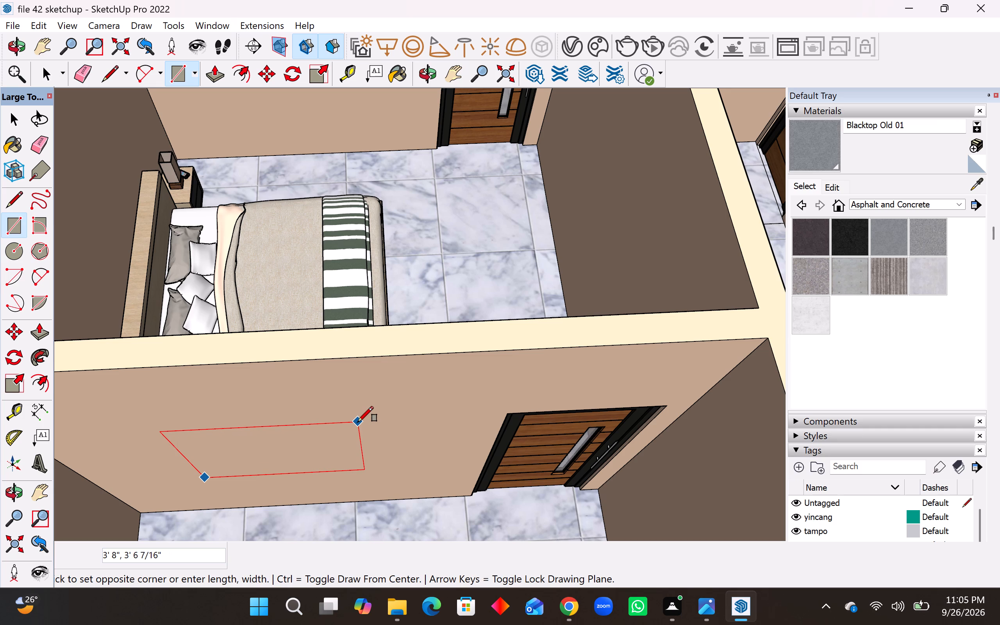
pyautogui.write("4',4'")
pyautogui.press('Return')
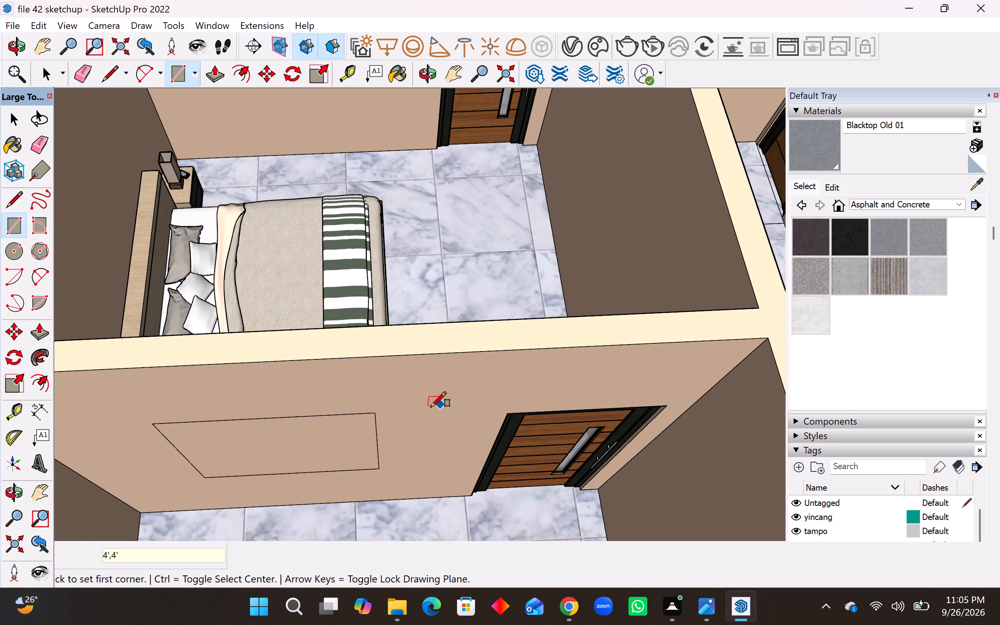
# Draw a 4' by 4' window outline on the blank exterior side wall, outside the bedroom that adjoins the narrow tiled room.
pyautogui.scroll(-13, 421, 436)
pyautogui.moveTo(420, 436); pyautogui.dragTo(344, 444, button='middle')
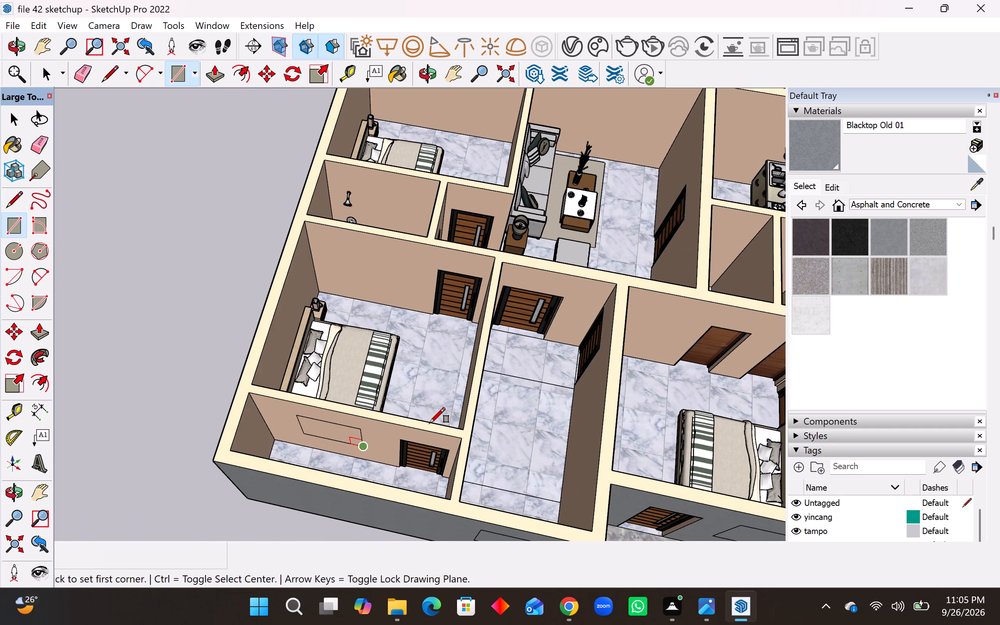
pyautogui.scroll(-8, 430, 423)
pyautogui.scroll(14, 413, 463)
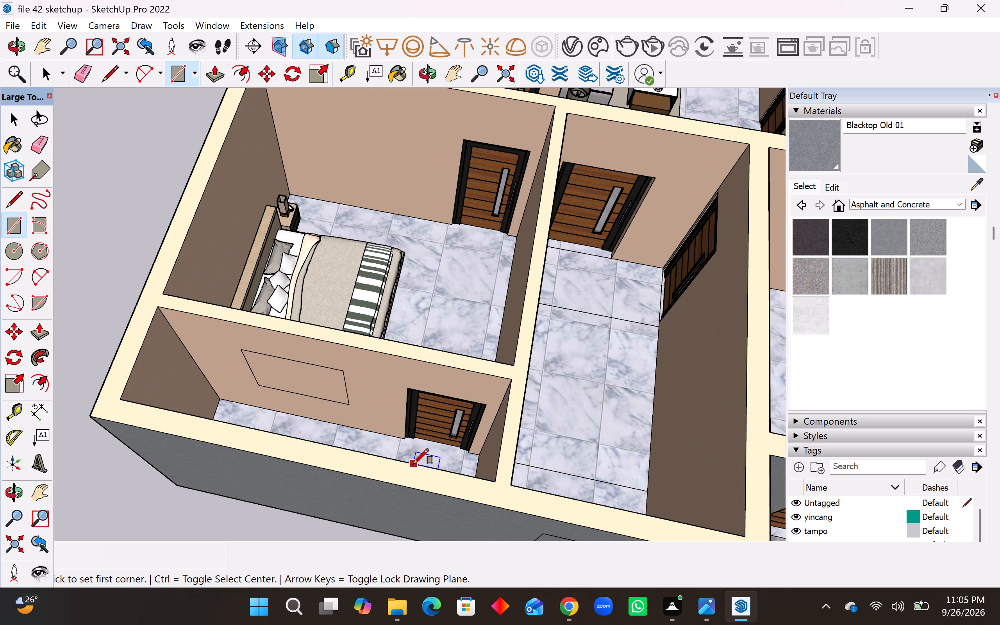
pyautogui.scroll(-12, 413, 464)
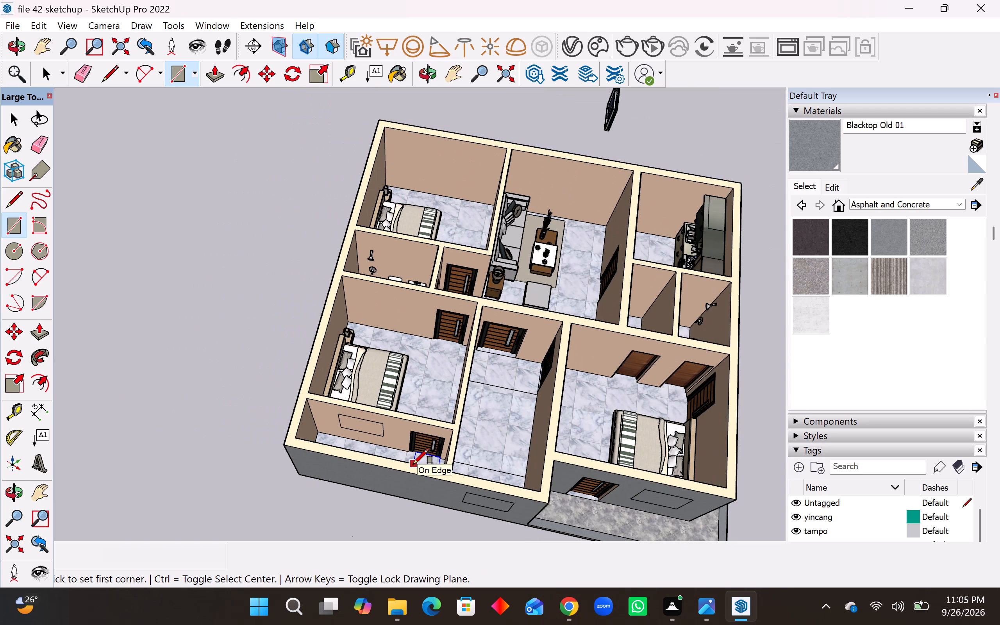
pyautogui.moveTo(376, 456); pyautogui.dragTo(701, 444, button='middle')
pyautogui.scroll(9, 379, 413)
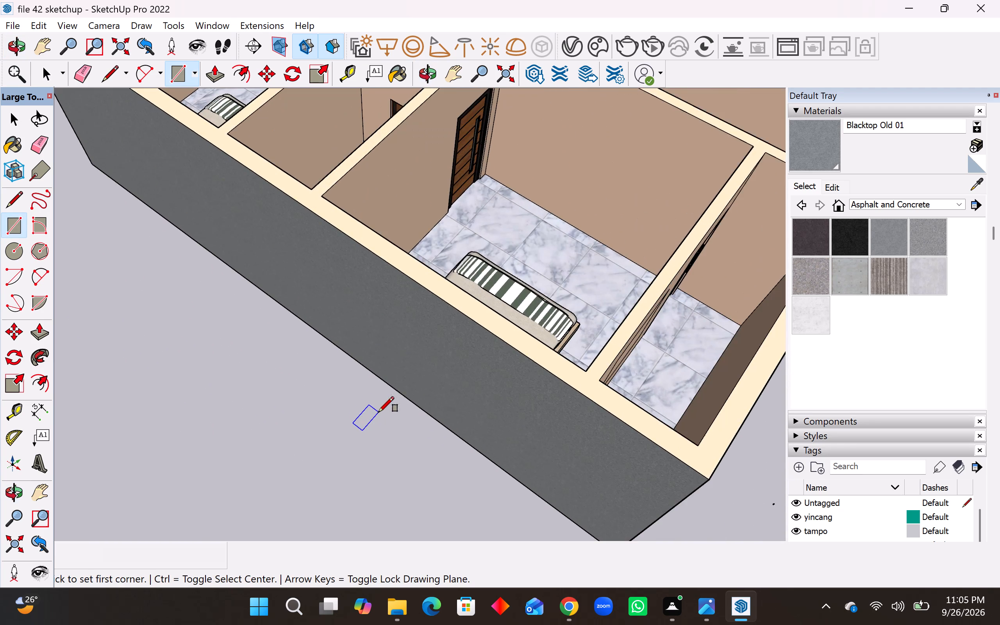
pyautogui.moveTo(385, 401); pyautogui.dragTo(599, 437, button='middle')
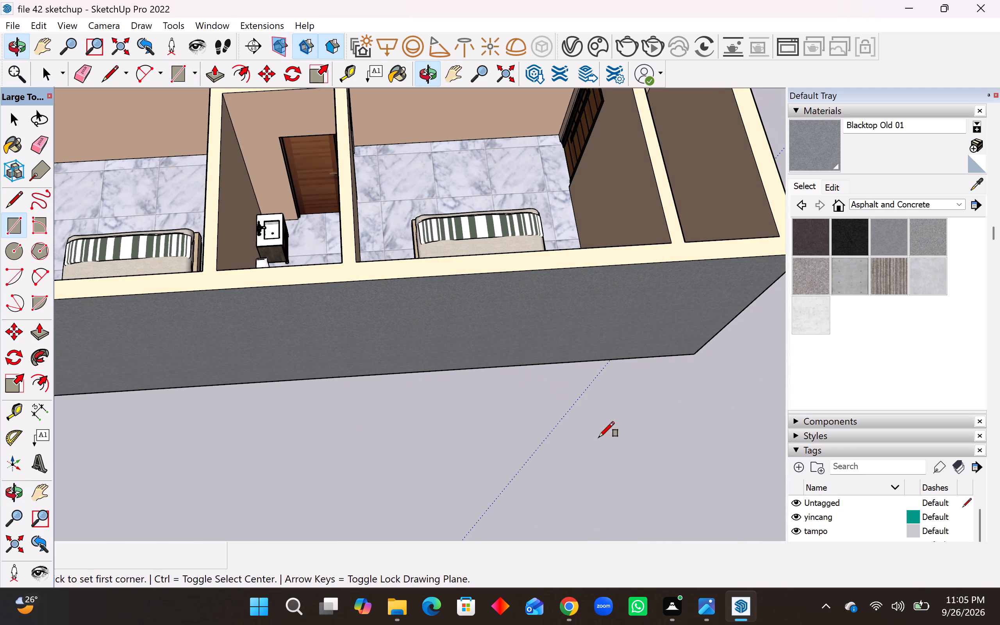
pyautogui.moveTo(453, 359); pyautogui.dragTo(455, 259, button='middle')
pyautogui.scroll(1, 453, 359)
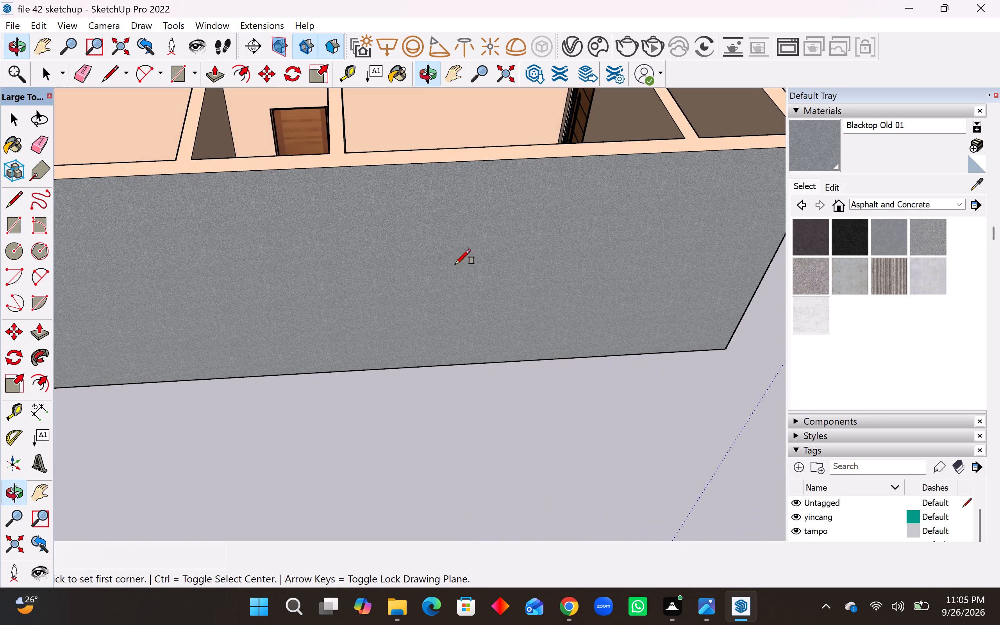
pyautogui.scroll(-8, 457, 474)
pyautogui.moveTo(460, 429); pyautogui.dragTo(457, 361, button='middle')
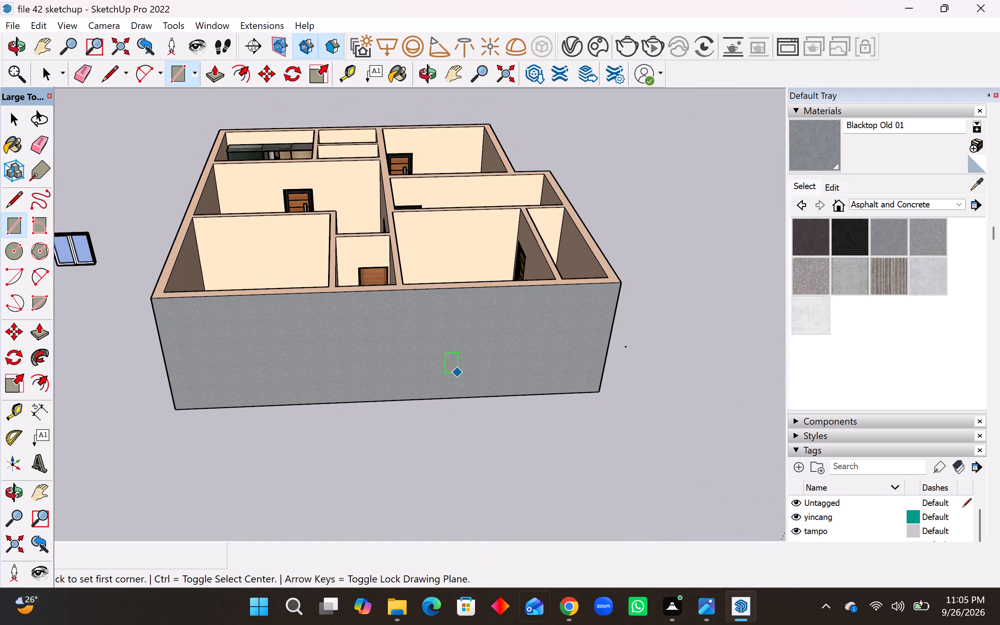
pyautogui.click(449, 357)
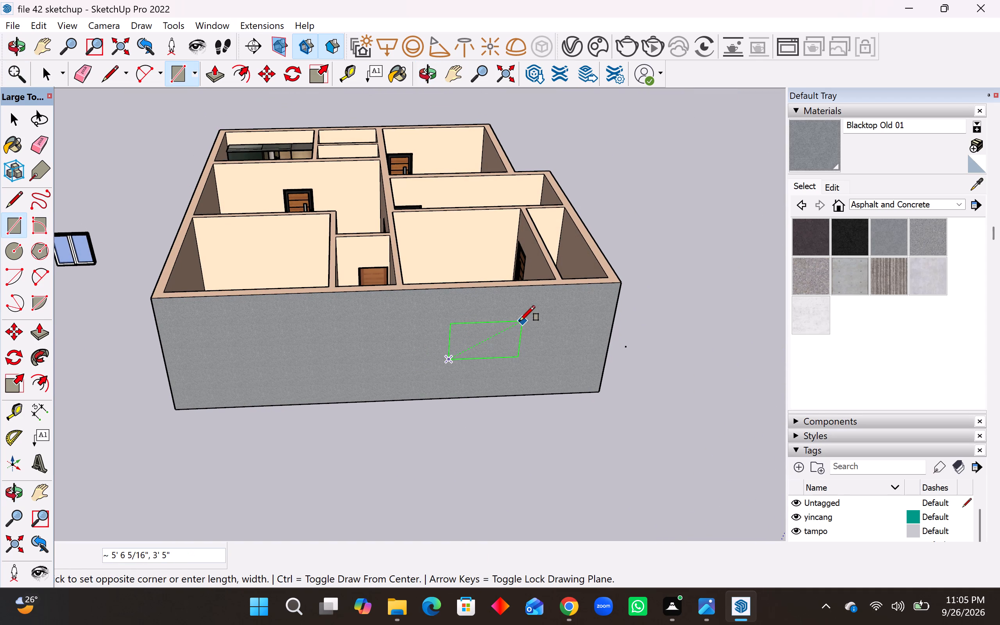
pyautogui.write("4',4'")
pyautogui.press('Return')
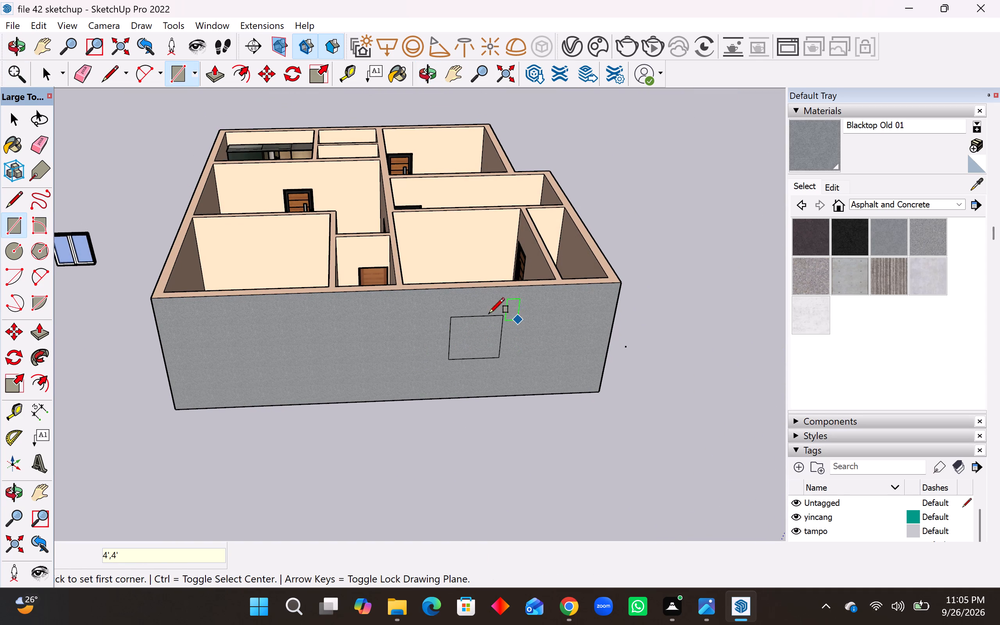
# Draw a 2' by 2' window outline on the same exterior wall, outside the small bathroom between the two bedrooms.
pyautogui.scroll(3, 361, 351)
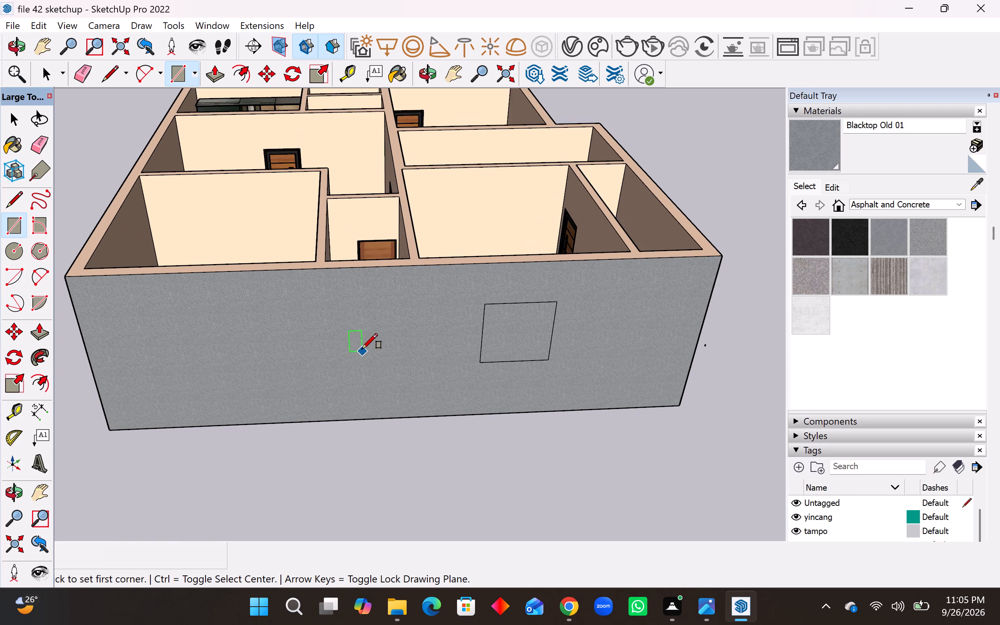
pyautogui.scroll(4, 362, 349)
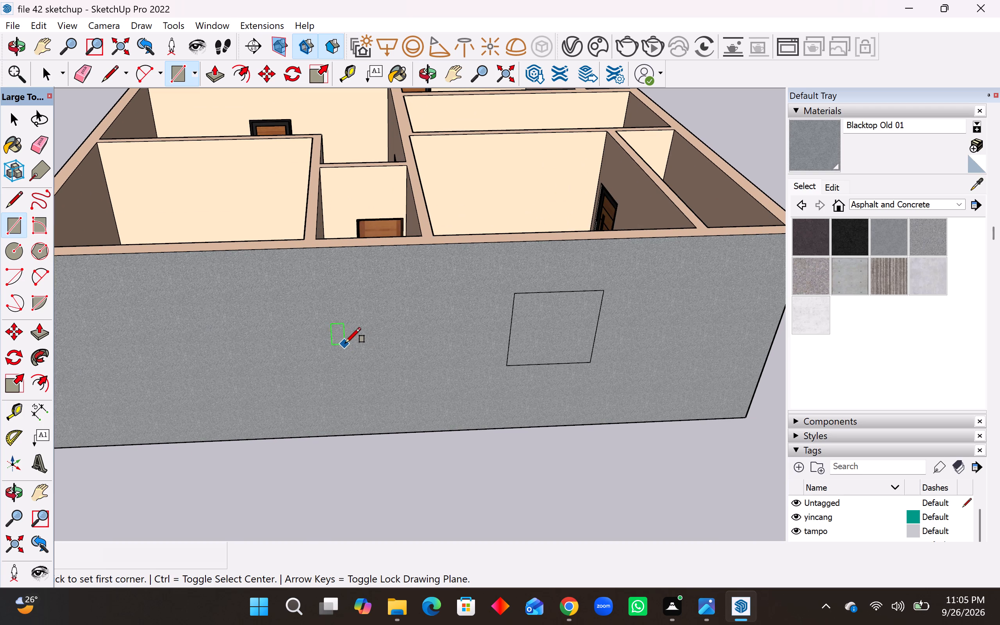
pyautogui.click(346, 341)
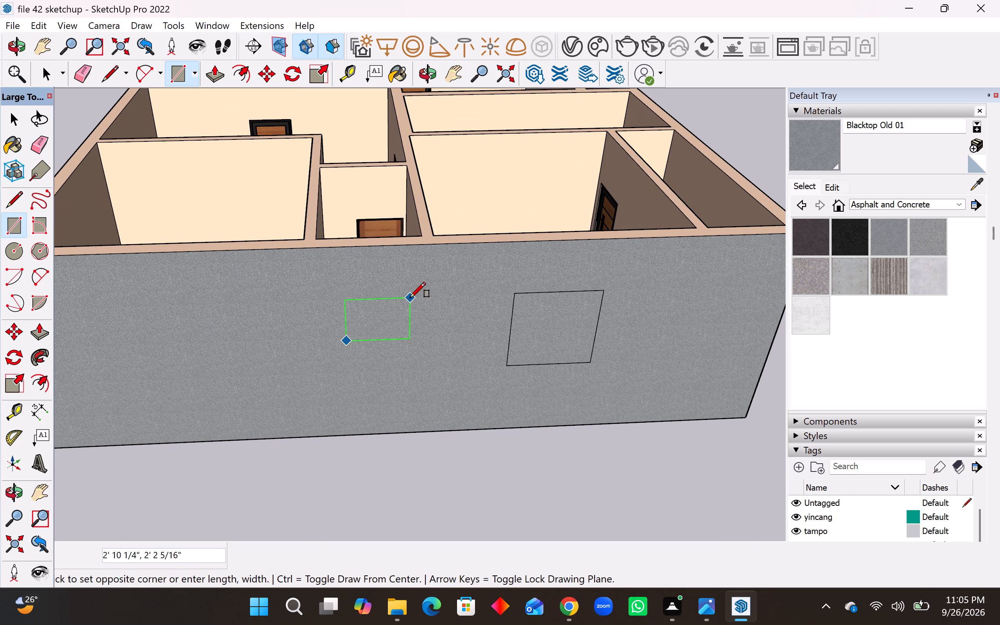
pyautogui.press('3')
pyautogui.press('BackSpace')
pyautogui.write("2','")
pyautogui.press('BackSpace')
pyautogui.write("2'")
pyautogui.press('Return')
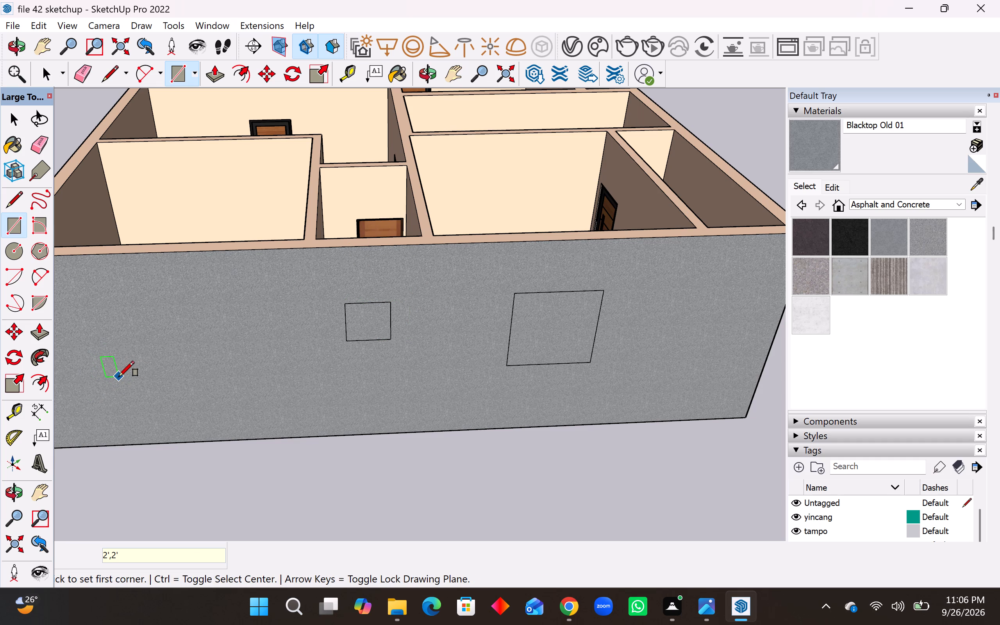
# Draw a 4' by 4' window outline on the same exterior wall, outside the corner bedroom beyond the bathroom.
pyautogui.click(119, 377)
pyautogui.write("4',4'")
pyautogui.press('Return')
# Draw a 4' by 4' window outline on the exterior wall along the kitchen and living room, outside the corner bedroom.
pyautogui.scroll(-5, 487, 417)
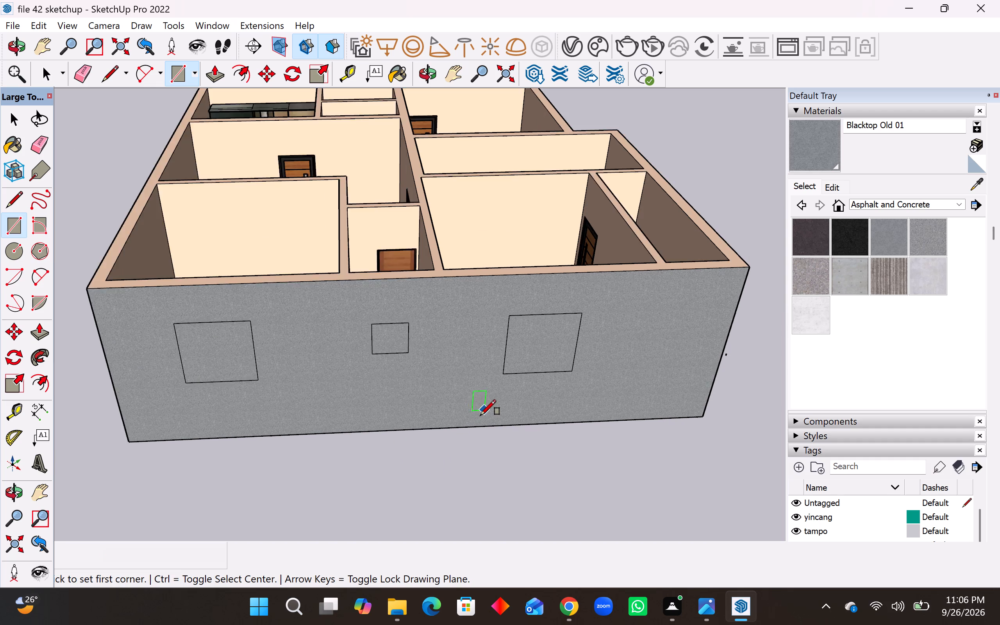
pyautogui.scroll(-5, 480, 415)
pyautogui.moveTo(325, 377); pyautogui.dragTo(768, 403, button='middle')
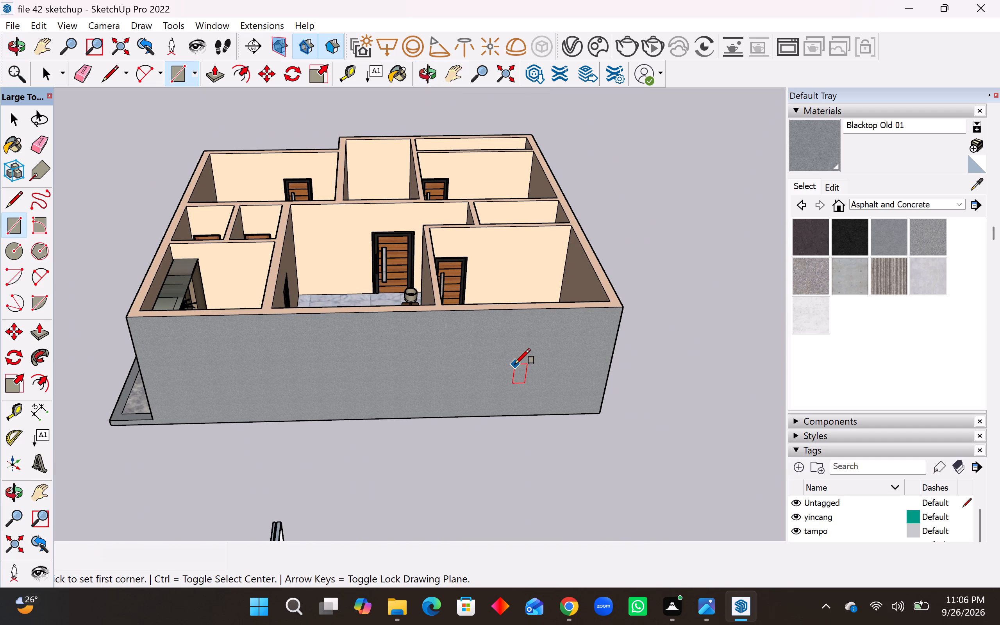
pyautogui.moveTo(482, 370); pyautogui.dragTo(472, 465, button='middle')
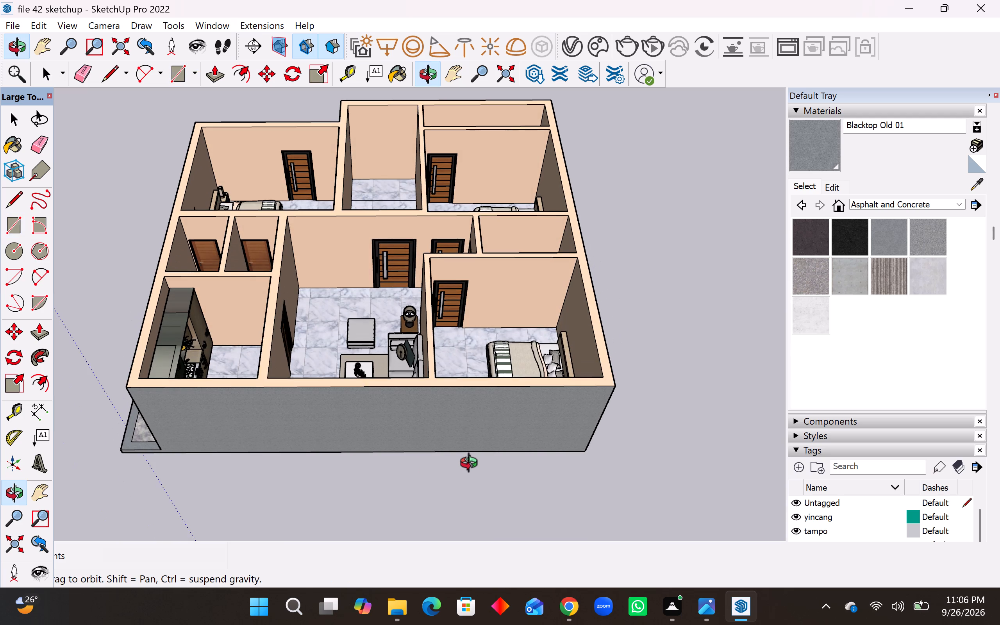
pyautogui.moveTo(472, 465); pyautogui.dragTo(472, 427, button='middle')
pyautogui.scroll(-8, 471, 427)
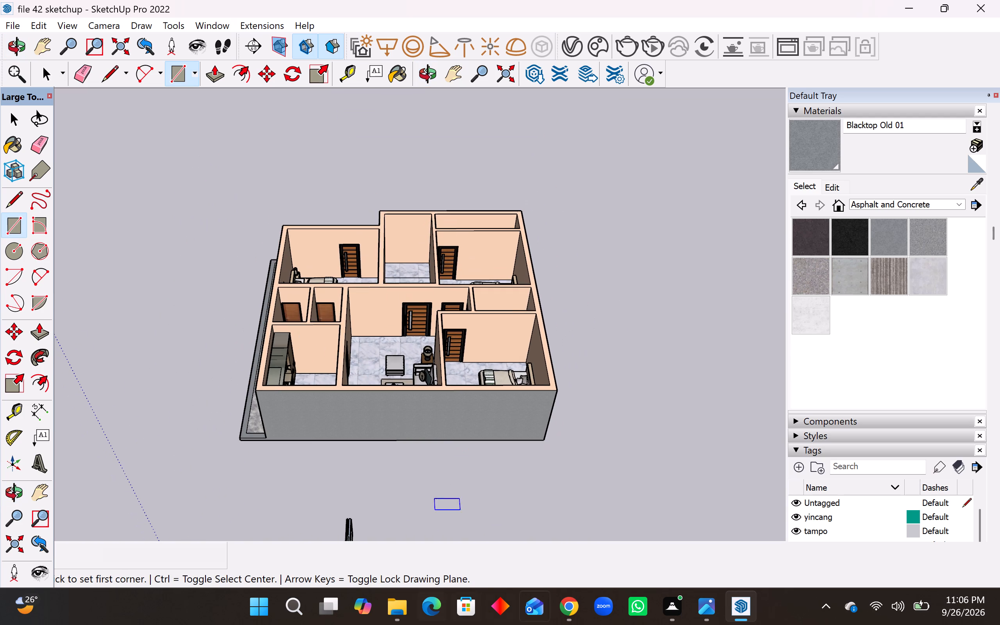
pyautogui.scroll(2, 532, 403)
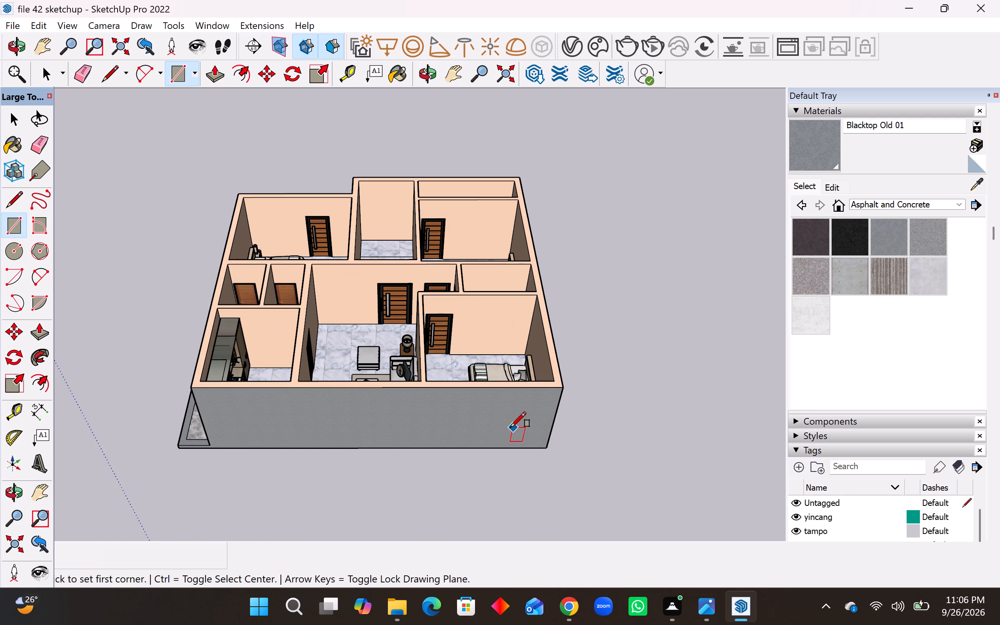
pyautogui.moveTo(485, 420); pyautogui.dragTo(496, 371, button='middle')
pyautogui.scroll(5, 470, 404)
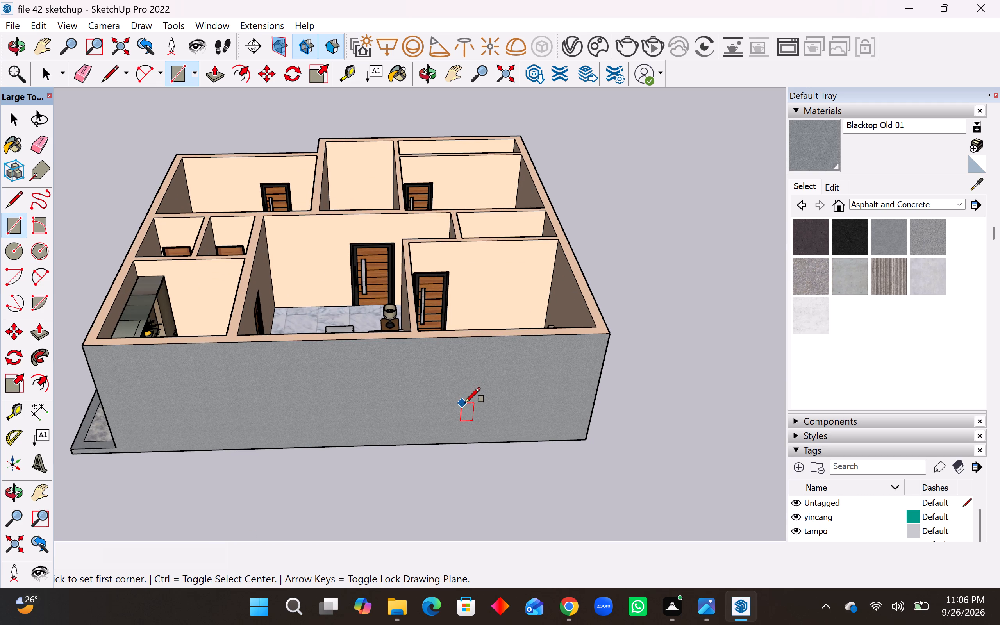
pyautogui.moveTo(470, 404); pyautogui.dragTo(475, 403)
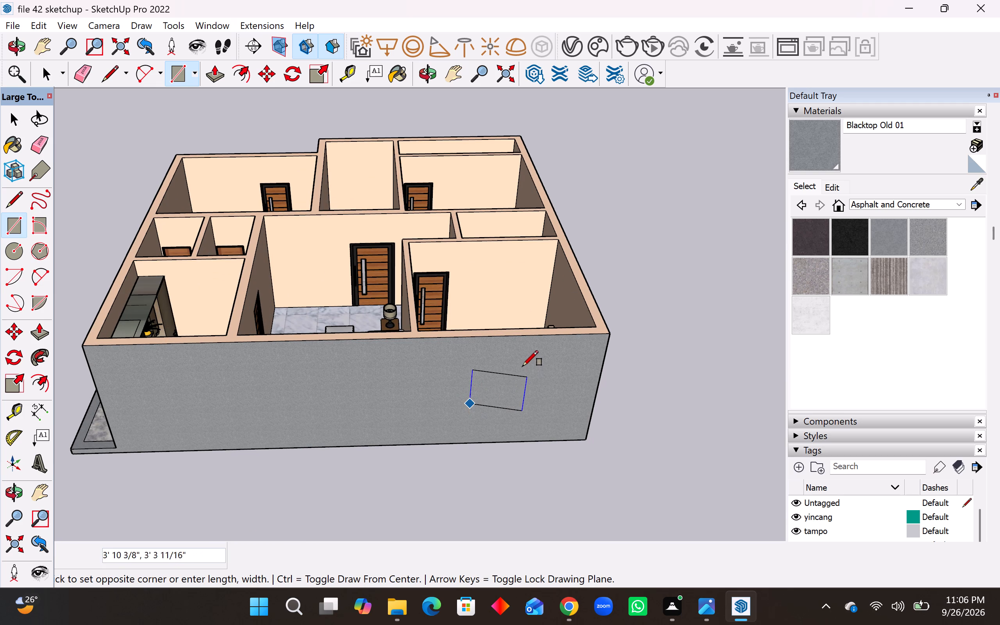
pyautogui.write("4',4'")
pyautogui.press('Return')
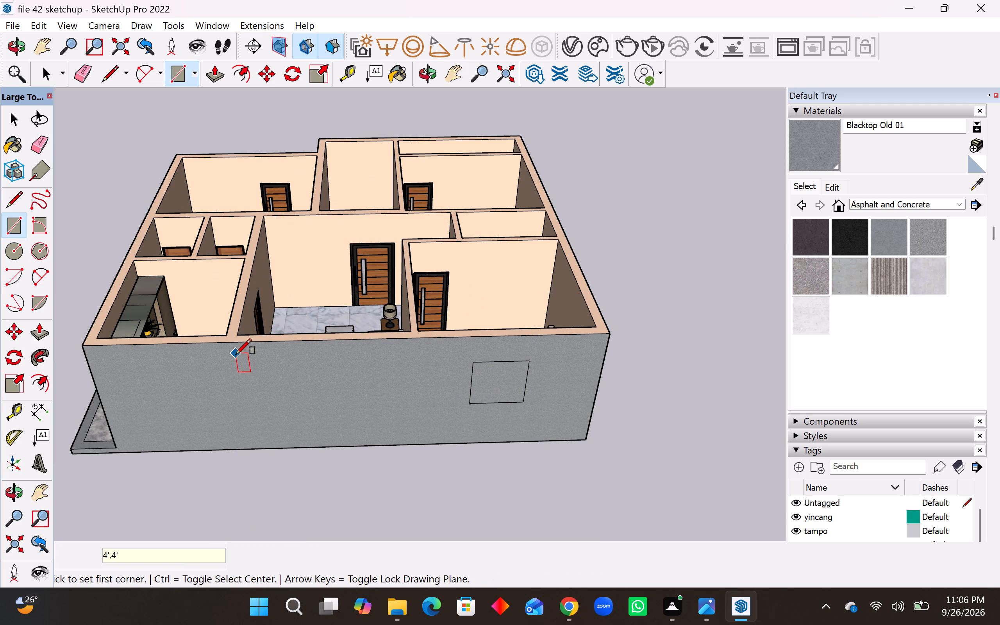
# Draw a 4' by 4' window outline on the same exterior wall, outside the living room.
pyautogui.scroll(4, 300, 411)
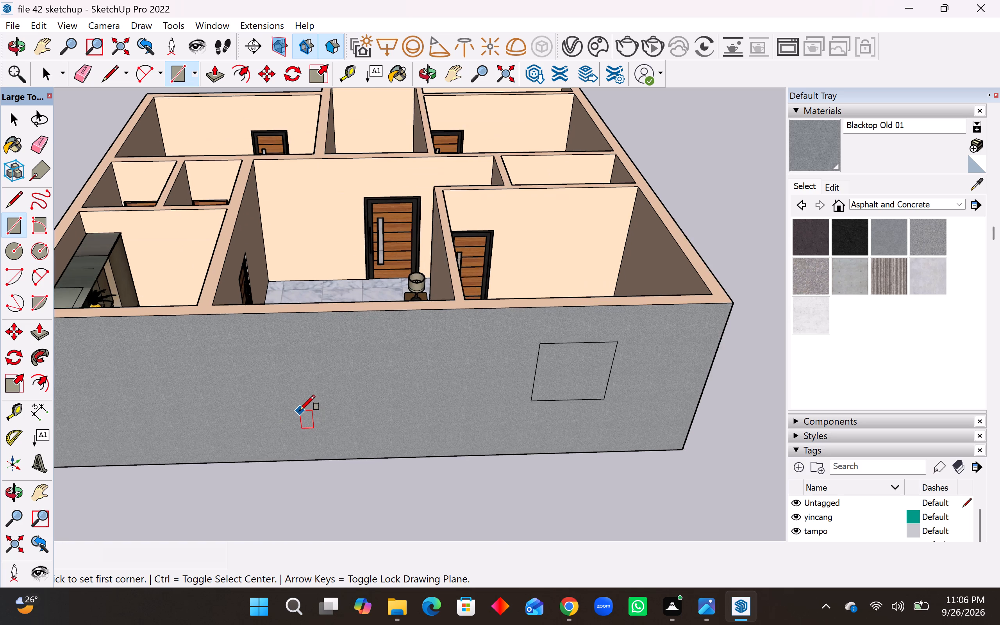
pyautogui.scroll(2, 300, 411)
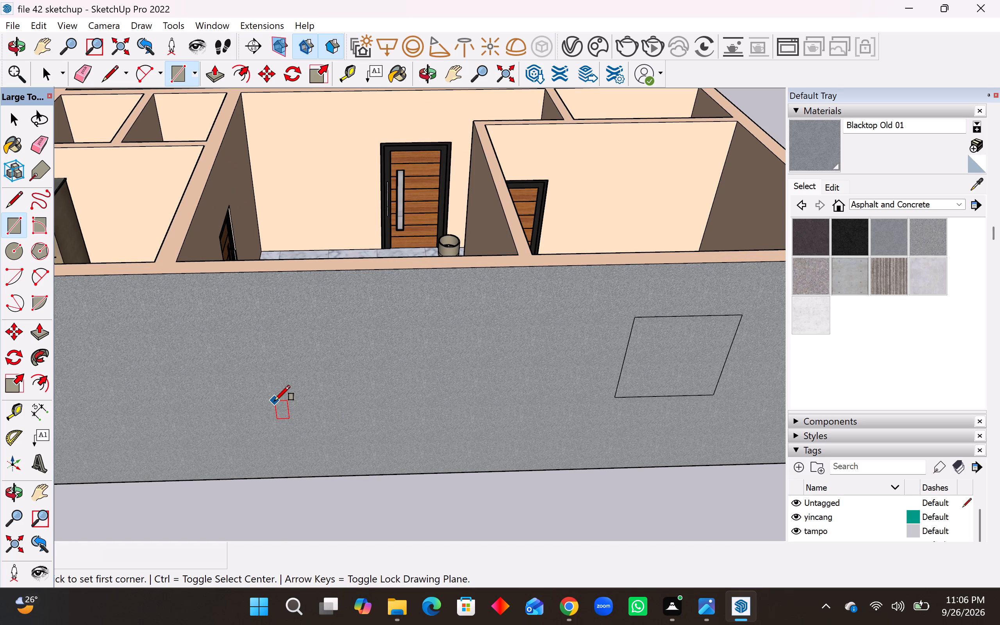
pyautogui.click(281, 405)
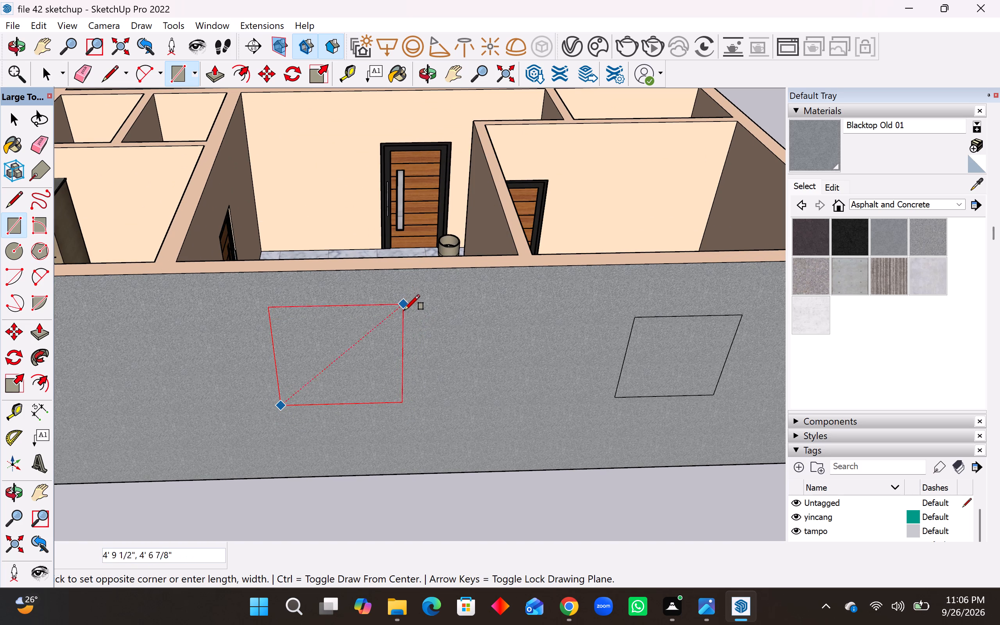
pyautogui.write("4',4'")
pyautogui.press('Return')
# Draw a 4' by 4' window outline on the same exterior wall, outside the kitchen.
pyautogui.scroll(-3, 512, 328)
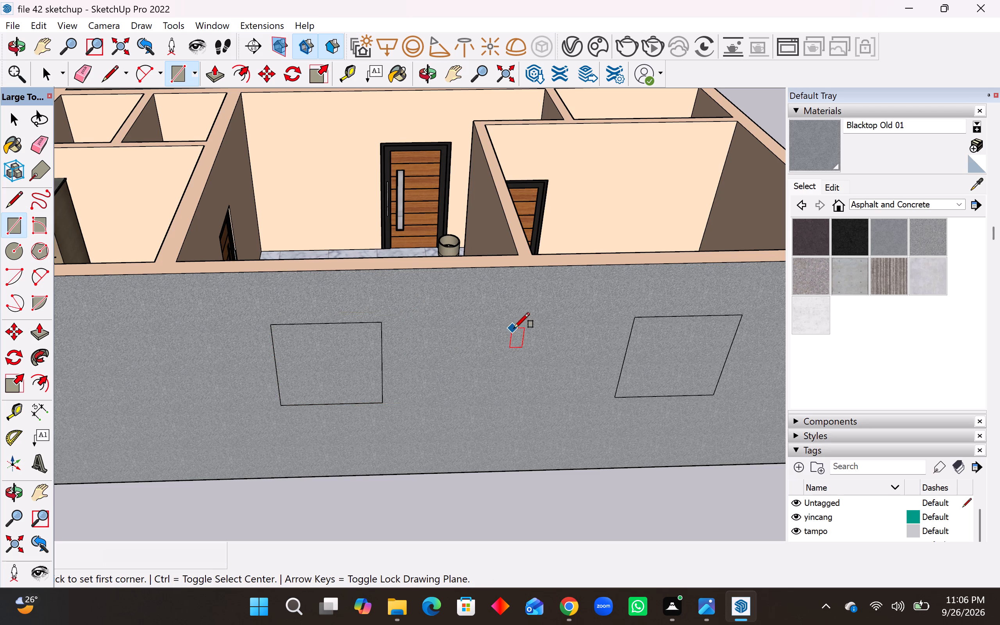
pyautogui.scroll(-7, 514, 328)
pyautogui.scroll(4, 259, 354)
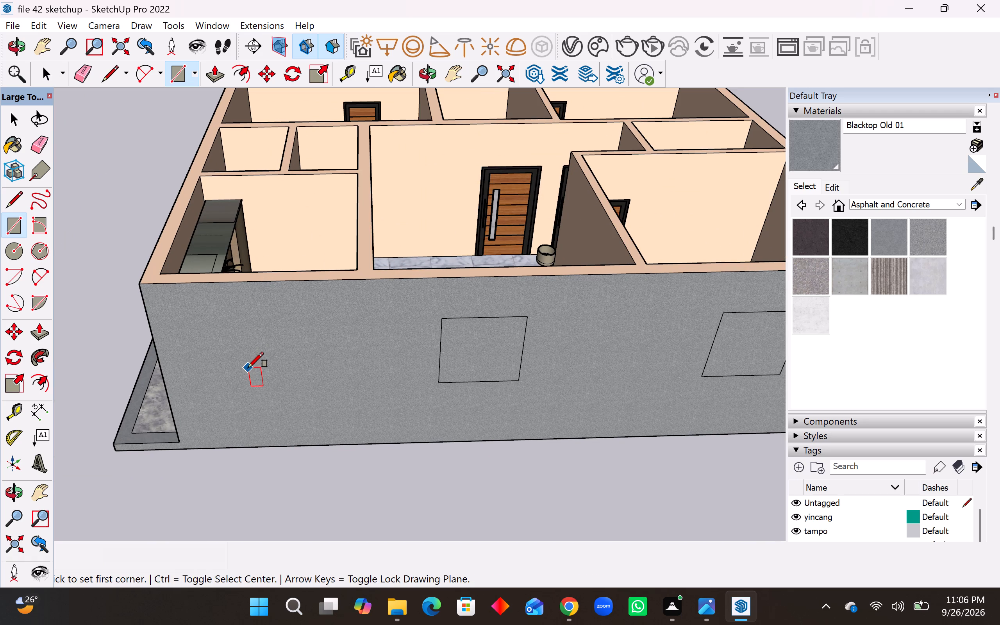
pyautogui.scroll(-4, 441, 380)
pyautogui.moveTo(262, 380); pyautogui.dragTo(279, 375, button='middle')
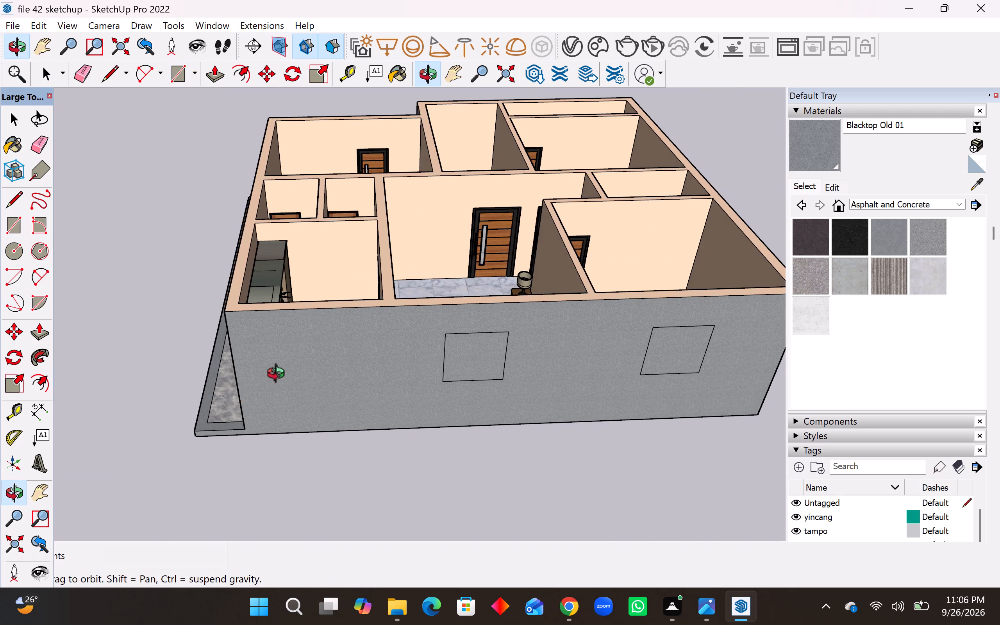
pyautogui.moveTo(279, 375); pyautogui.dragTo(283, 374, button='middle')
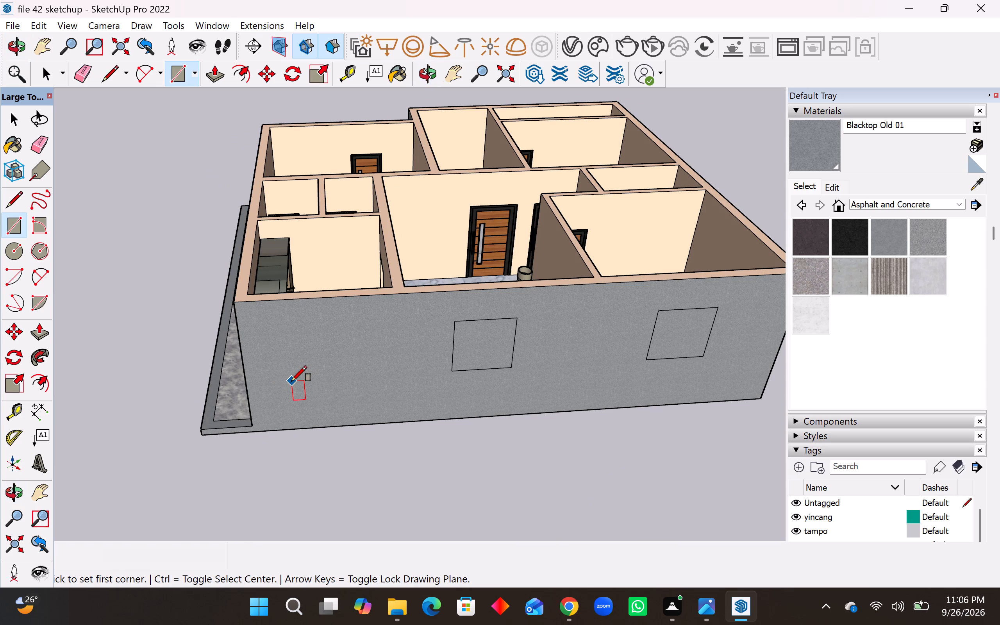
pyautogui.click(289, 381)
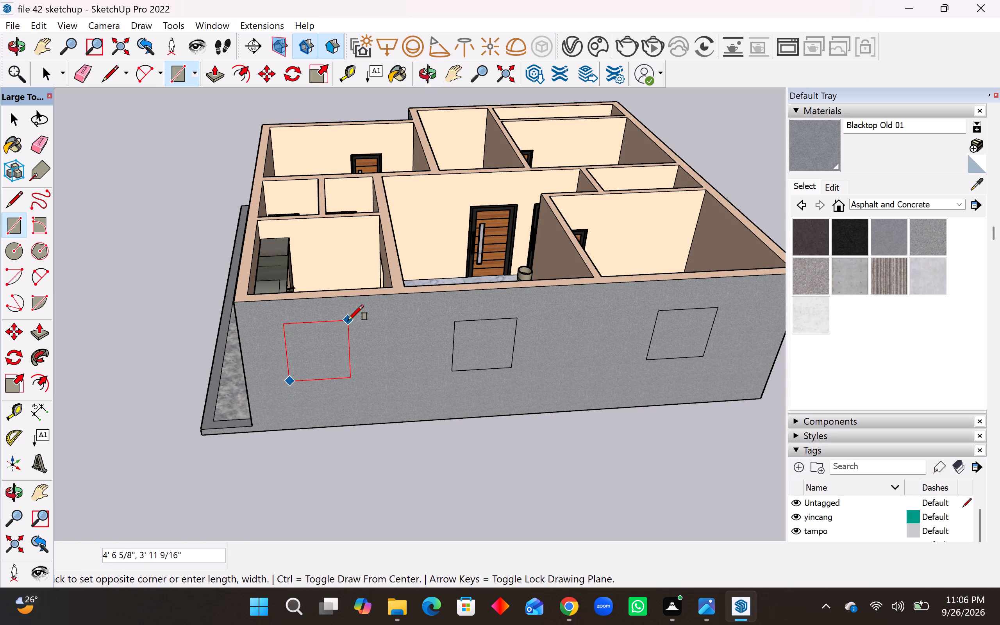
pyautogui.write("4',4'")
pyautogui.press('Return')
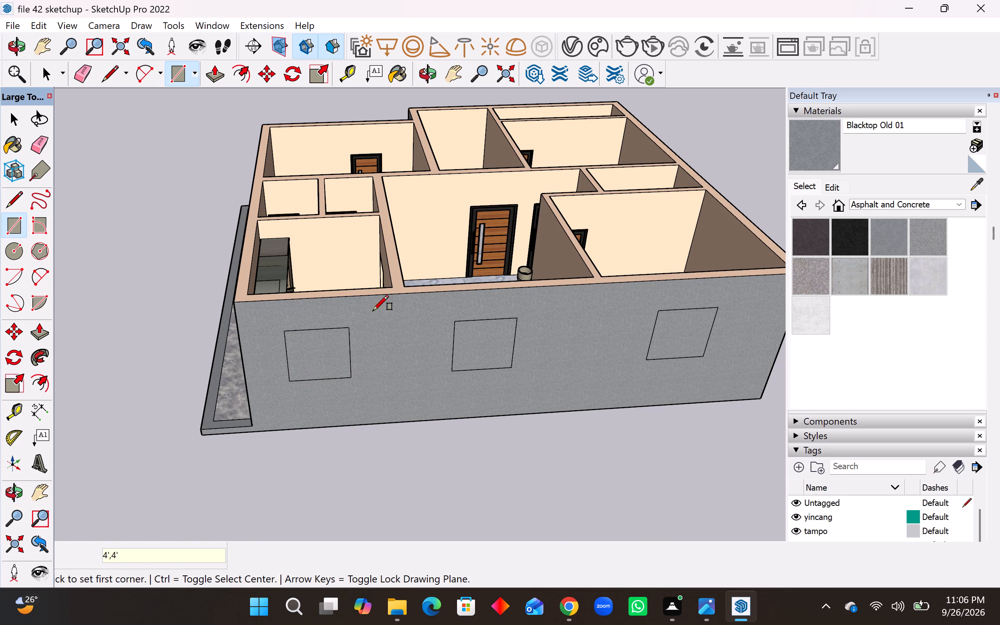
pyautogui.press('space')
# Save the model.
pyautogui.click(36, 149)
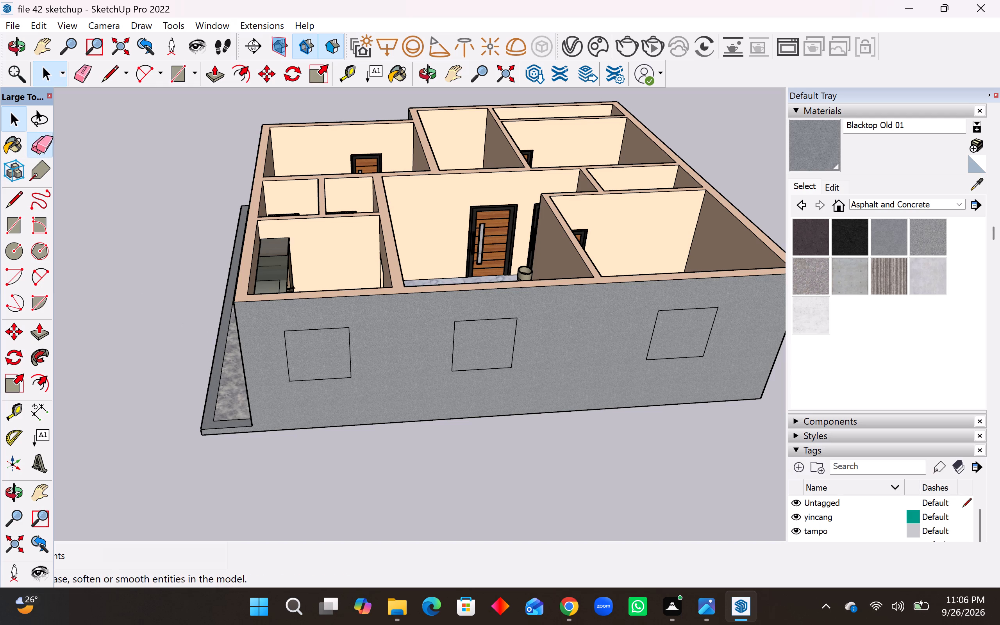
pyautogui.scroll(6, 312, 314)
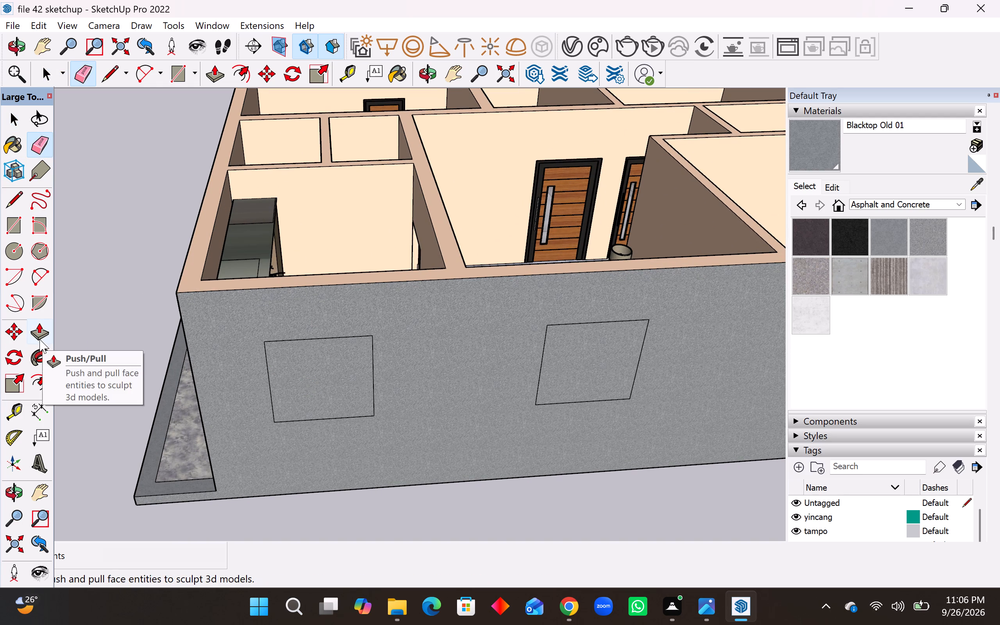
pyautogui.hotkey('ctrl', 's')
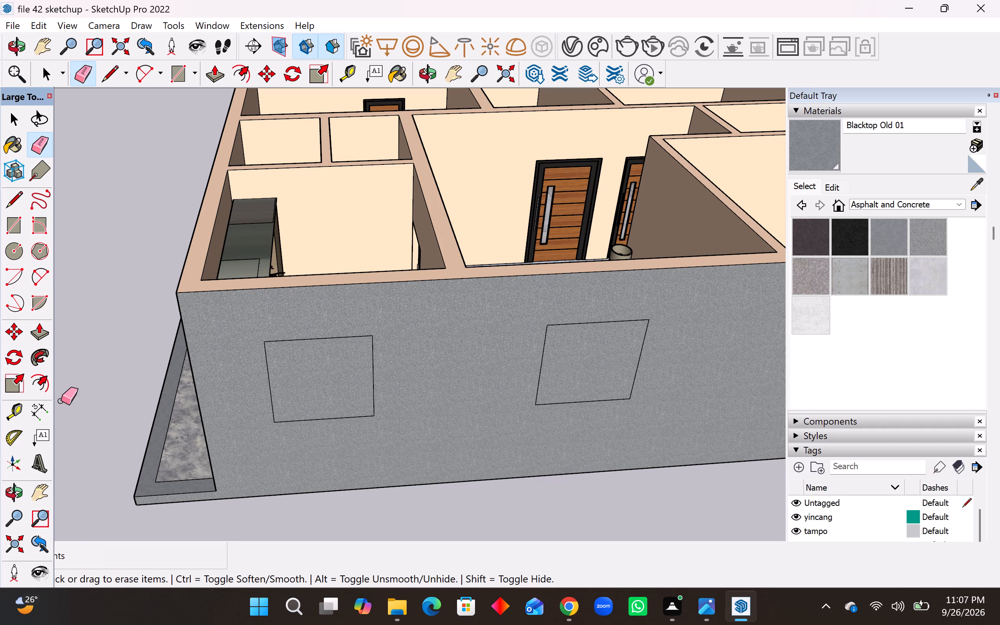
# Push the three 4' window outlines on the kitchen and living room wall 9" through to cut openings.
pyautogui.click(39, 335)
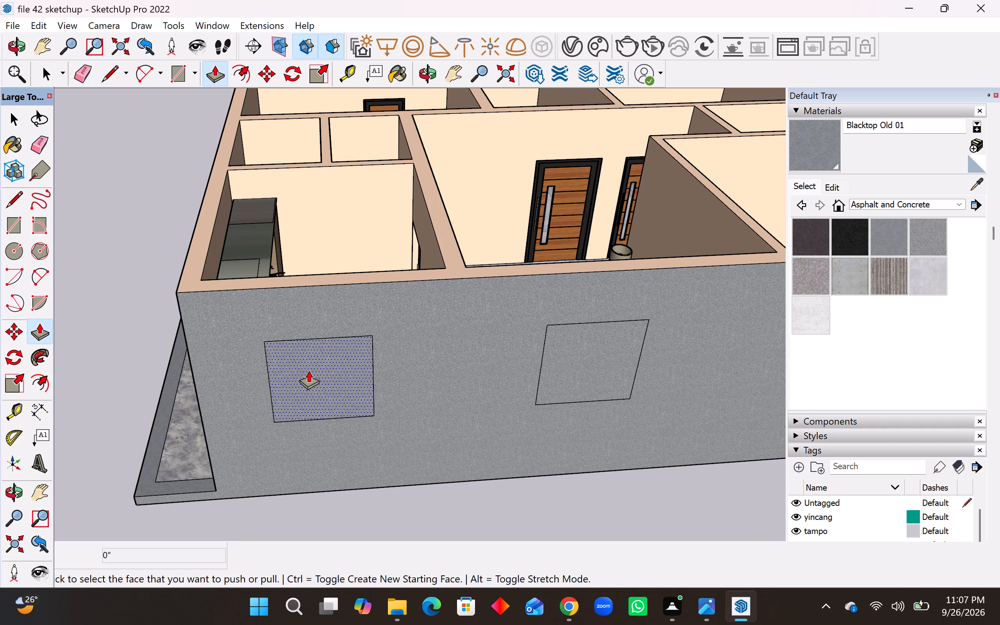
pyautogui.click(309, 370)
pyautogui.click(353, 271)
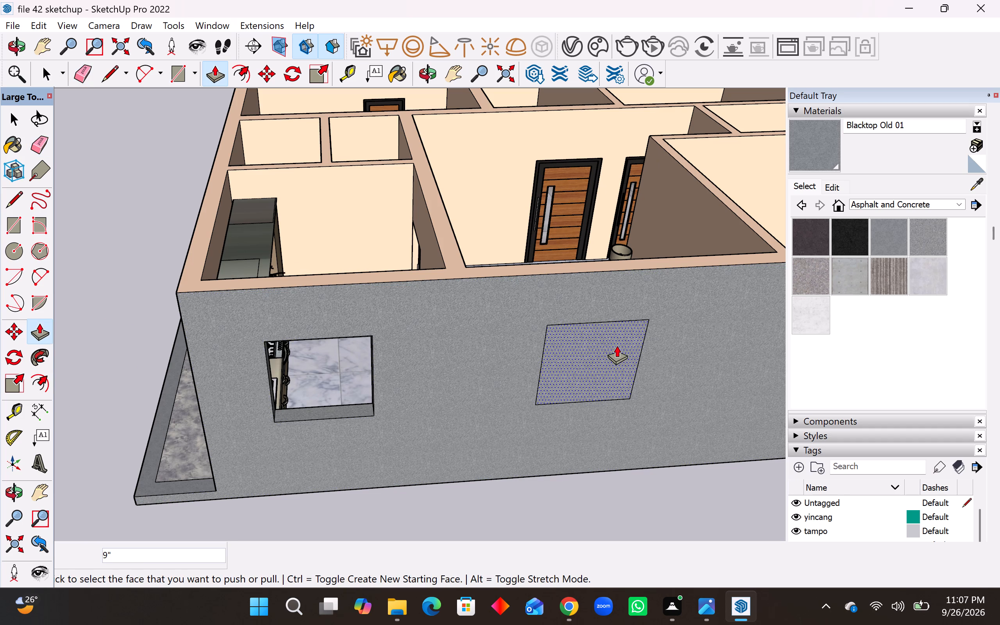
pyautogui.click(617, 345)
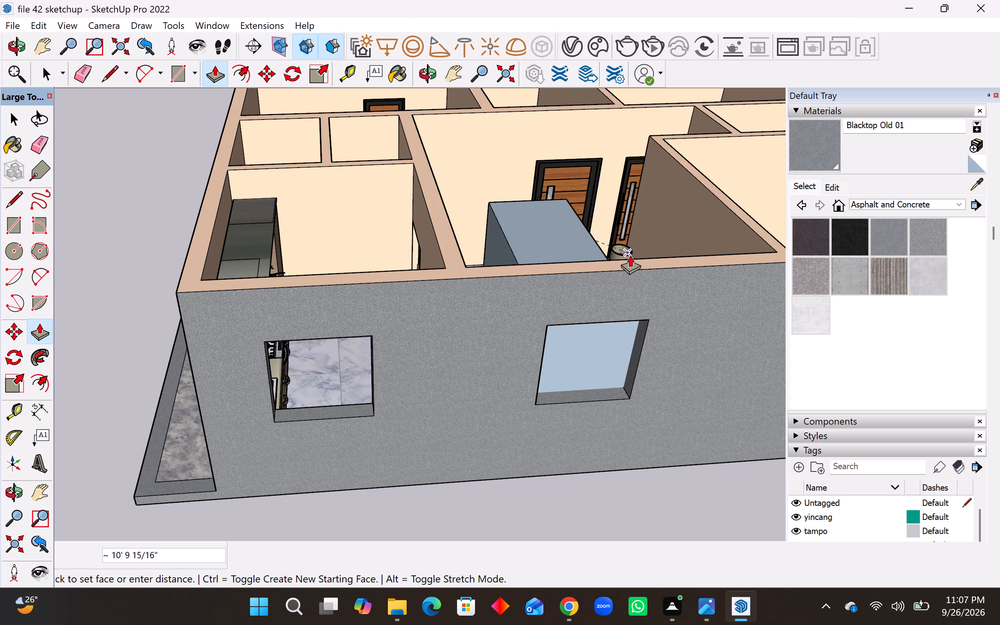
pyautogui.click(643, 256)
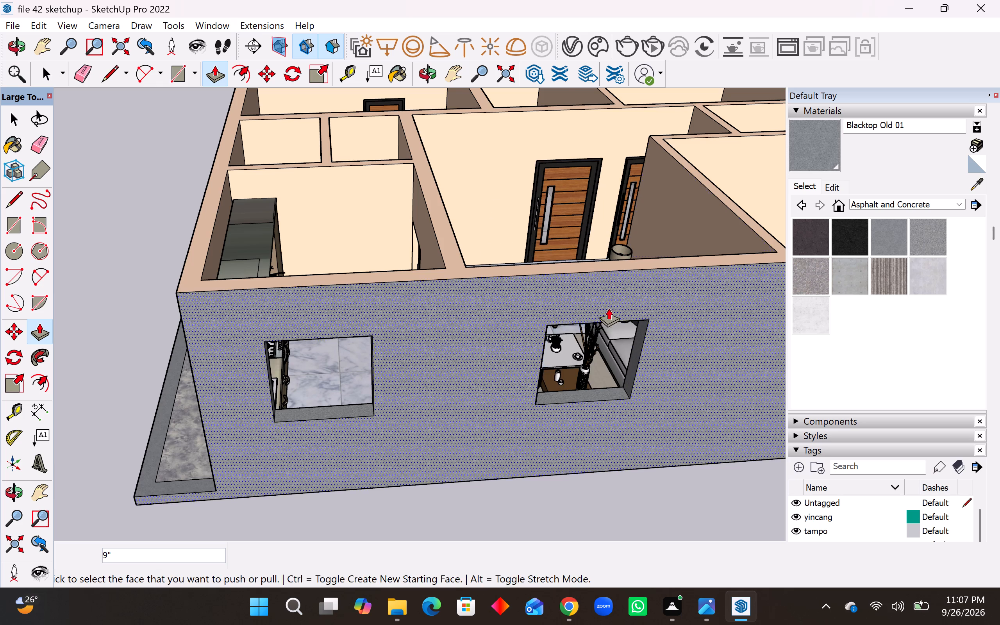
pyautogui.moveTo(609, 308); pyautogui.dragTo(385, 302, button='middle')
pyautogui.scroll(-10, 229, 305)
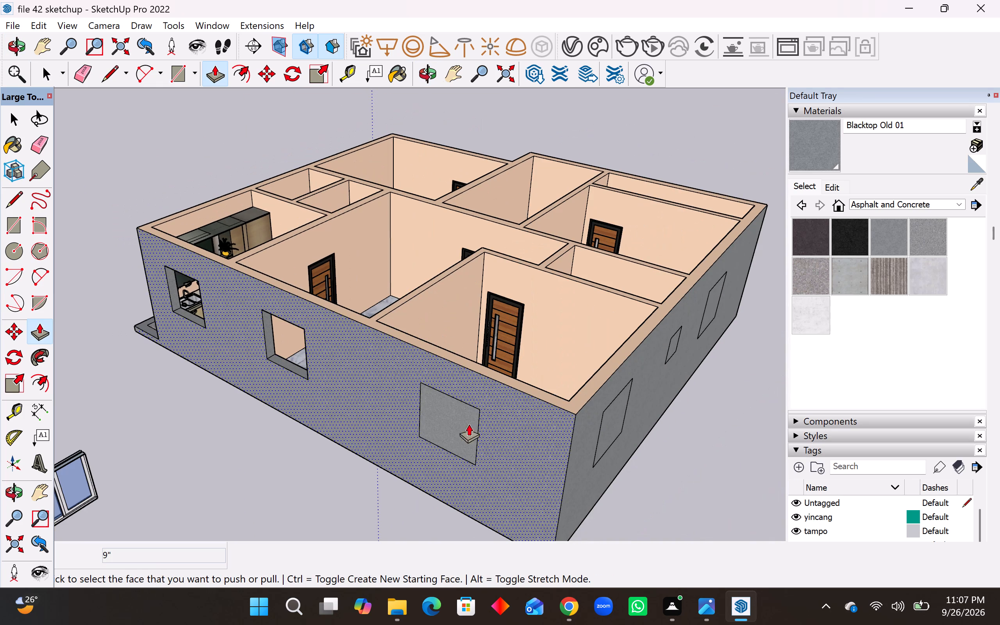
pyautogui.click(458, 421)
pyautogui.click(501, 368)
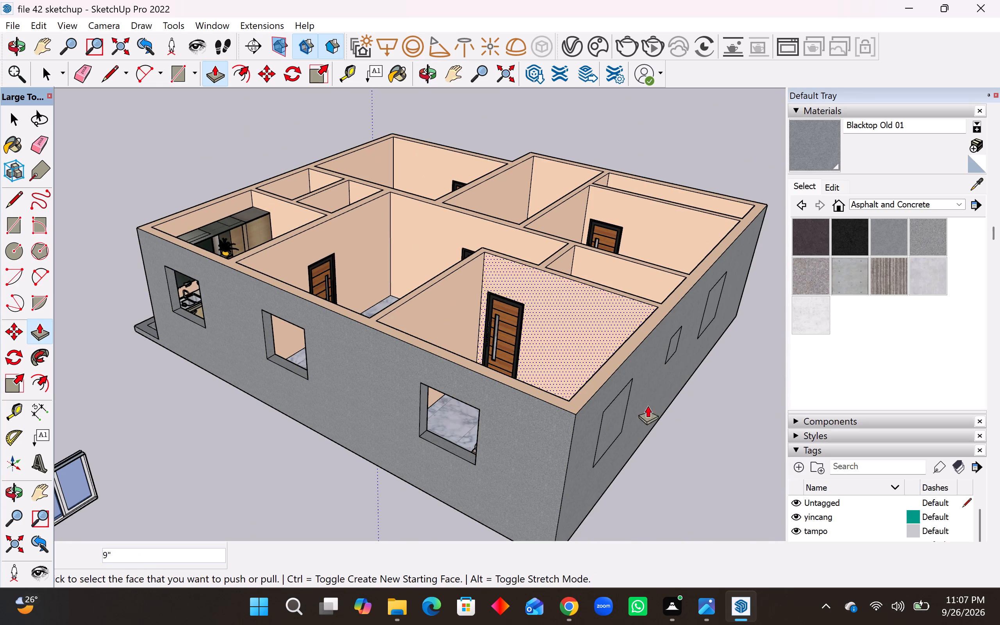
# Push the two 4' outlines and the small bathroom outline on the adjacent bedroom wall 9" through to cut window openings.
pyautogui.click(618, 417)
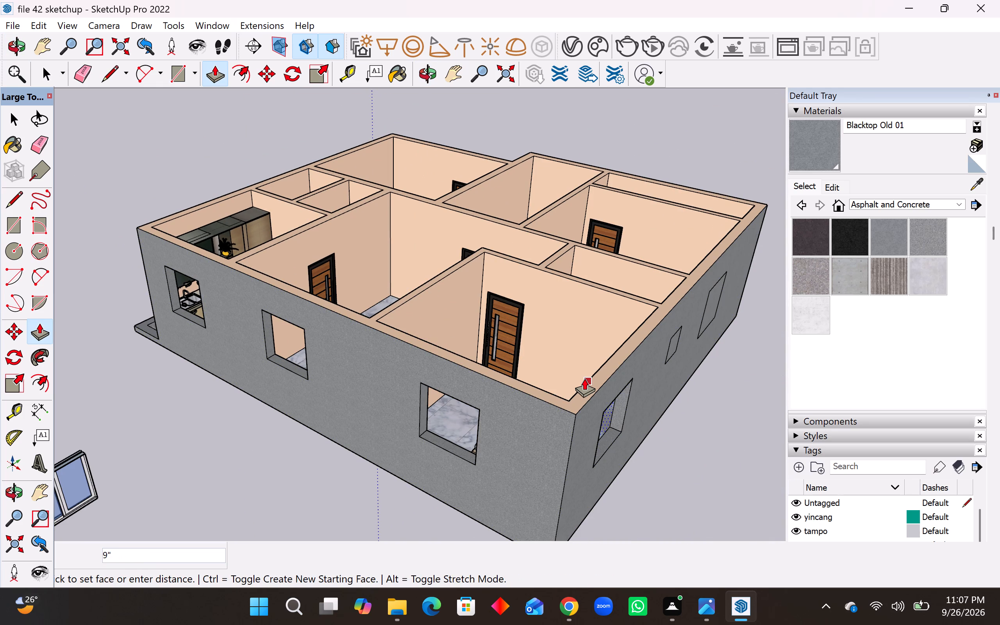
pyautogui.click(584, 378)
pyautogui.moveTo(670, 392); pyautogui.dragTo(443, 377, button='middle')
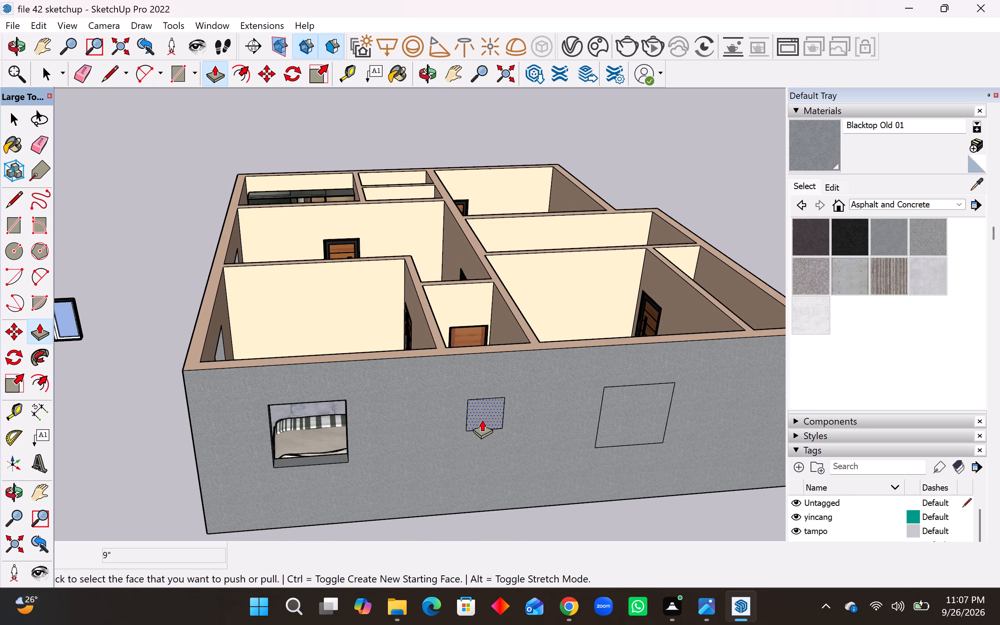
pyautogui.click(484, 413)
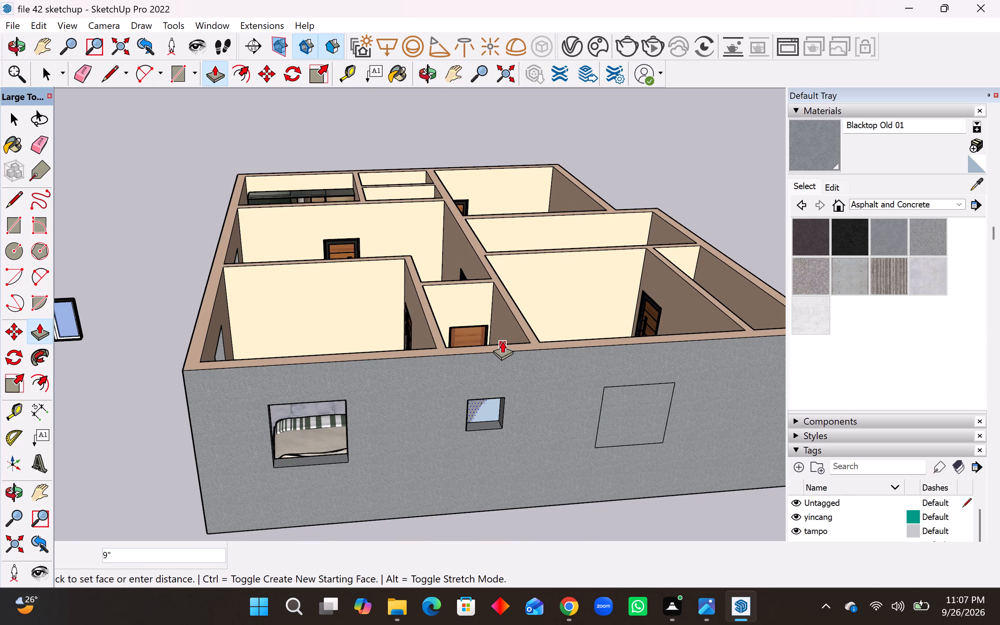
pyautogui.click(502, 341)
pyautogui.click(634, 412)
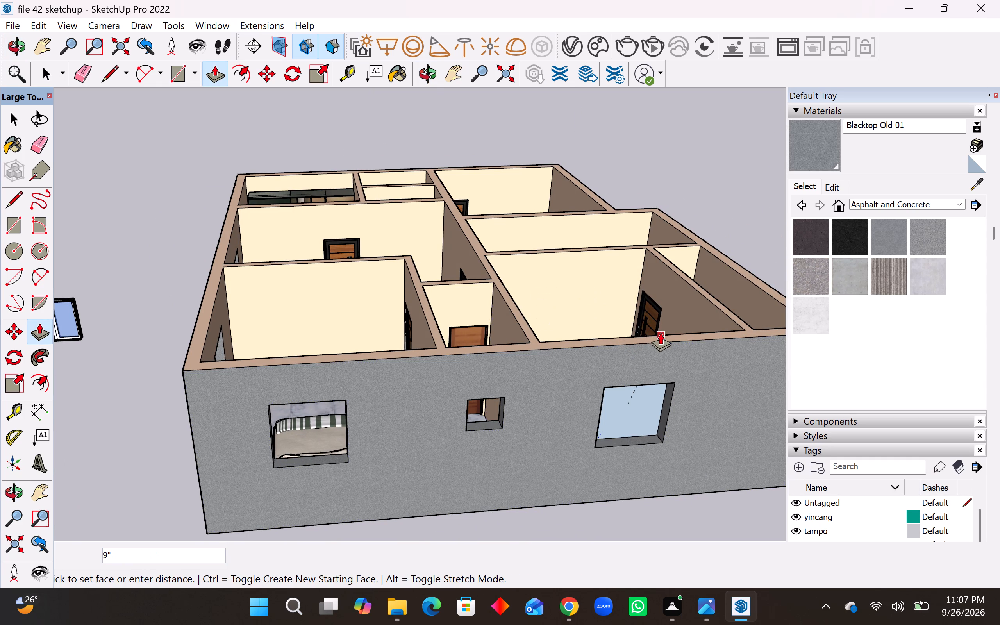
pyautogui.click(661, 332)
# Push the outlines on the projecting wall and beside the door on the recessed wall 9" through to cut window openings.
pyautogui.moveTo(670, 395); pyautogui.dragTo(183, 379, button='middle')
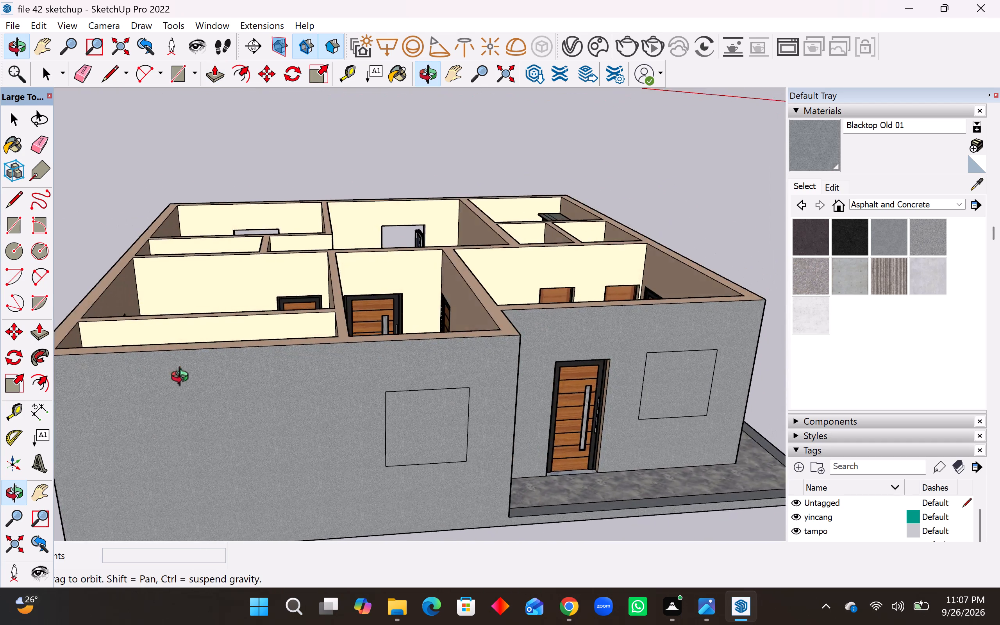
pyautogui.moveTo(183, 379); pyautogui.dragTo(164, 386, button='middle')
pyautogui.click(368, 445)
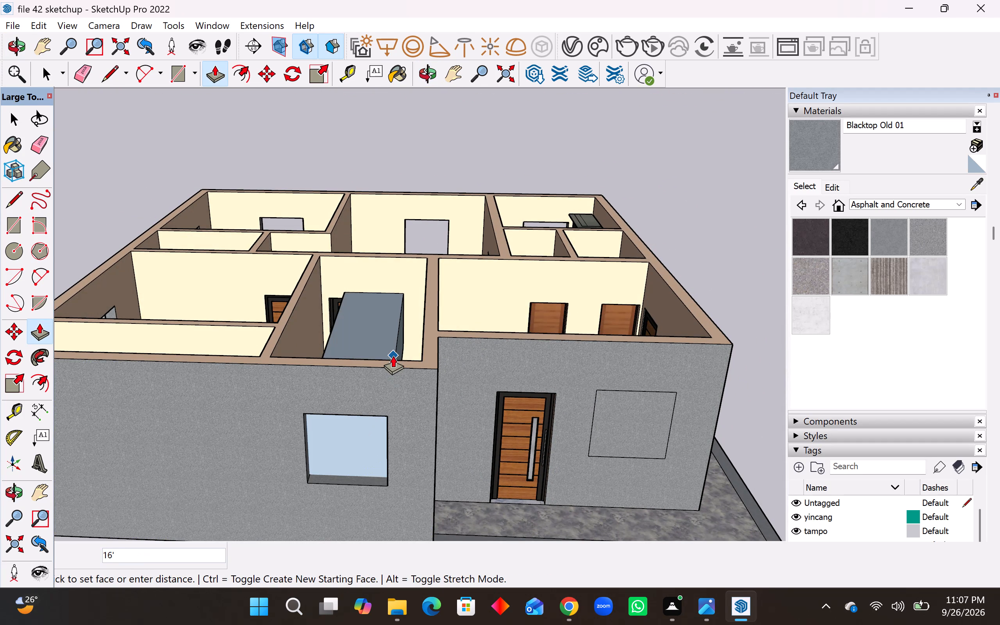
pyautogui.click(393, 359)
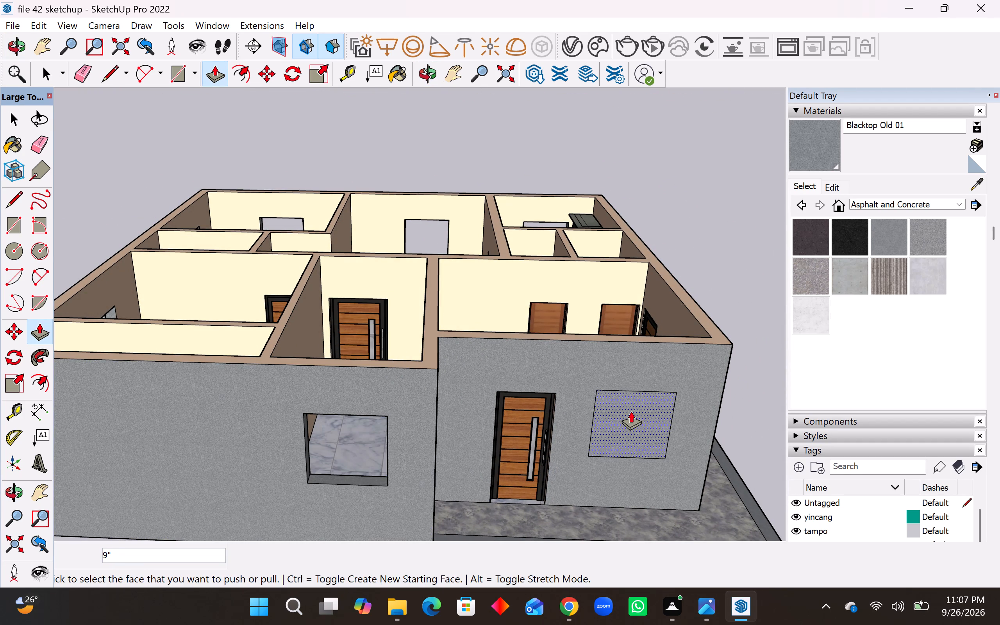
pyautogui.click(631, 411)
pyautogui.click(648, 332)
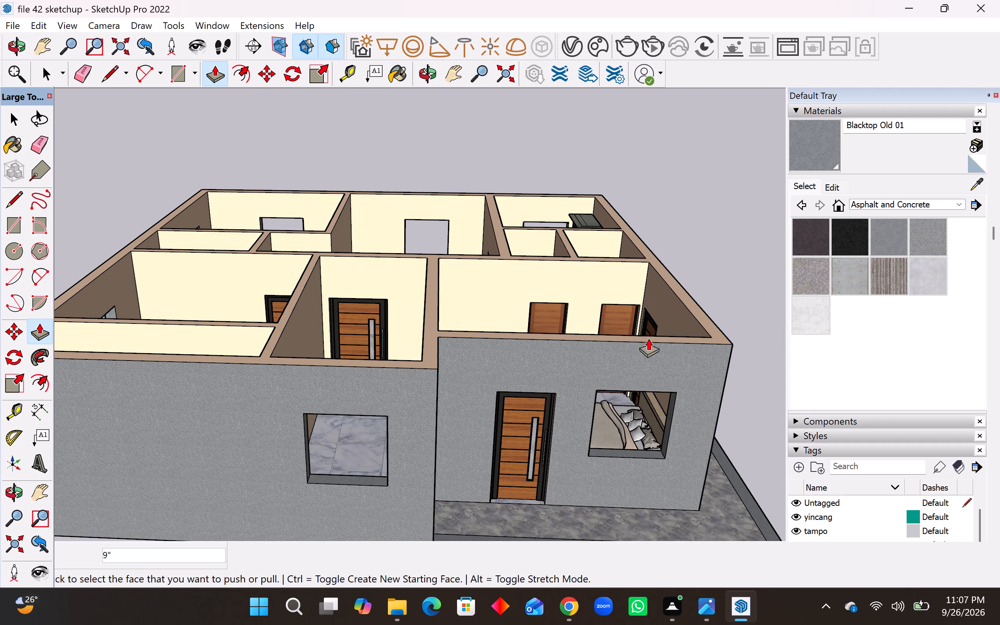
# Push the bedroom, small bathroom and kitchen outlines on the other exterior wall with a door 9" through to cut window openings.
pyautogui.moveTo(662, 371); pyautogui.dragTo(270, 374, button='middle')
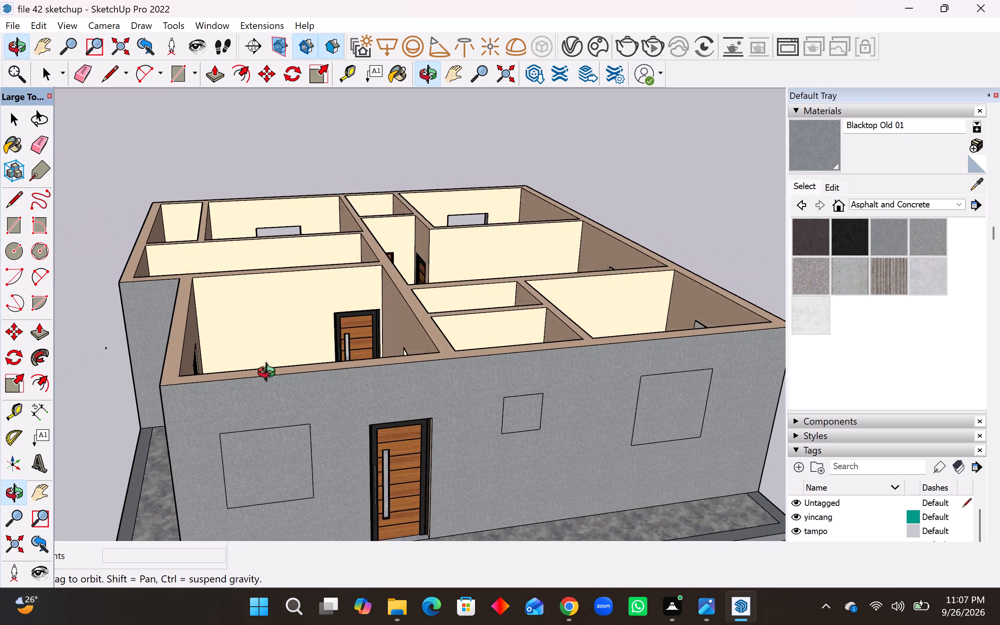
pyautogui.moveTo(270, 374); pyautogui.dragTo(270, 374, button='middle')
pyautogui.click(243, 462)
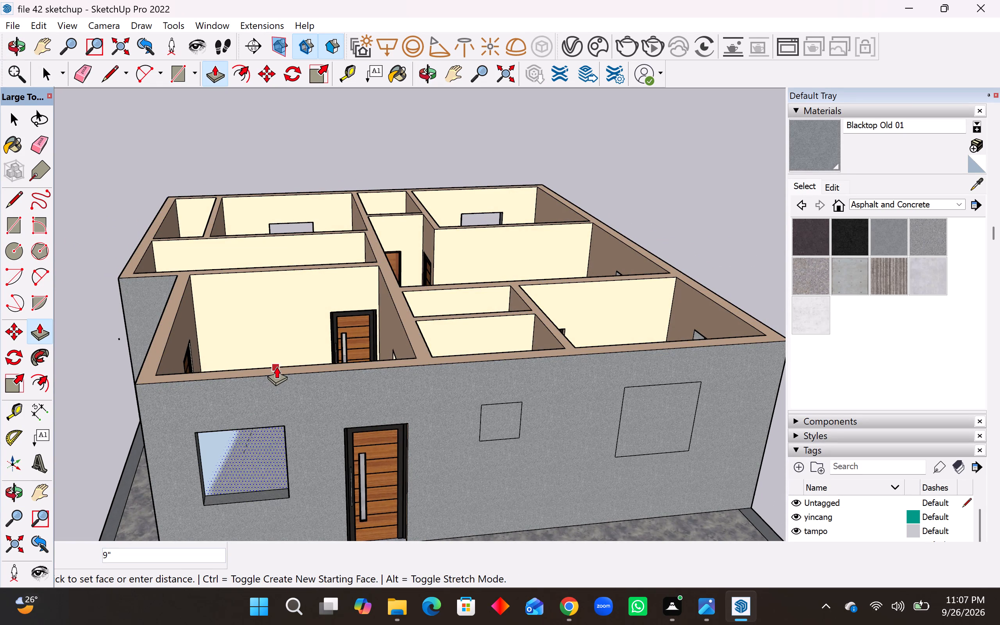
pyautogui.click(277, 366)
pyautogui.click(507, 416)
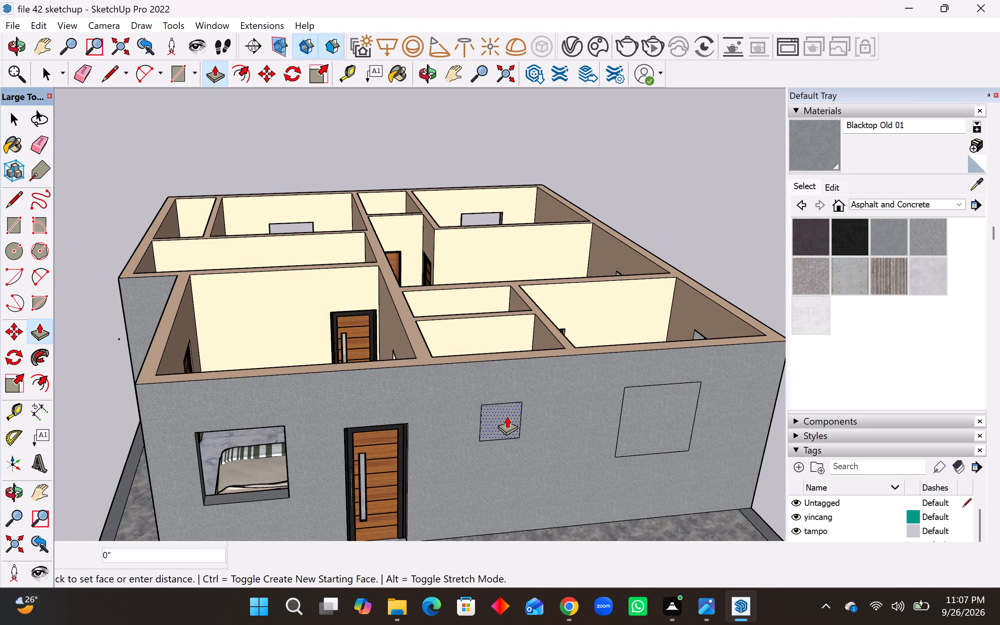
pyautogui.click(530, 347)
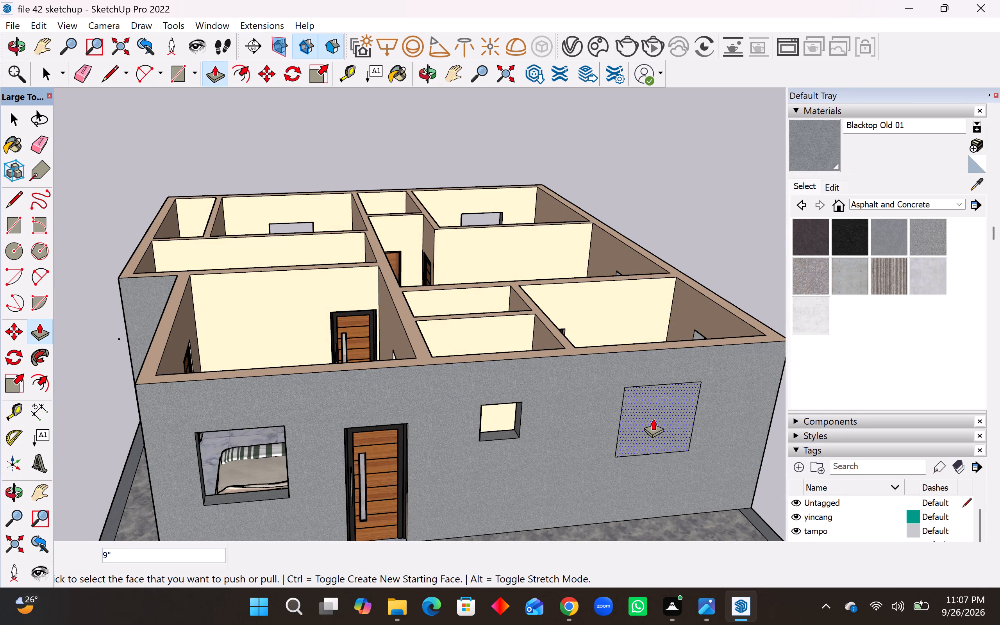
pyautogui.click(656, 418)
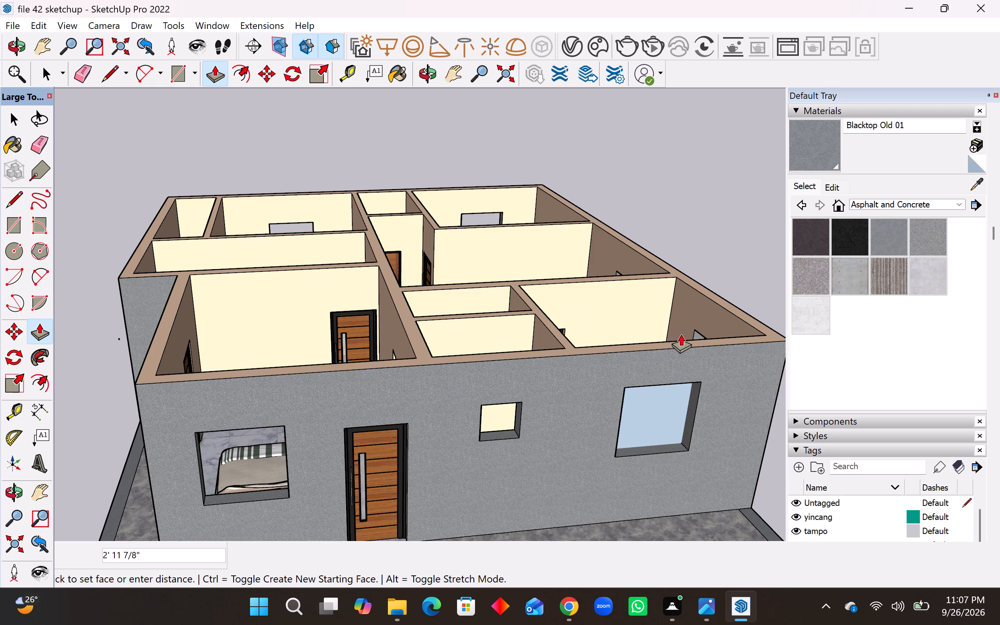
pyautogui.click(684, 338)
# Move the two-pane window from outside the house into the kitchen opening on the exterior wall with the door.
pyautogui.moveTo(668, 378); pyautogui.dragTo(648, 389, button='middle')
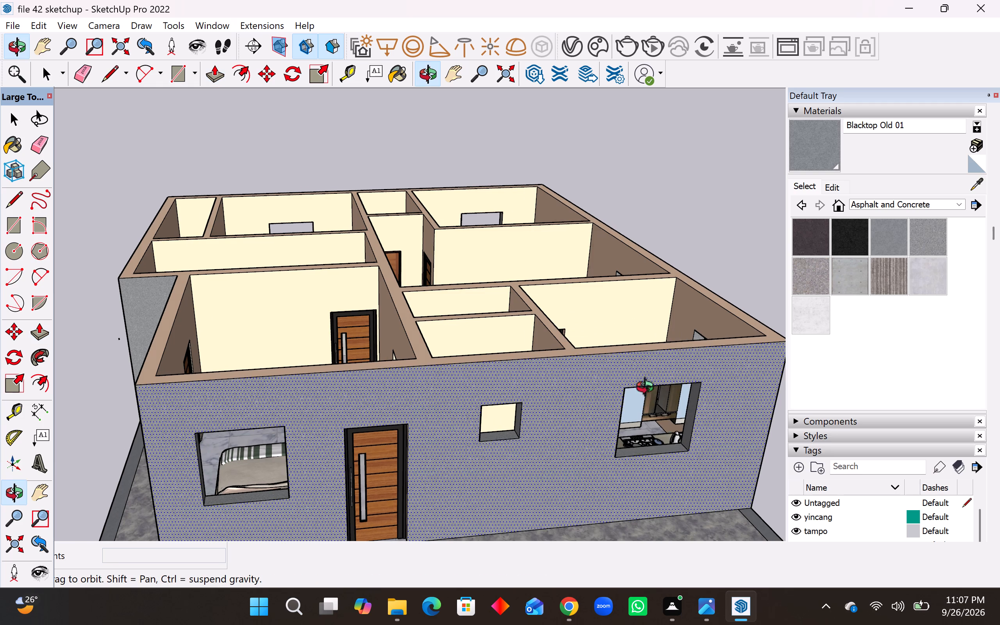
pyautogui.moveTo(648, 389); pyautogui.dragTo(0, 480, button='middle')
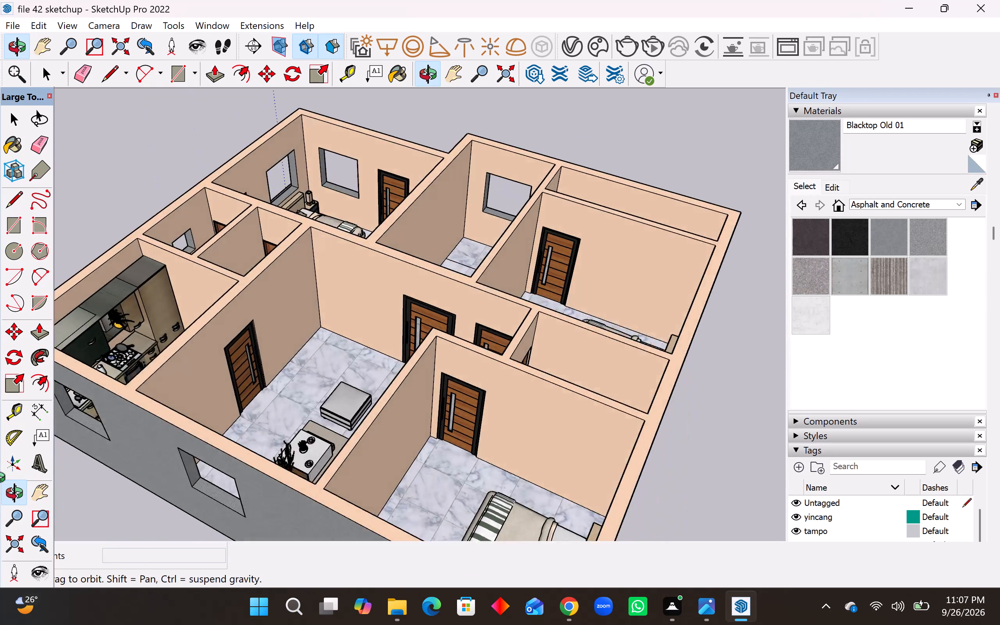
pyautogui.moveTo(0, 480); pyautogui.dragTo(368, 385, button='middle')
pyautogui.scroll(-6, 368, 385)
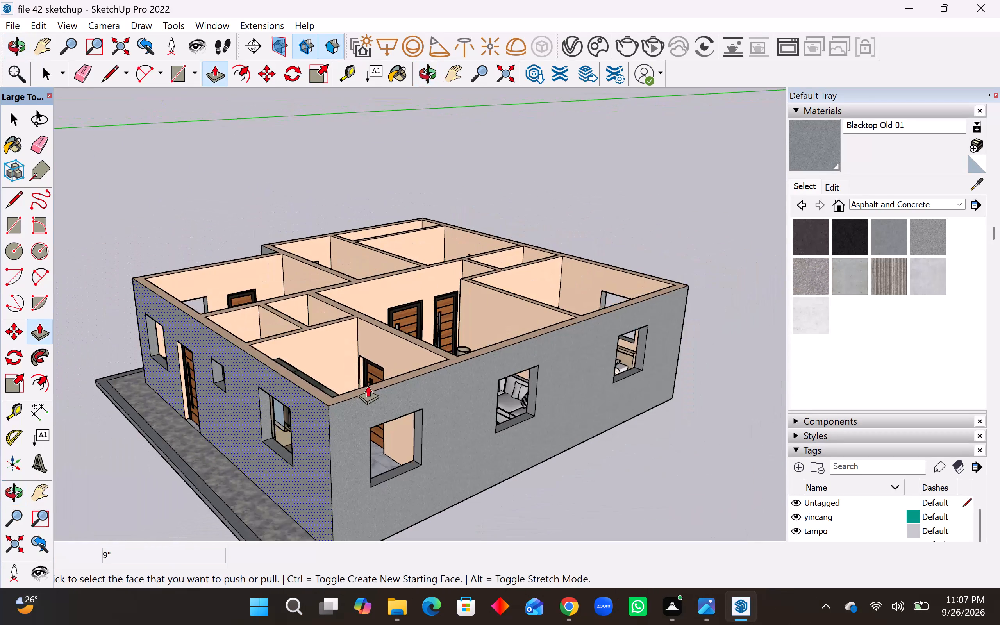
pyautogui.scroll(-11, 368, 385)
pyautogui.scroll(-4, 487, 428)
pyautogui.moveTo(513, 490); pyautogui.dragTo(645, 479, button='middle')
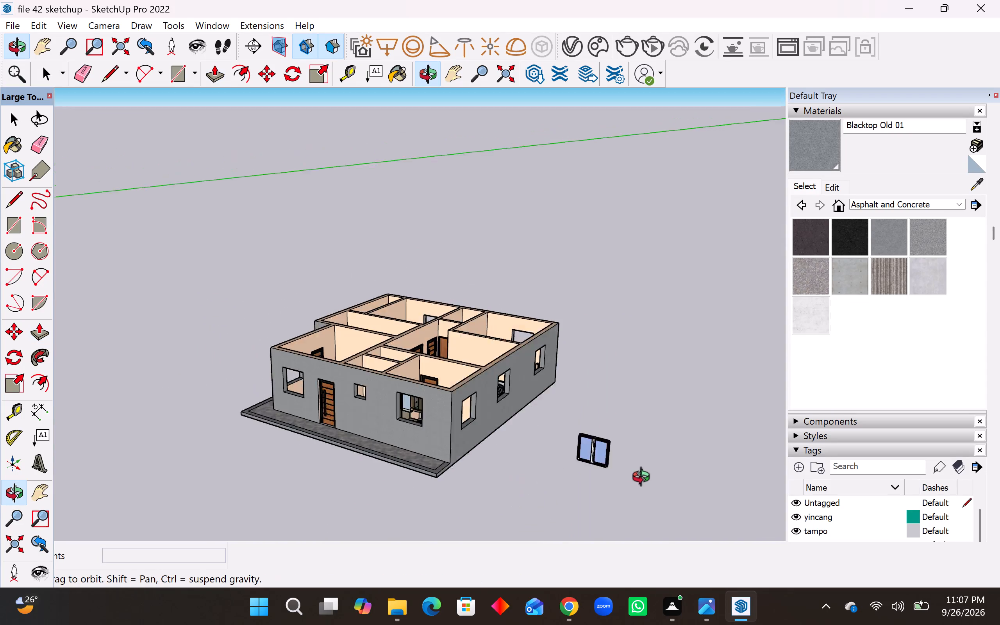
pyautogui.moveTo(645, 479); pyautogui.dragTo(696, 477, button='middle')
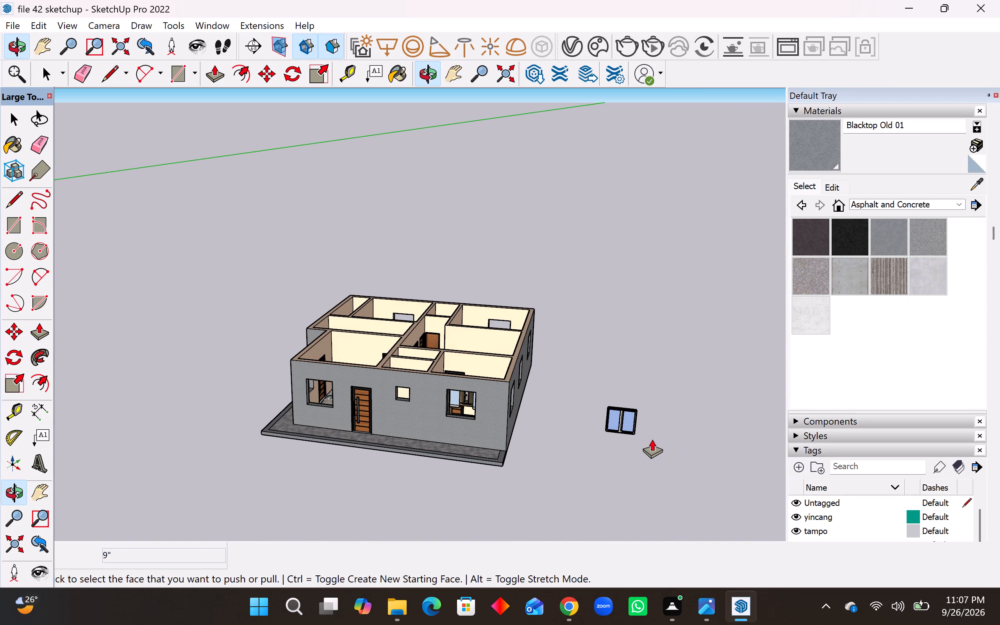
pyautogui.press('space')
pyautogui.click(625, 421)
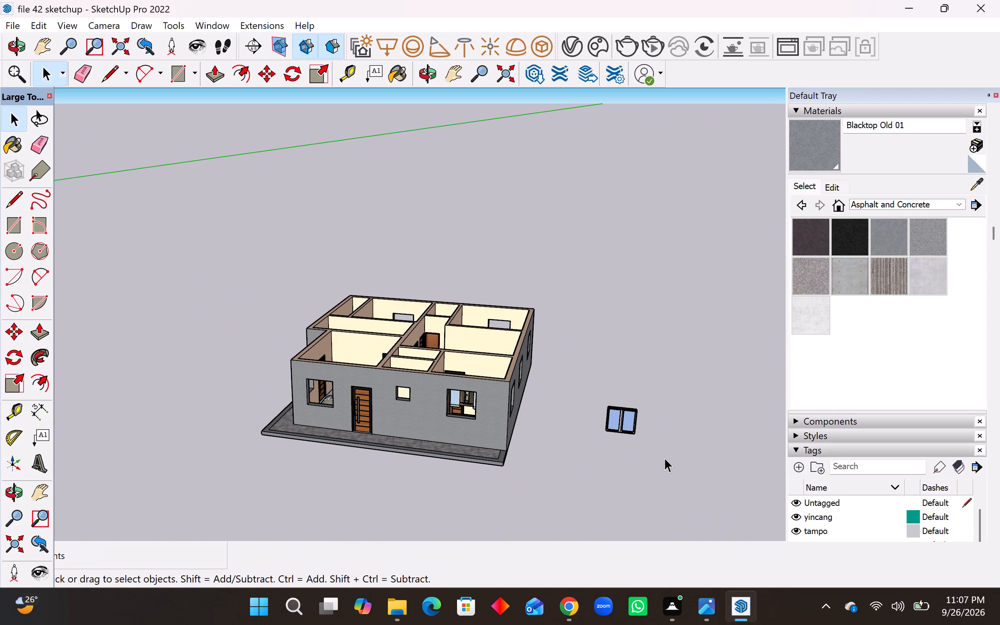
pyautogui.press('m')
pyautogui.scroll(15, 639, 443)
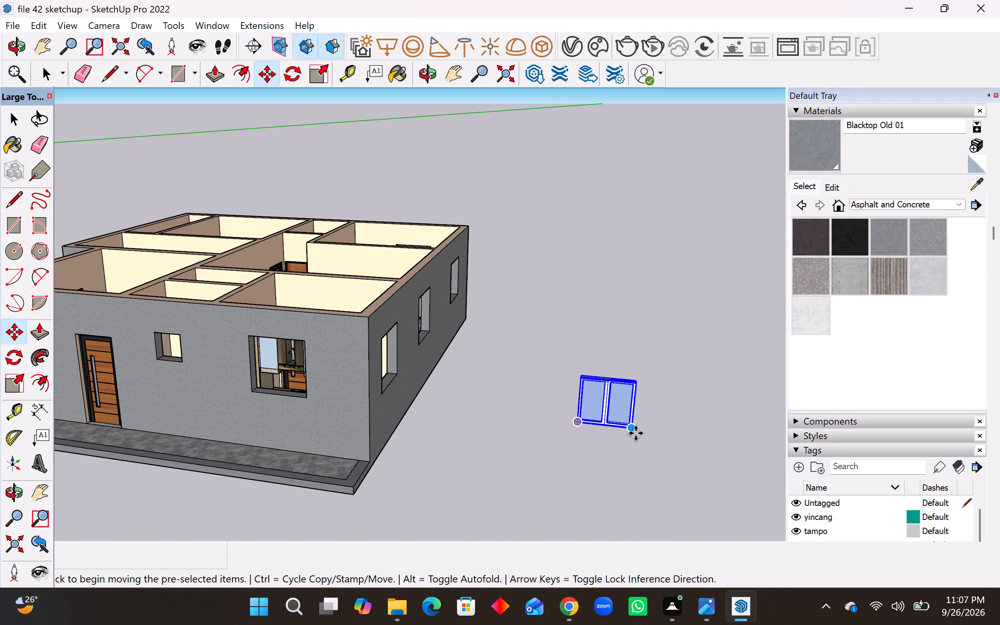
pyautogui.click(636, 433)
pyautogui.scroll(10, 251, 425)
pyautogui.moveTo(311, 385); pyautogui.dragTo(364, 404, button='middle')
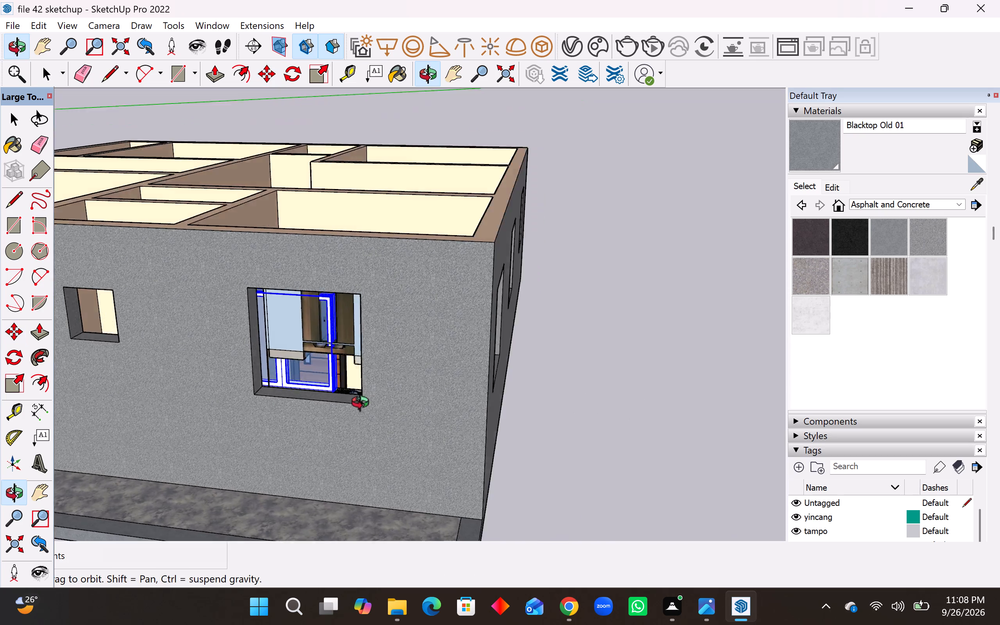
pyautogui.moveTo(364, 404); pyautogui.dragTo(390, 411, button='middle')
pyautogui.scroll(4, 415, 420)
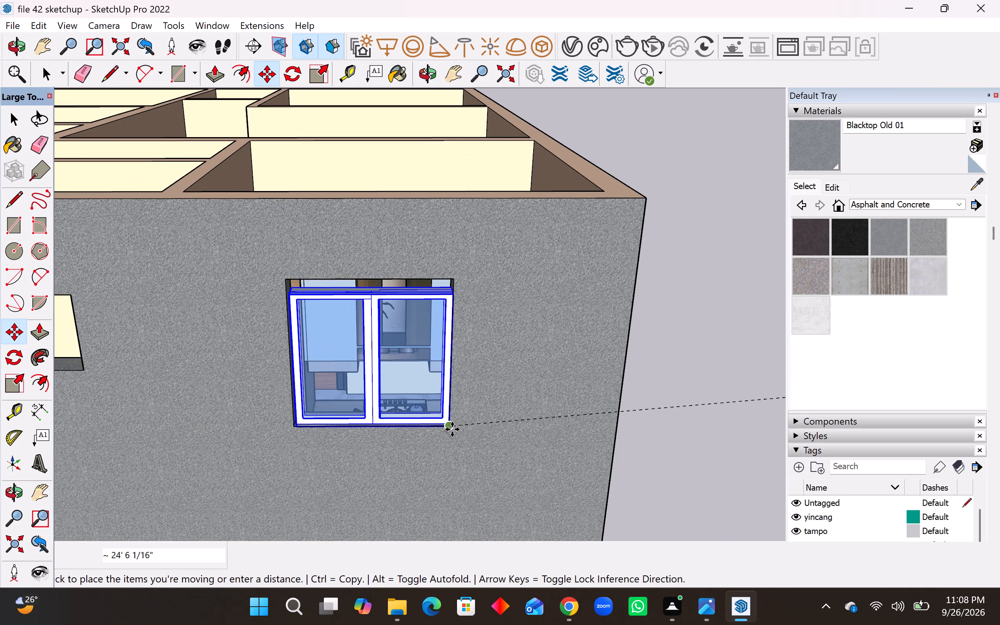
pyautogui.click(452, 429)
# Scale the two-pane window in height and width to fill the kitchen opening.
pyautogui.click(24, 386)
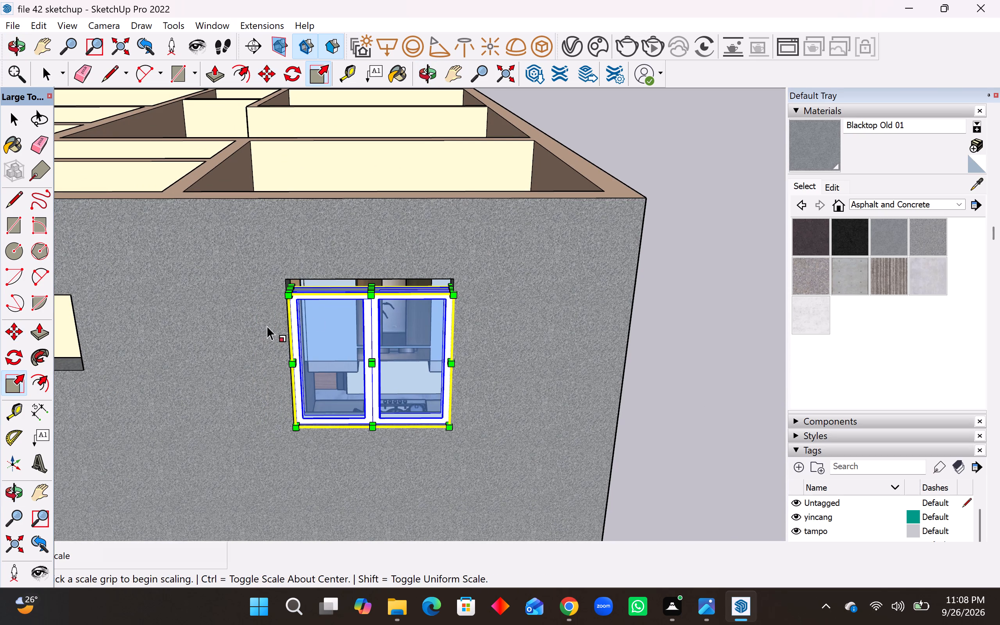
pyautogui.scroll(8, 338, 287)
pyautogui.click(397, 291)
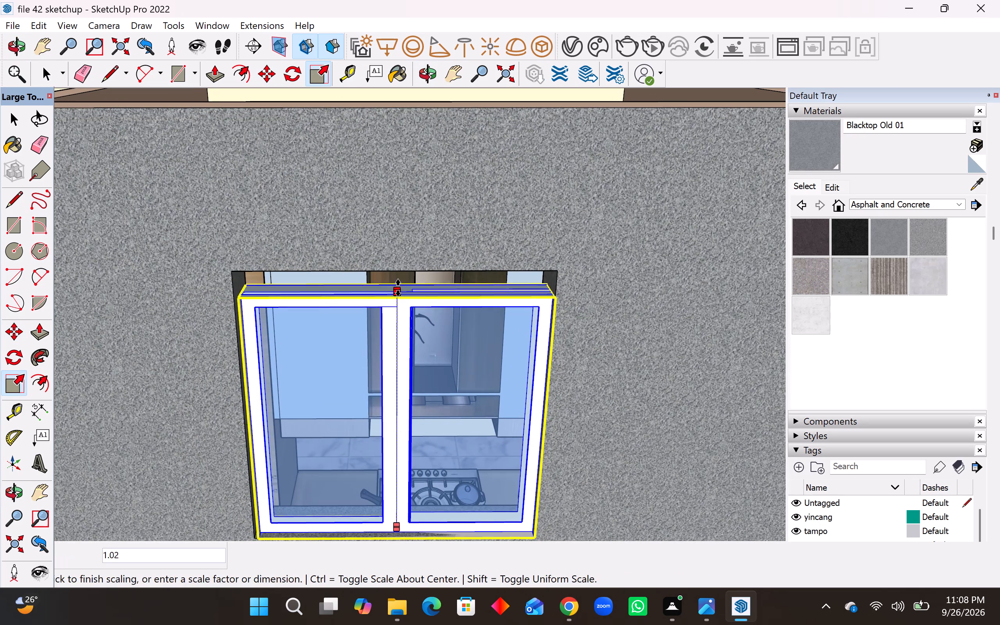
pyautogui.click(403, 272)
pyautogui.moveTo(229, 378); pyautogui.dragTo(334, 373, button='middle')
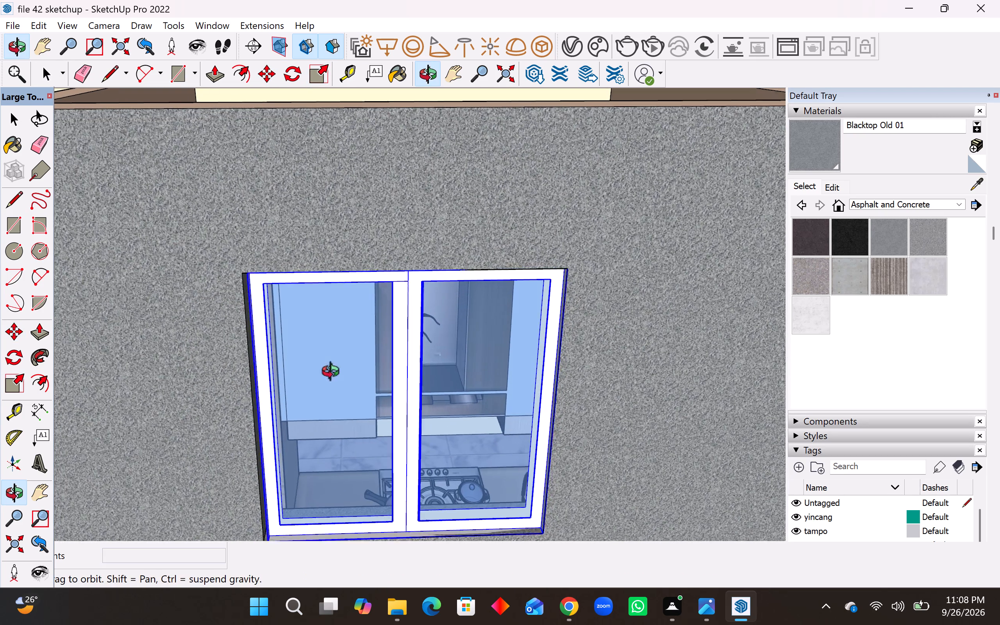
pyautogui.moveTo(334, 373); pyautogui.dragTo(360, 373, button='middle')
pyautogui.scroll(8, 386, 394)
pyautogui.moveTo(380, 410); pyautogui.dragTo(349, 421, button='middle')
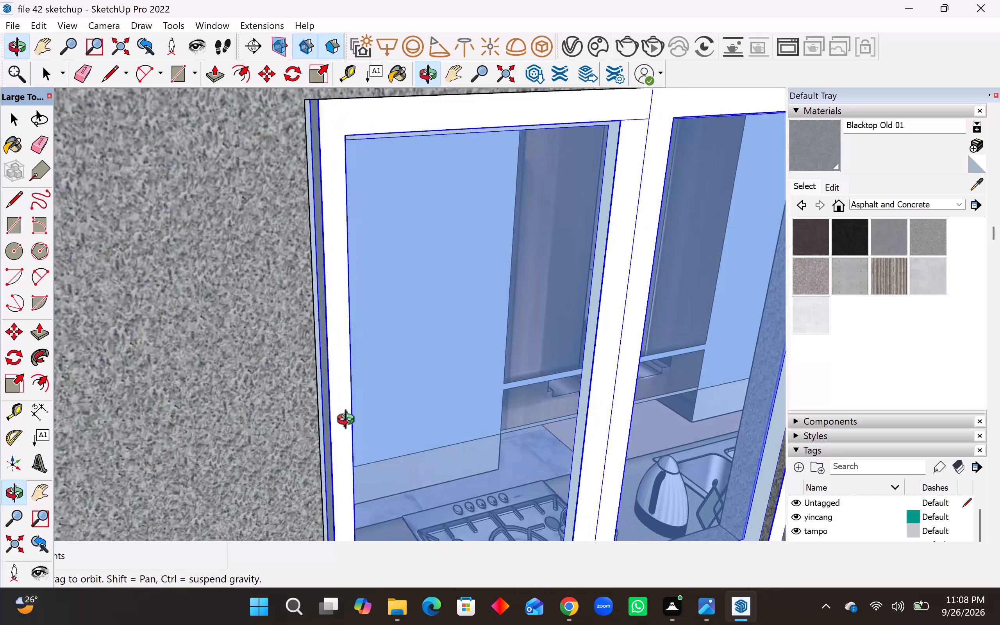
pyautogui.moveTo(349, 421); pyautogui.dragTo(332, 421, button='middle')
pyautogui.click(275, 452)
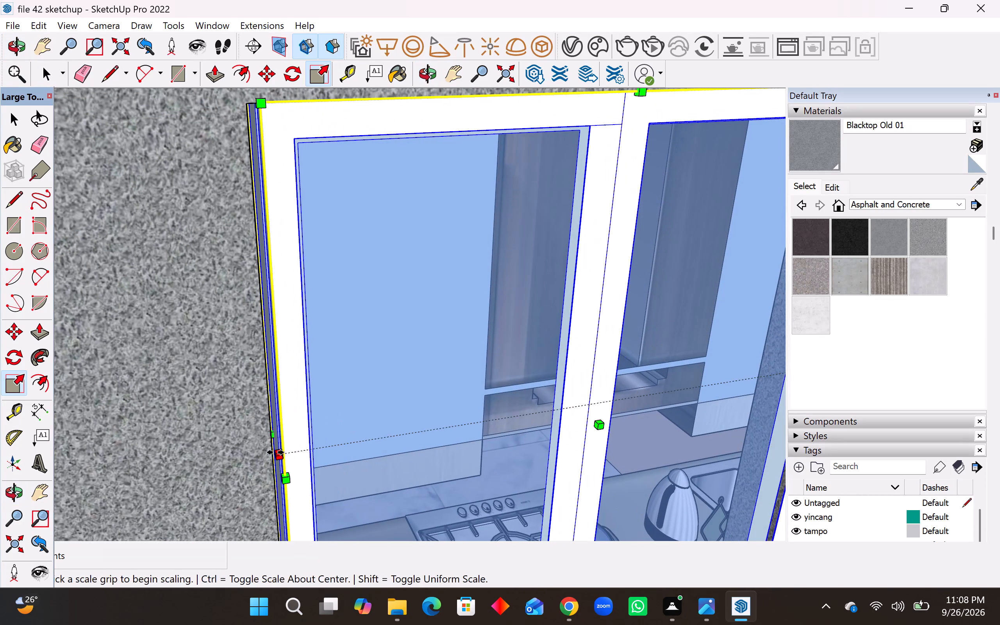
pyautogui.click(268, 452)
# Copy the fitted kitchen window into the bedroom opening on the other side of the door in the same wall.
pyautogui.scroll(-19, 330, 441)
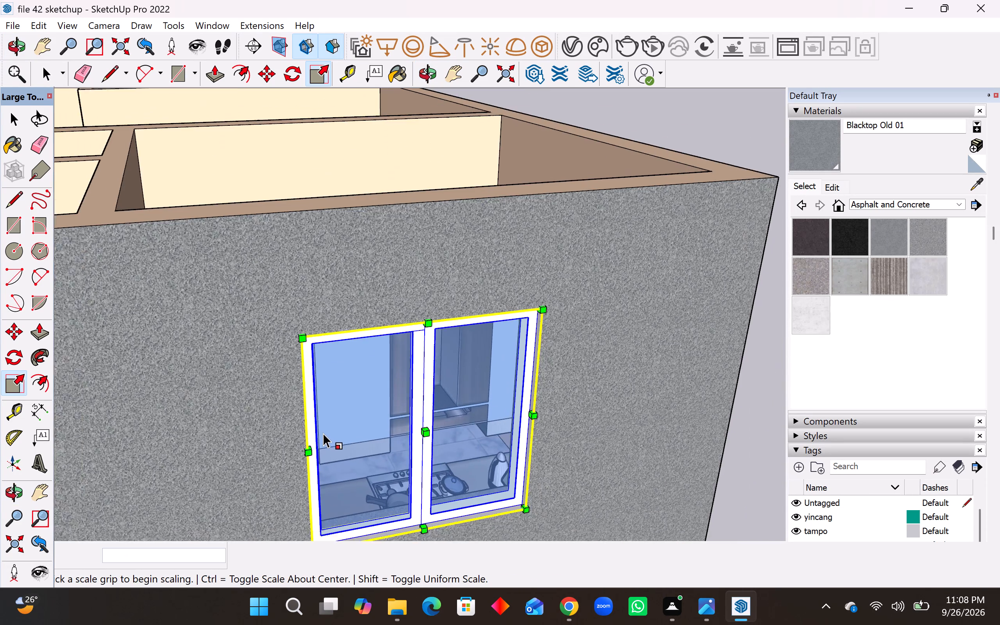
pyautogui.scroll(-5, 323, 433)
pyautogui.scroll(9, 417, 485)
pyautogui.press('m')
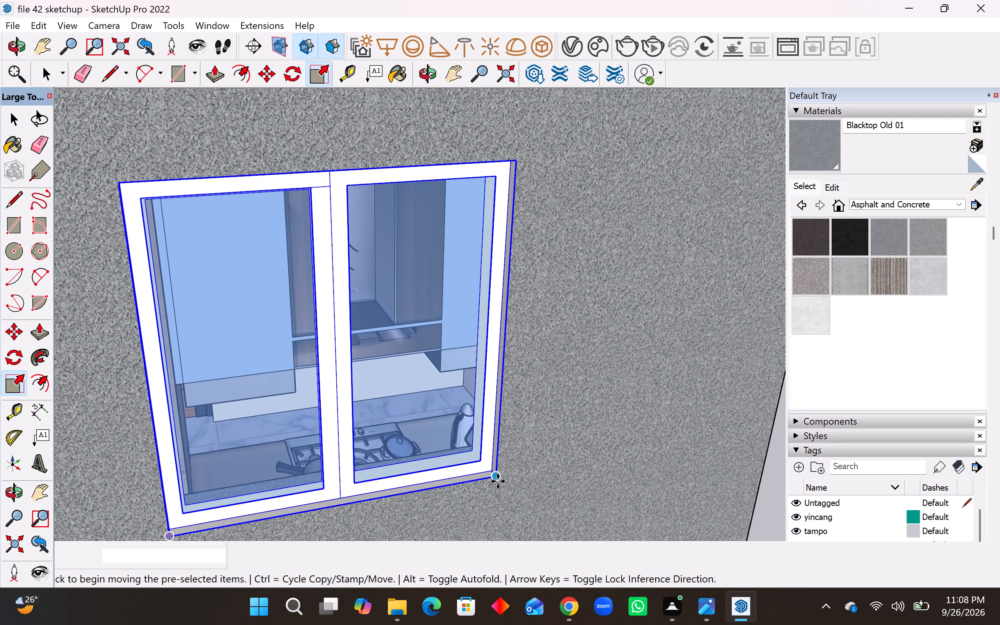
pyautogui.click(498, 479)
pyautogui.scroll(-8, 558, 489)
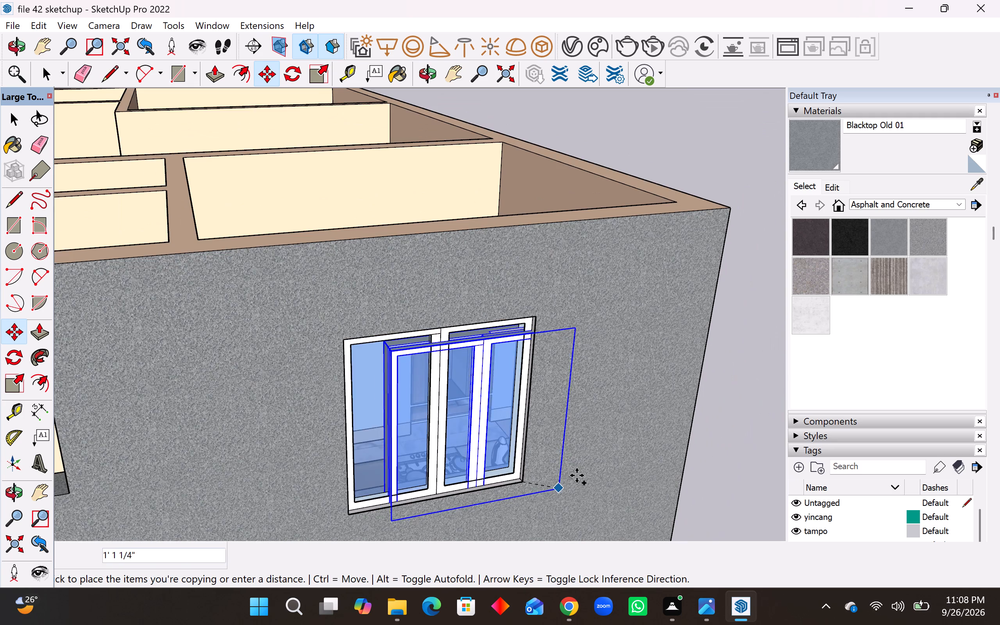
pyautogui.scroll(-20, 577, 475)
pyautogui.scroll(-1, 577, 475)
pyautogui.scroll(-1, 309, 455)
pyautogui.moveTo(309, 455); pyautogui.dragTo(309, 455, button='middle')
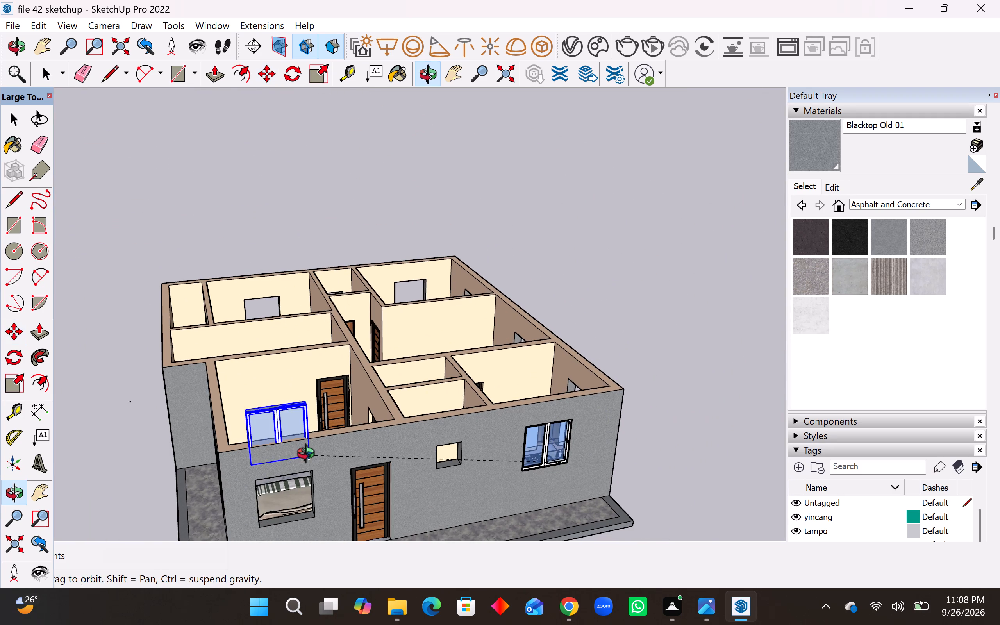
pyautogui.moveTo(309, 455); pyautogui.dragTo(316, 400, button='middle')
pyautogui.scroll(9, 286, 461)
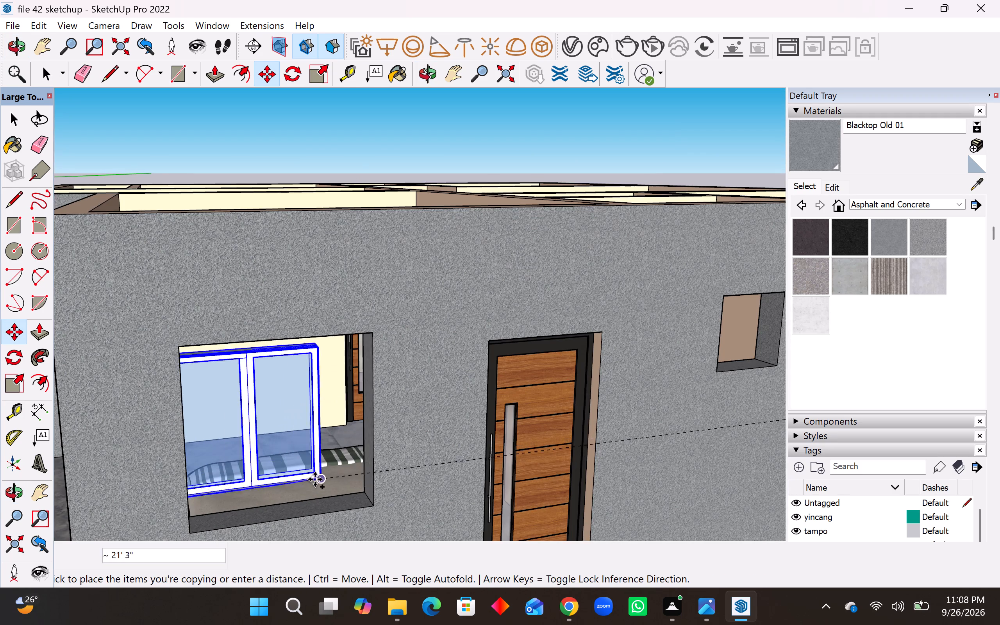
pyautogui.click(373, 505)
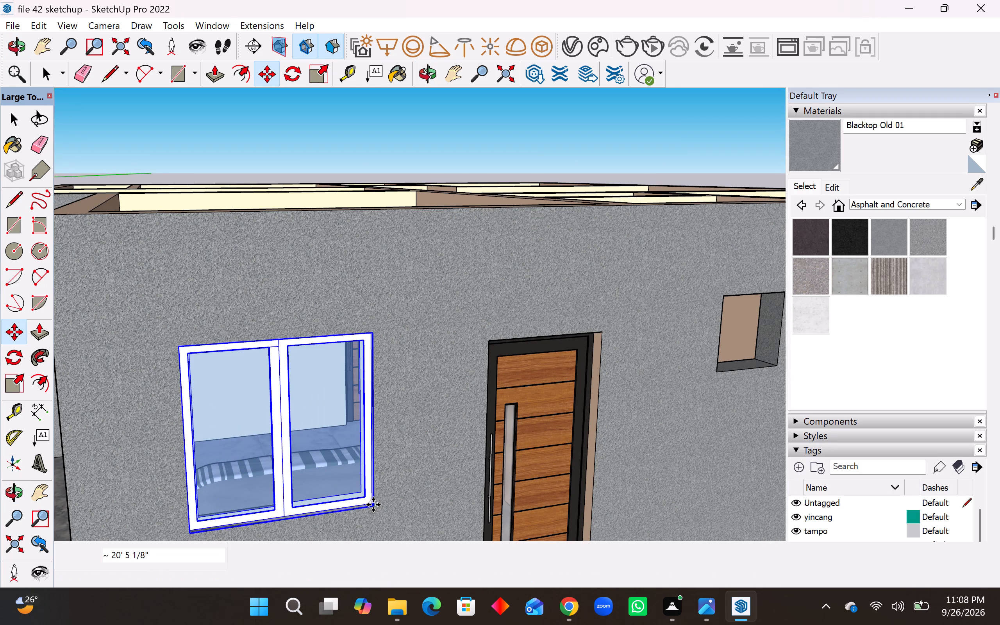
pyautogui.click(373, 505)
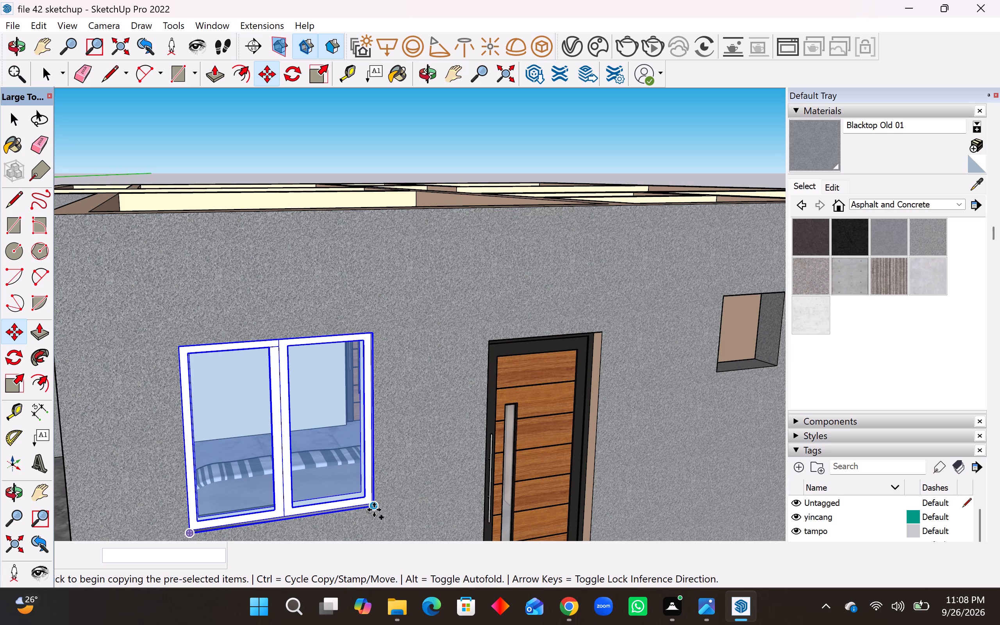
# Copy the window into the two bedroom openings above the beds on the opposite exterior wall.
pyautogui.click(374, 510)
pyautogui.scroll(-16, 437, 494)
pyautogui.moveTo(401, 424); pyautogui.dragTo(383, 556, button='middle')
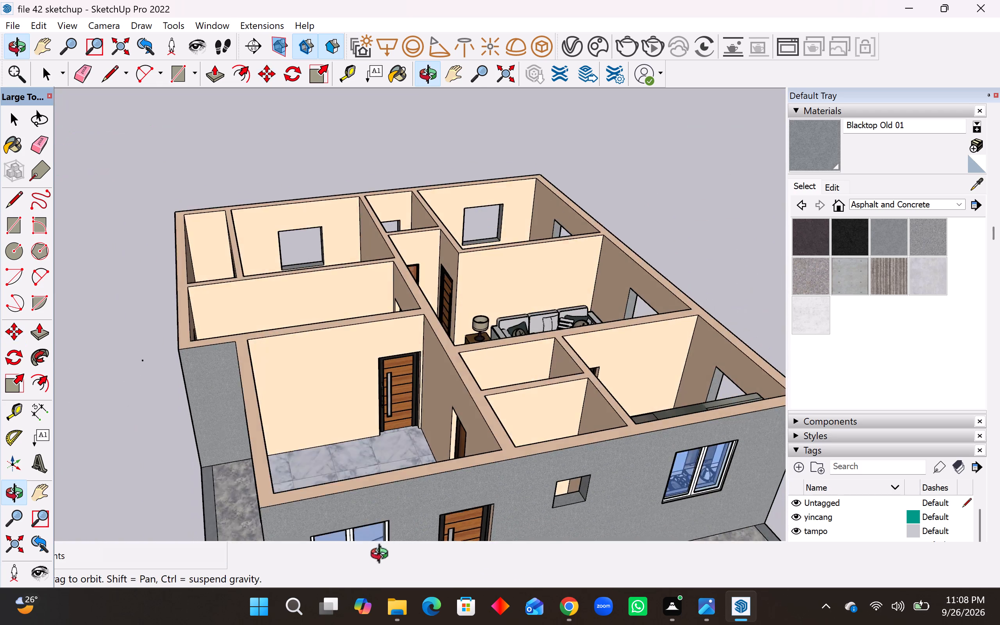
pyautogui.moveTo(383, 556); pyautogui.dragTo(380, 600, button='middle')
pyautogui.scroll(14, 335, 214)
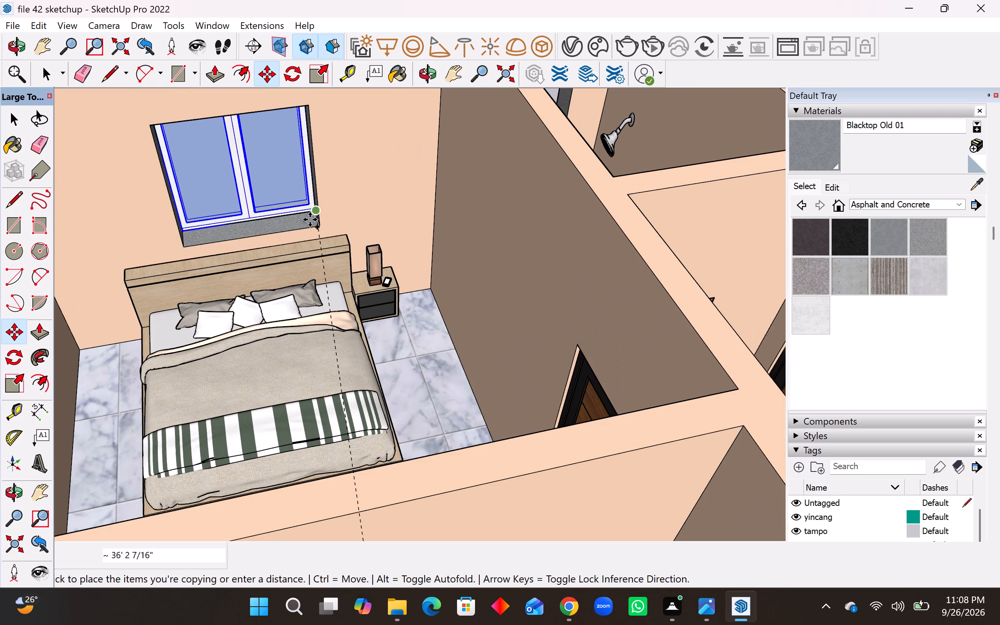
pyautogui.click(314, 223)
pyautogui.click(320, 223)
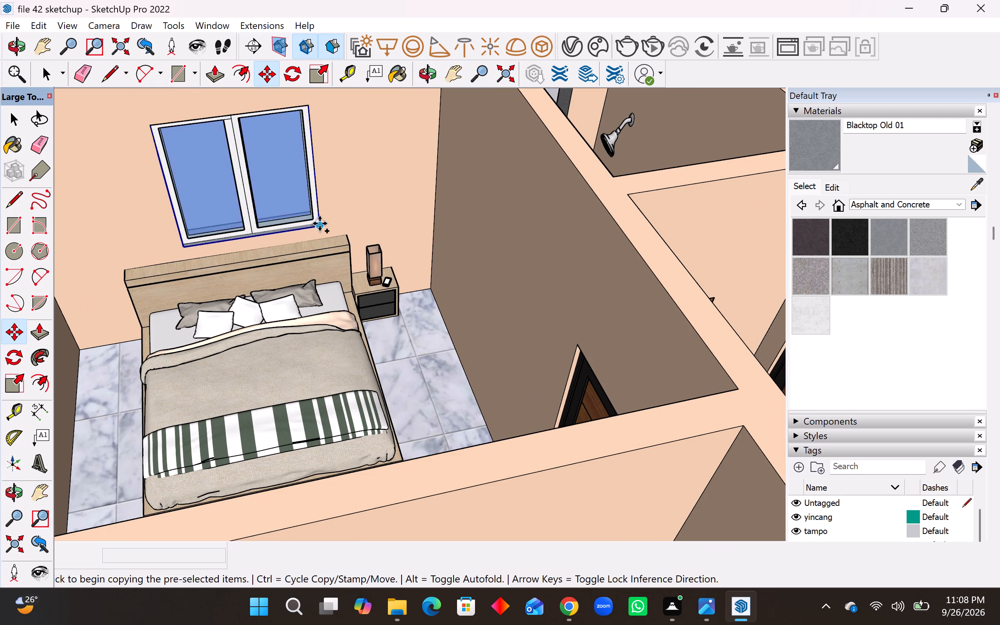
pyautogui.scroll(-9, 245, 271)
pyautogui.scroll(8, 556, 191)
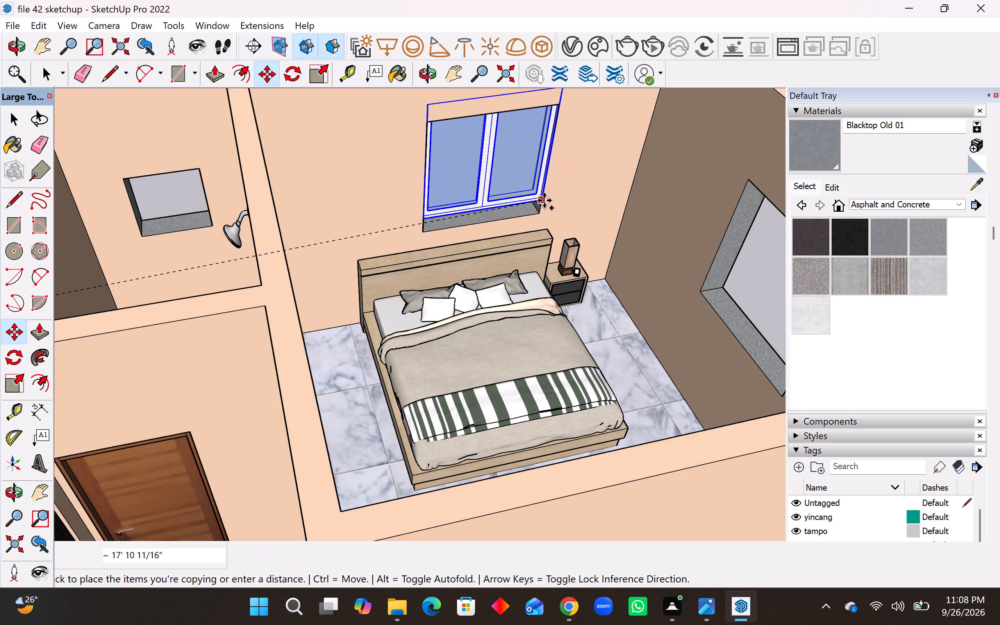
pyautogui.click(544, 214)
# Place a copy of the bedroom window outside the house and rotate it 90° to match the adjacent kitchen and living room wall.
pyautogui.click(540, 215)
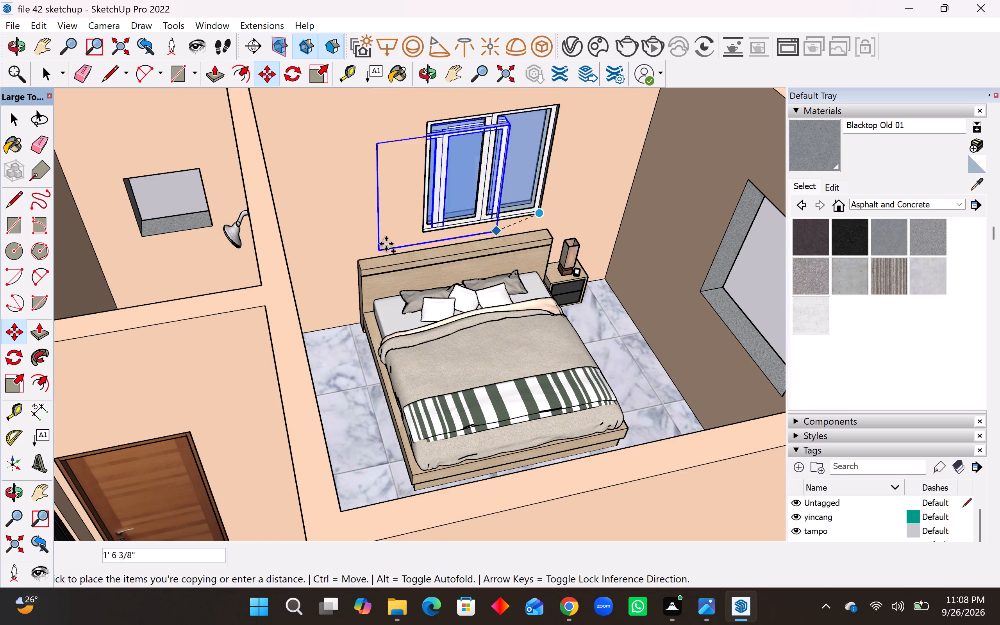
pyautogui.scroll(-18, 345, 250)
pyautogui.click(665, 289)
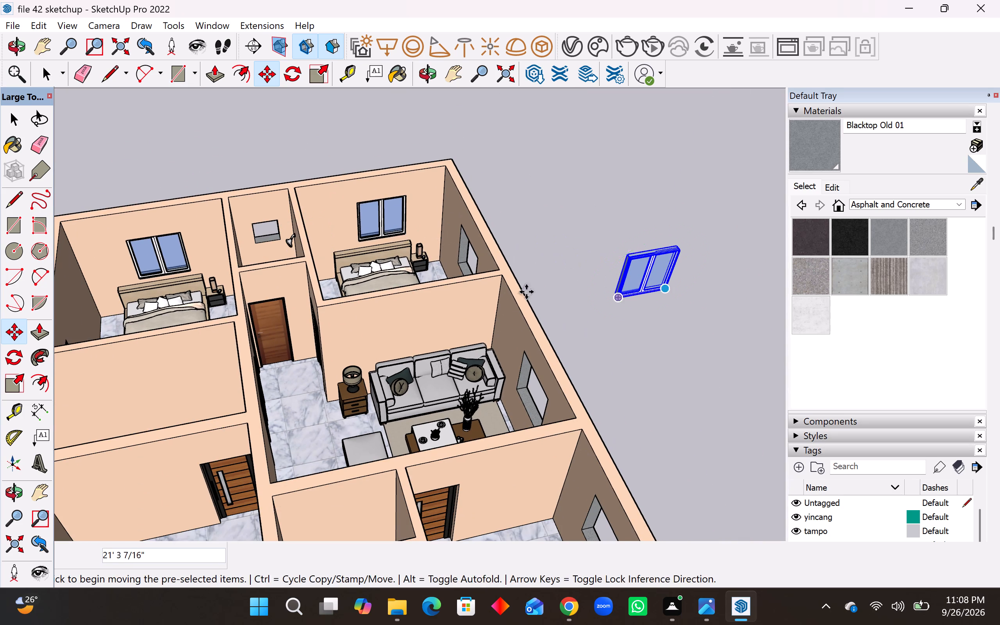
pyautogui.click(10, 360)
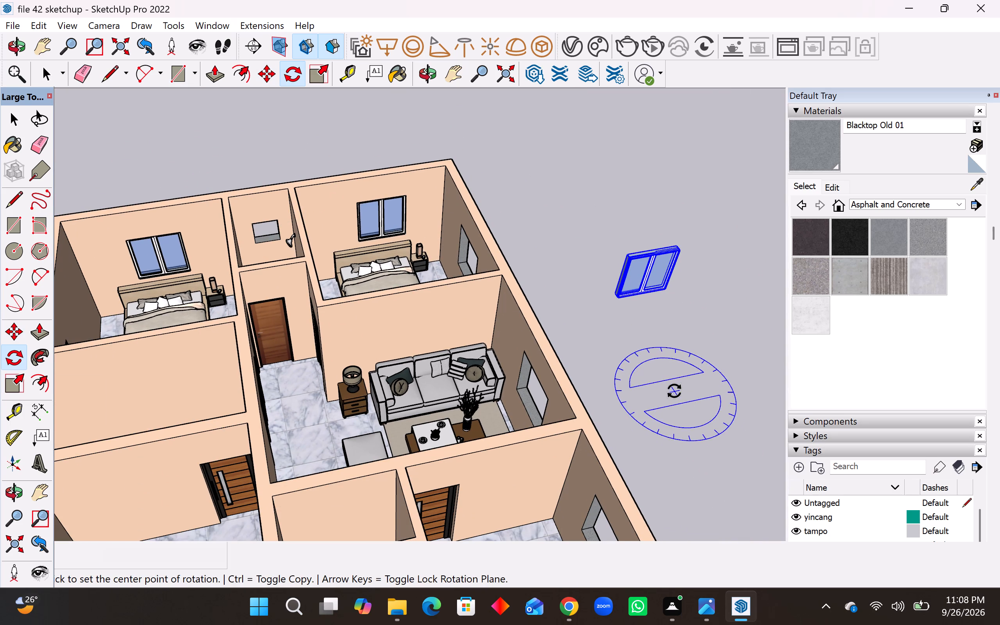
pyautogui.click(674, 391)
pyautogui.click(737, 376)
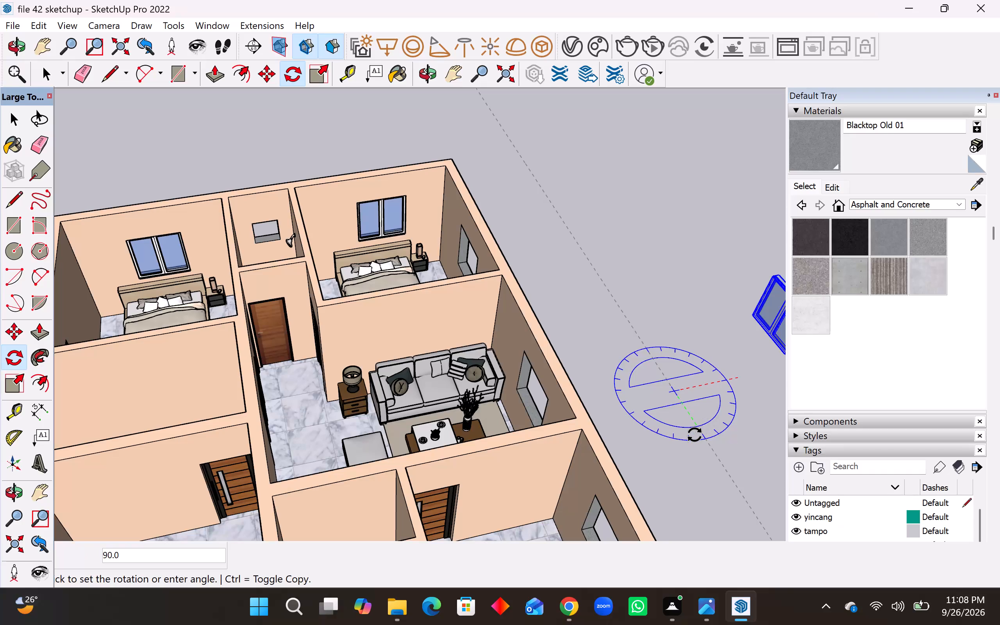
pyautogui.click(695, 435)
# Move the rotated window into the kitchen opening on the kitchen and living room wall.
pyautogui.moveTo(622, 423); pyautogui.dragTo(864, 418, button='middle')
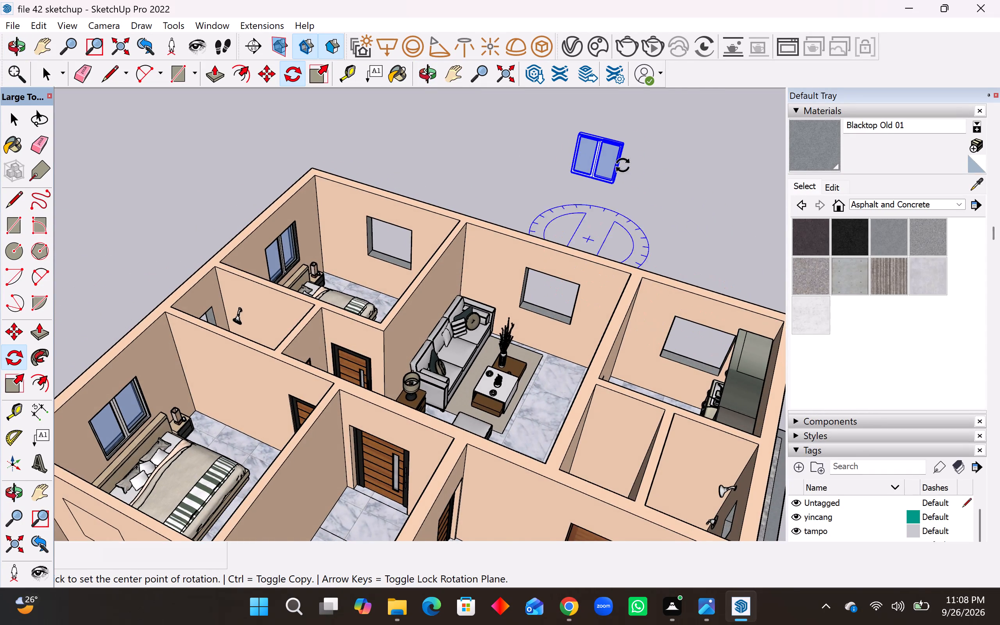
pyautogui.scroll(8, 622, 165)
pyautogui.press('m')
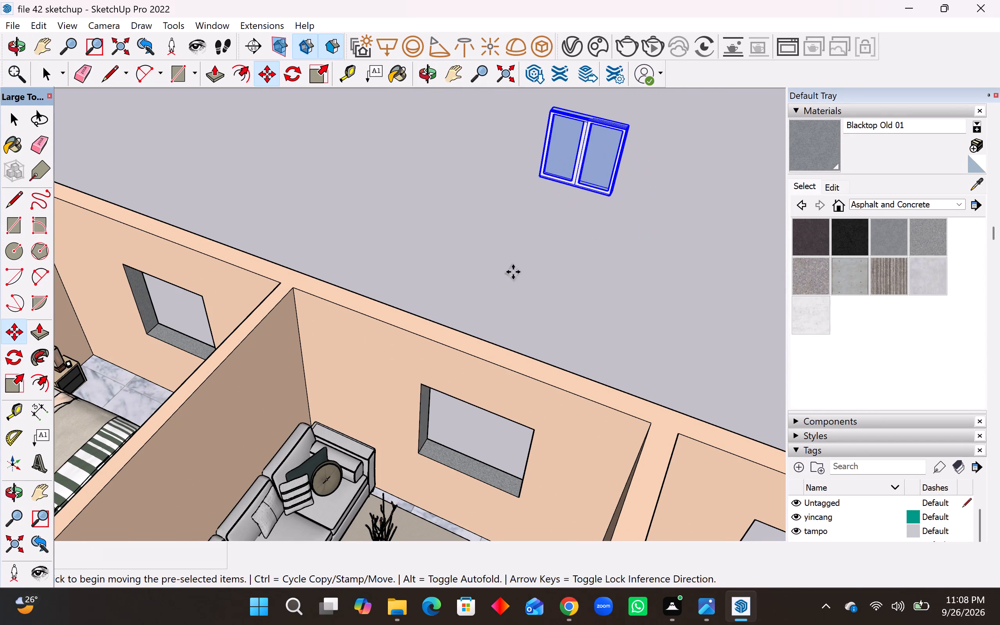
pyautogui.moveTo(513, 273); pyautogui.dragTo(596, 278, button='middle')
pyautogui.scroll(-6, 485, 296)
pyautogui.click(525, 199)
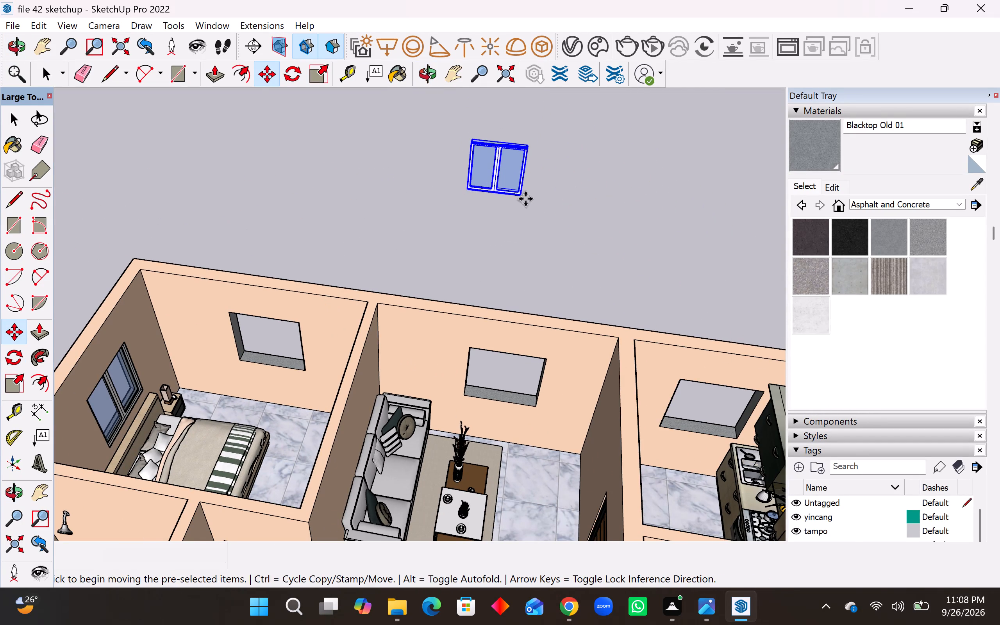
pyautogui.scroll(4, 849, 527)
pyautogui.scroll(13, 743, 462)
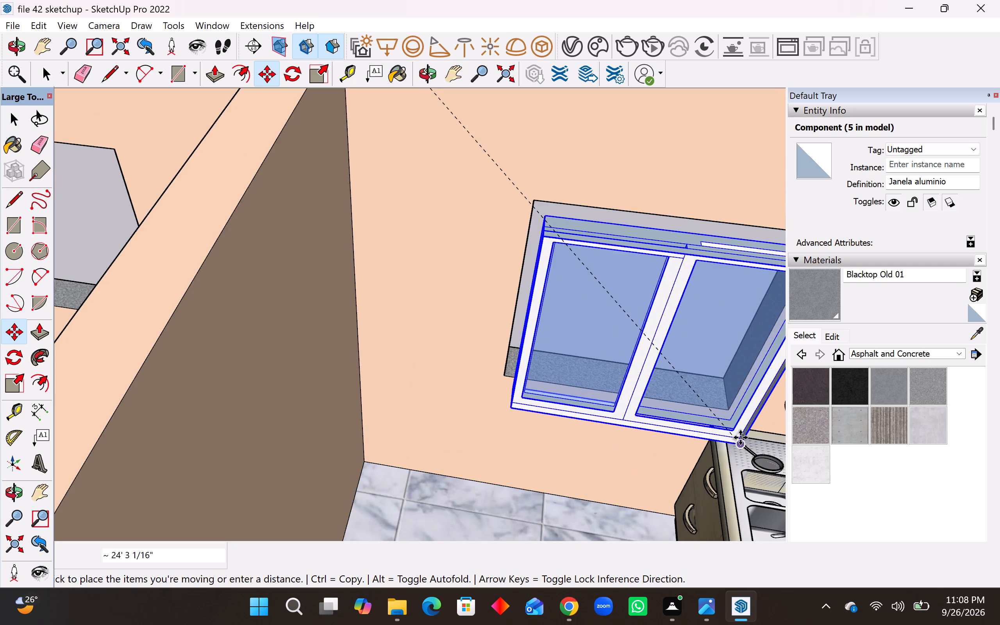
pyautogui.scroll(4, 738, 431)
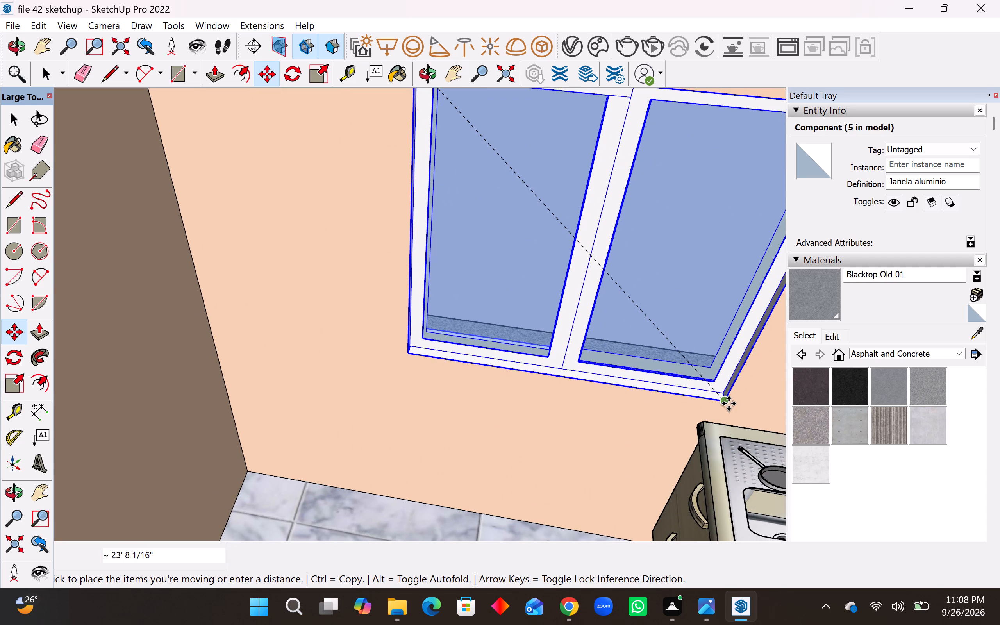
pyautogui.click(729, 404)
# Copy the rotated window from the kitchen opening into the living room opening in the same exterior wall.
pyautogui.click(729, 404)
pyautogui.scroll(-8, 804, 418)
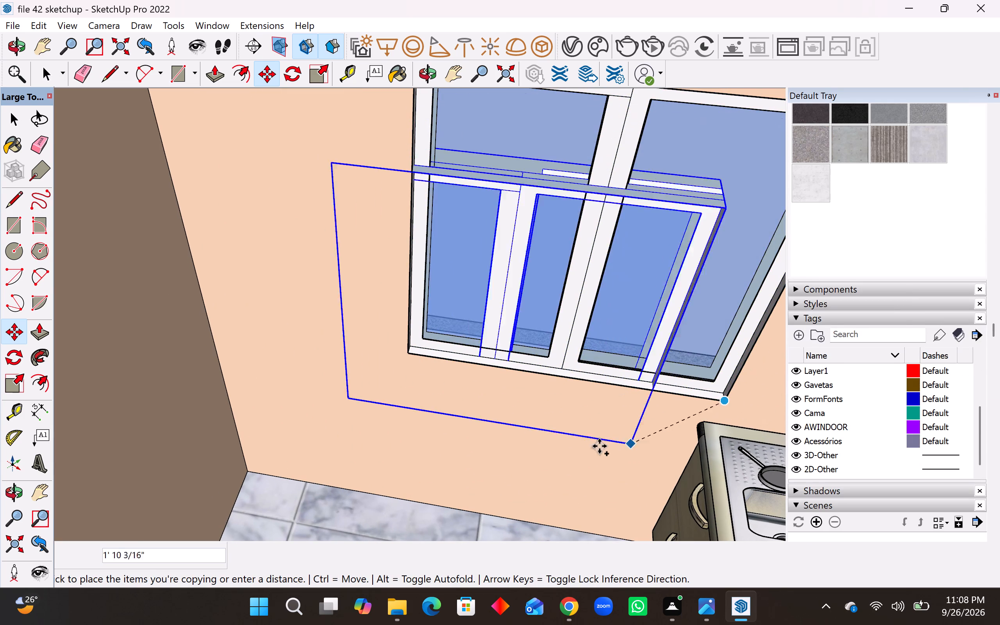
pyautogui.scroll(-14, 603, 444)
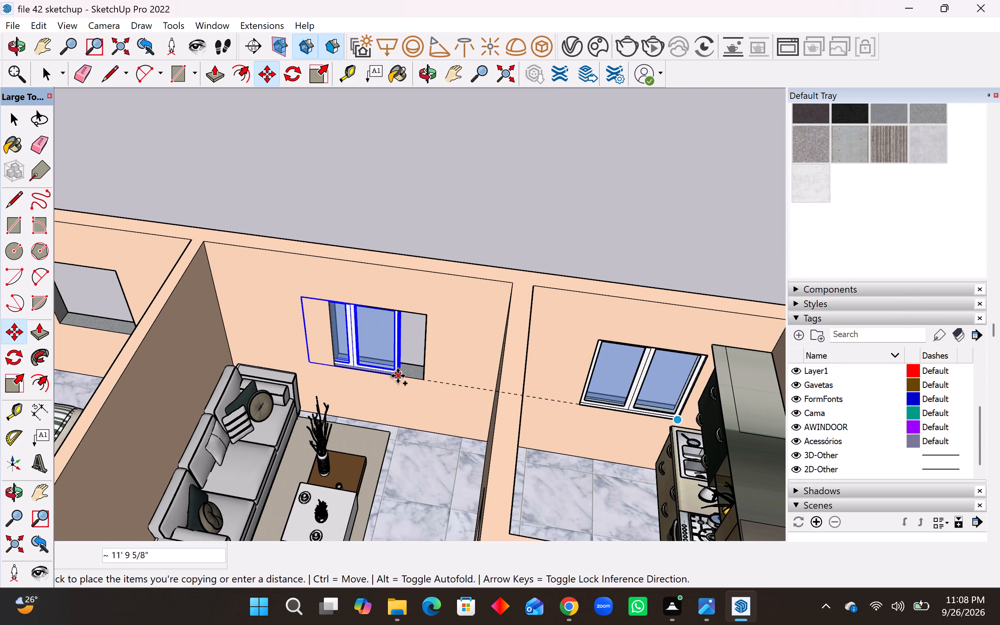
pyautogui.scroll(7, 398, 376)
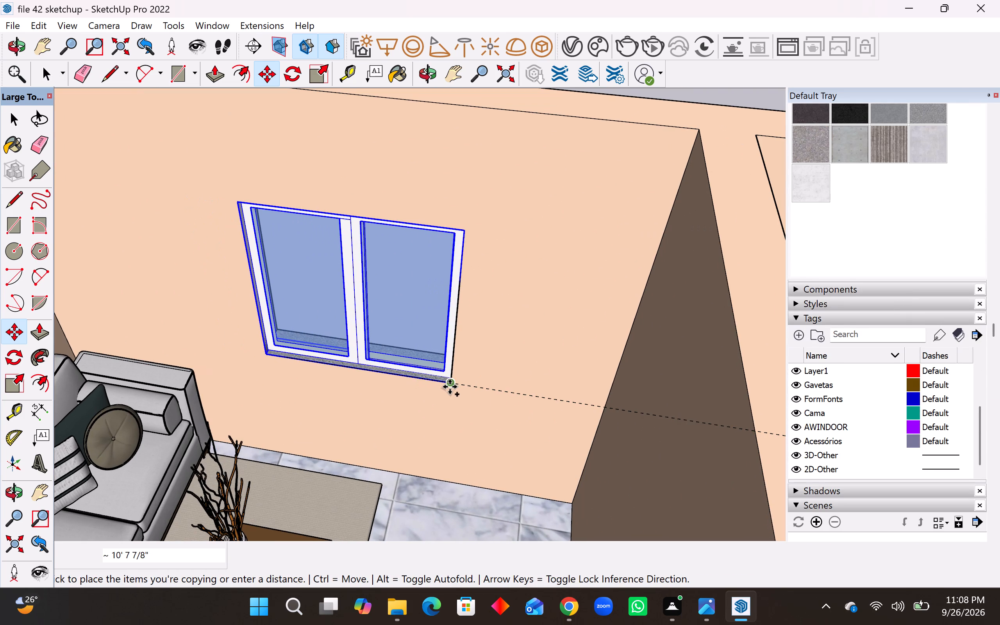
pyautogui.click(450, 387)
# Copy the living room window into the adjacent bedroom's opening along the same exterior wall.
pyautogui.click(452, 386)
pyautogui.scroll(-15, 558, 411)
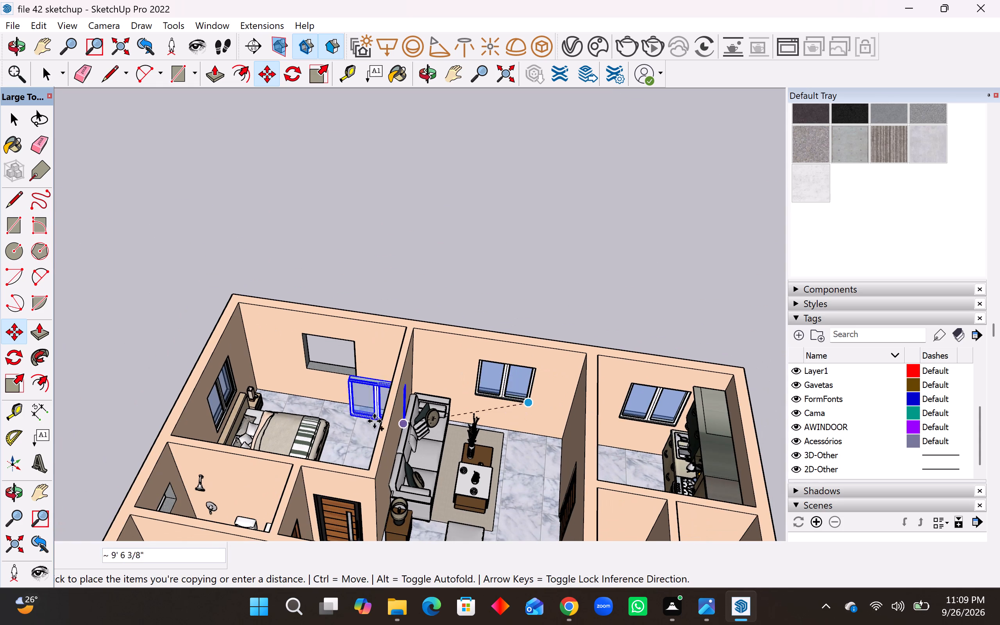
pyautogui.scroll(13, 330, 398)
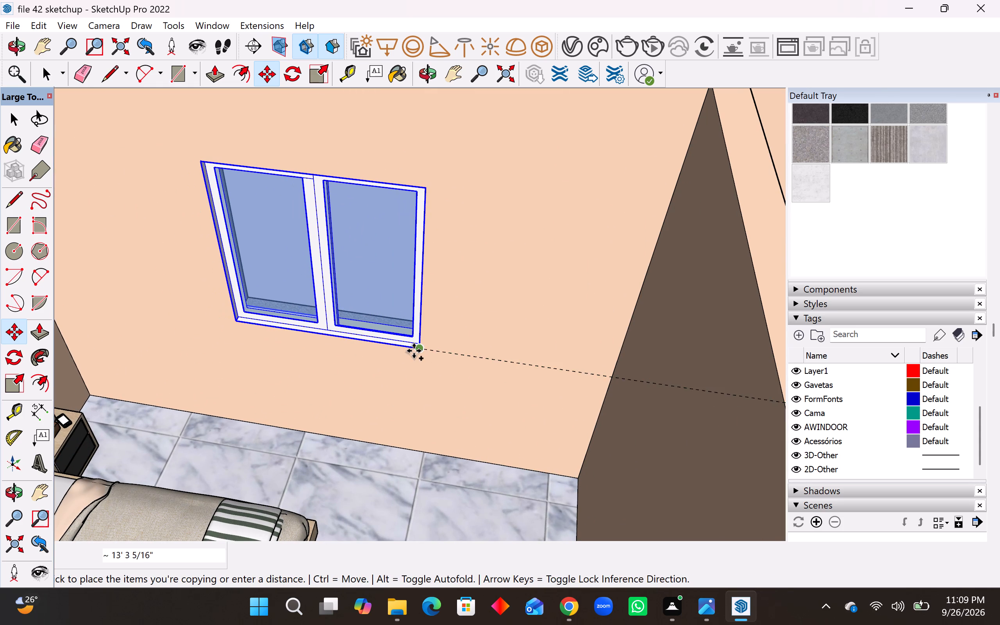
pyautogui.click(414, 351)
# Copy the window into the two openings on the opposite front side: the hallway's exterior wall and beside the porch door.
pyautogui.click(416, 350)
pyautogui.scroll(-13, 421, 373)
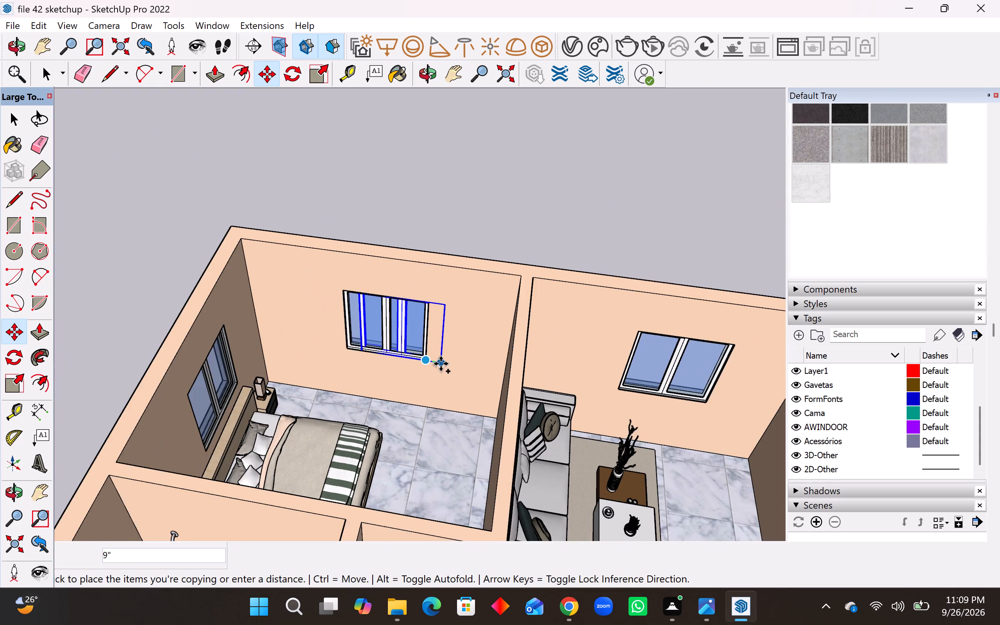
pyautogui.scroll(-19, 441, 364)
pyautogui.scroll(-11, 448, 360)
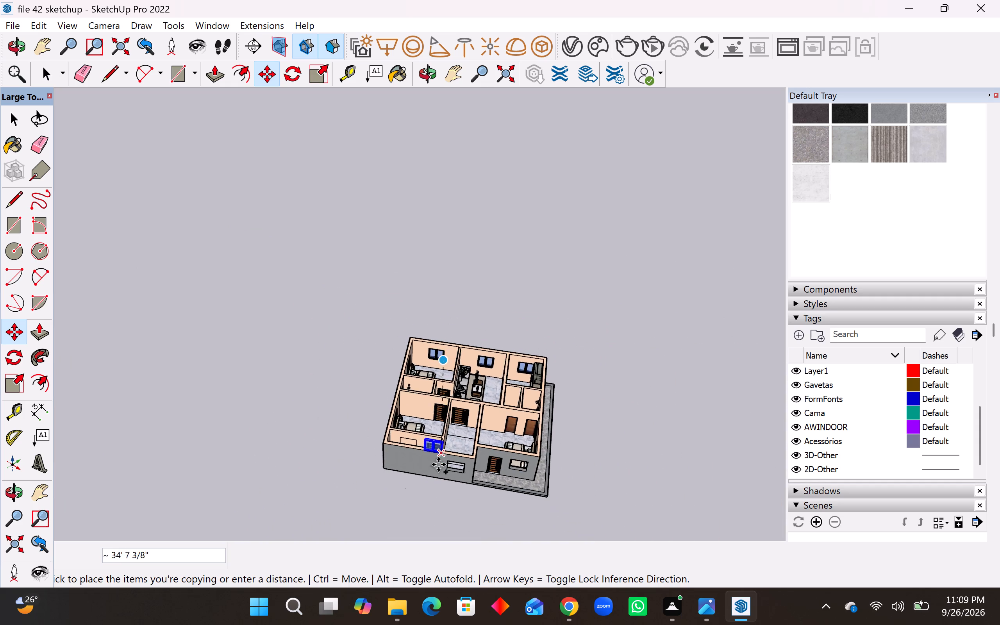
pyautogui.scroll(15, 438, 465)
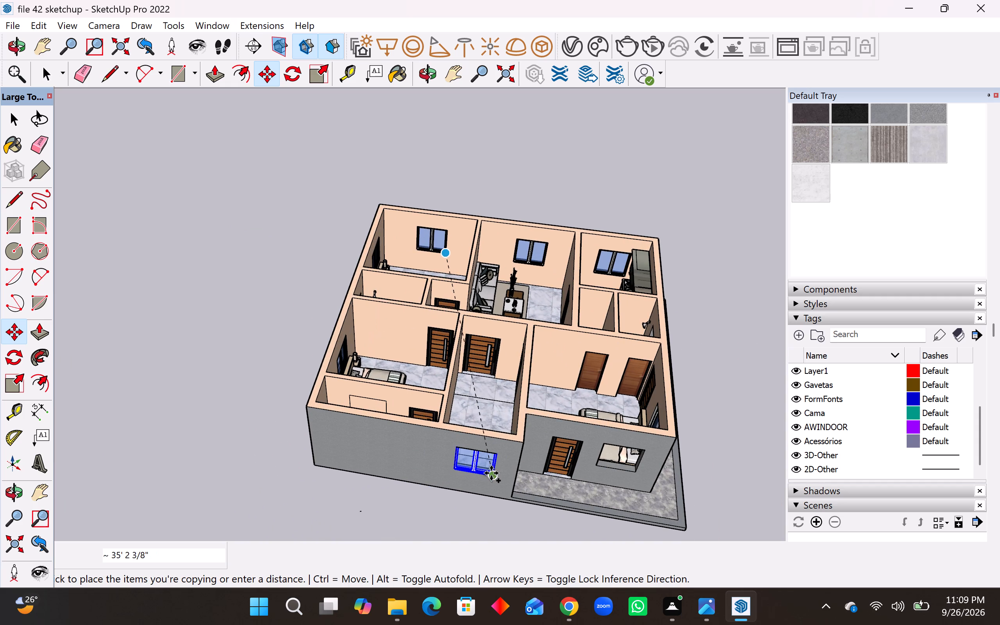
pyautogui.click(490, 475)
pyautogui.click(491, 476)
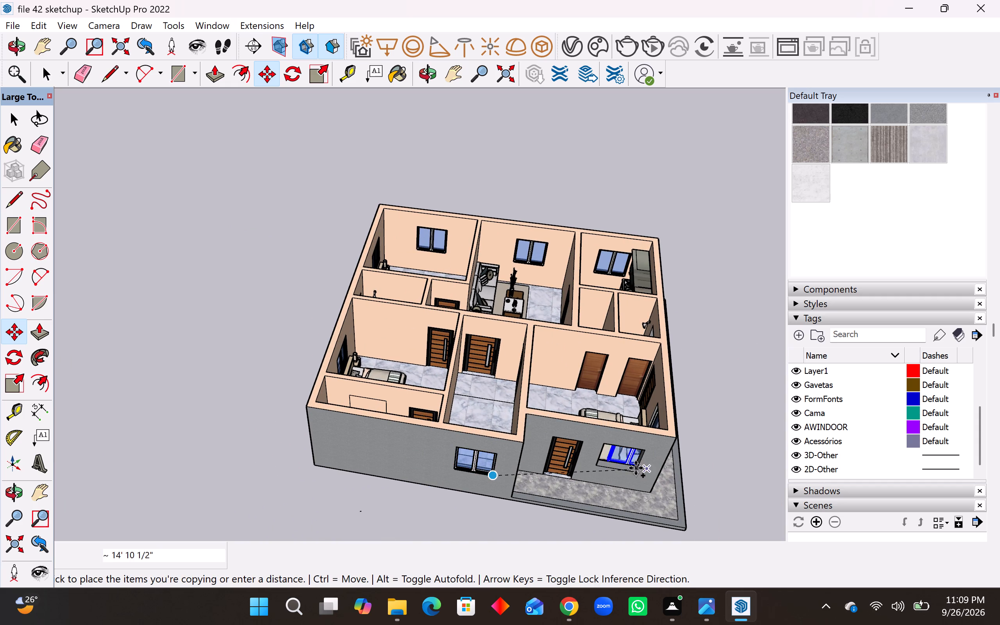
pyautogui.click(632, 476)
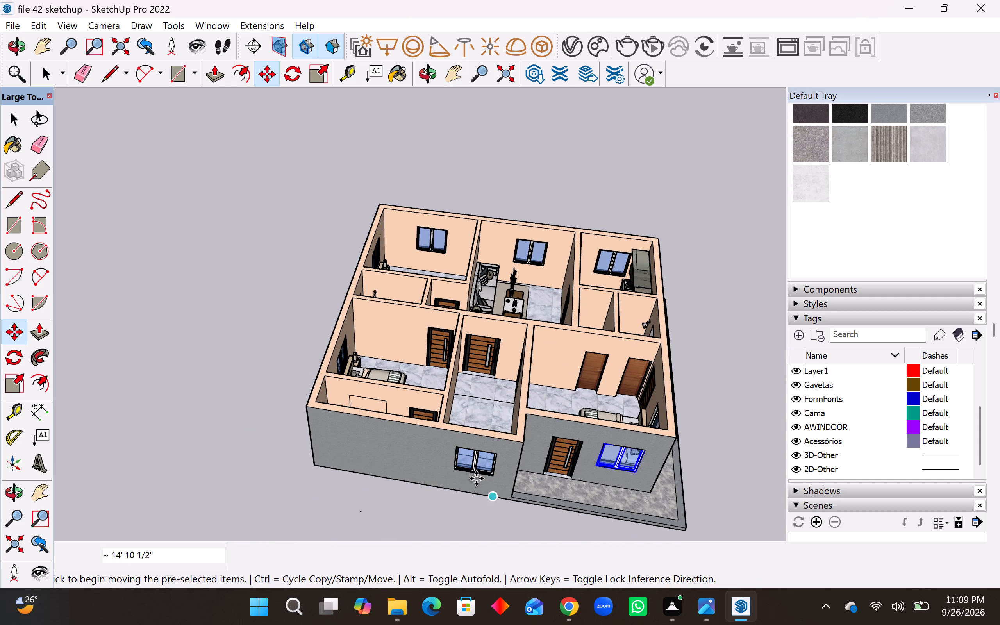
# Push the rectangle on the partition wall between the small front room and bedroom in by 6" to cut an opening.
pyautogui.moveTo(453, 446); pyautogui.dragTo(489, 518, button='middle')
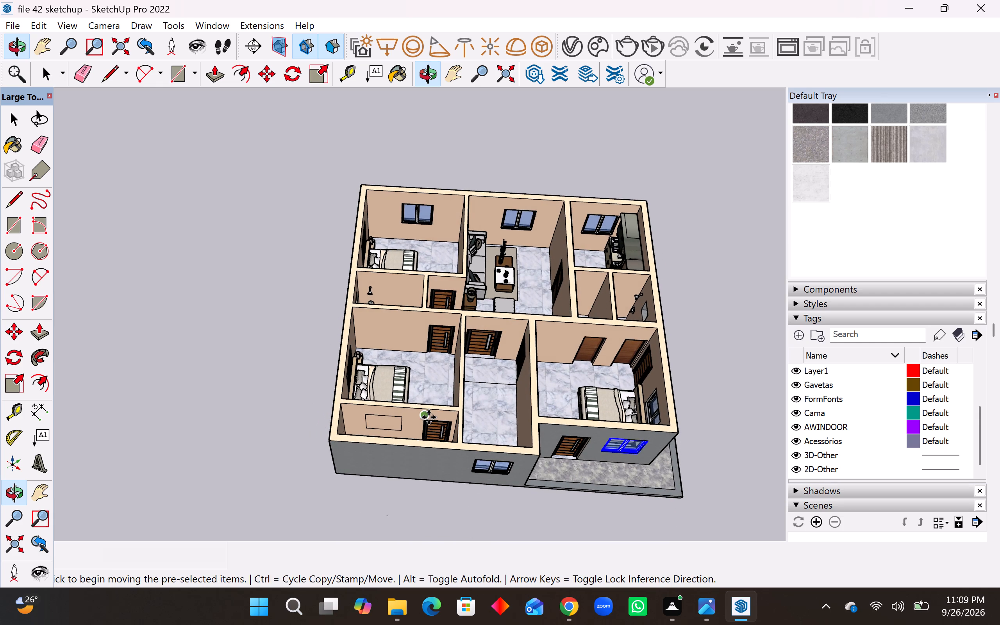
pyautogui.scroll(6, 429, 417)
pyautogui.moveTo(426, 418); pyautogui.dragTo(446, 404, button='middle')
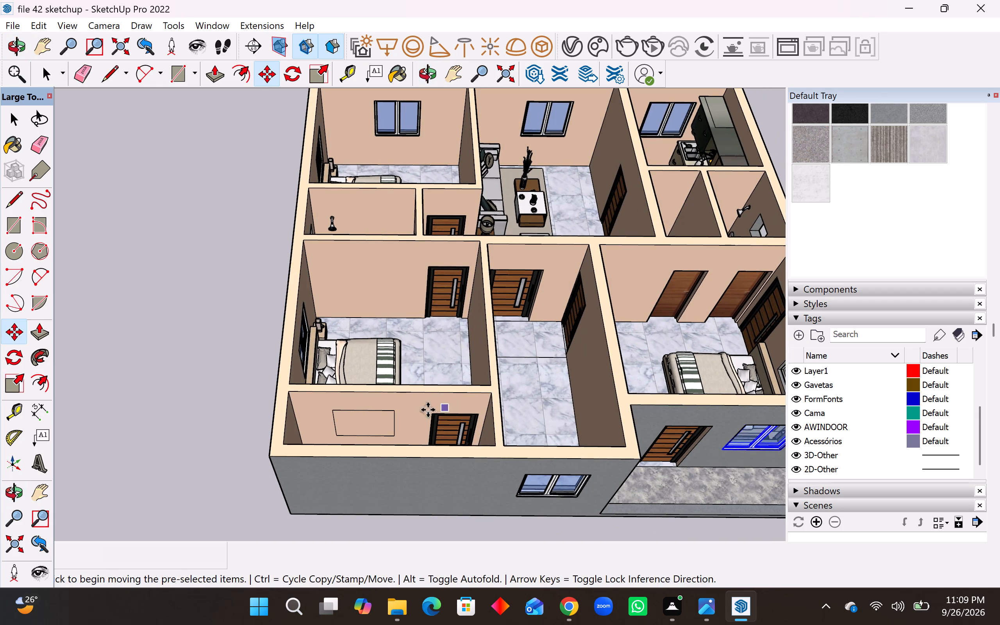
pyautogui.moveTo(375, 408); pyautogui.dragTo(397, 419, button='middle')
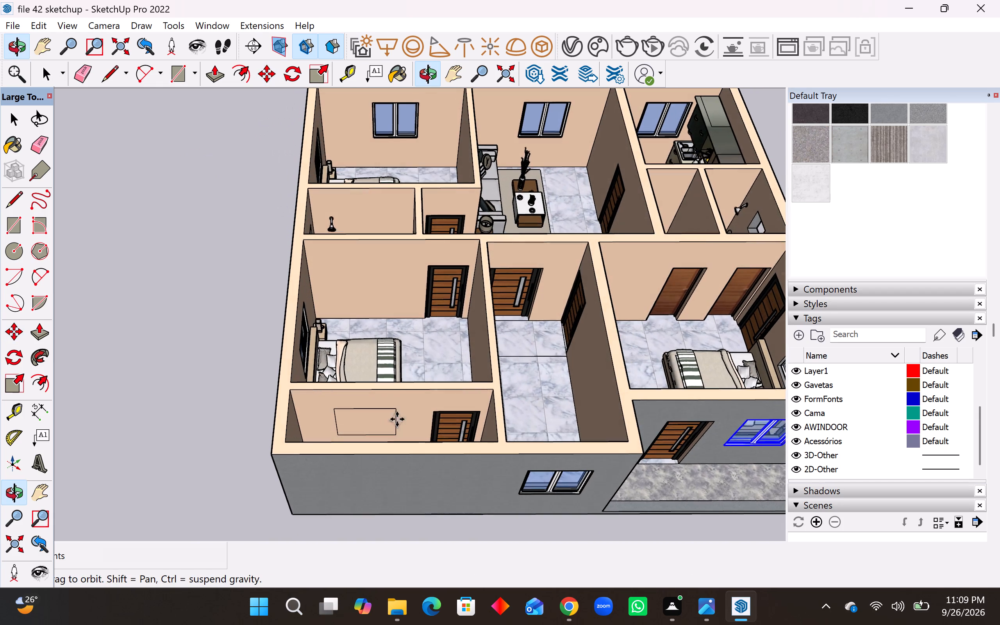
pyautogui.click(37, 339)
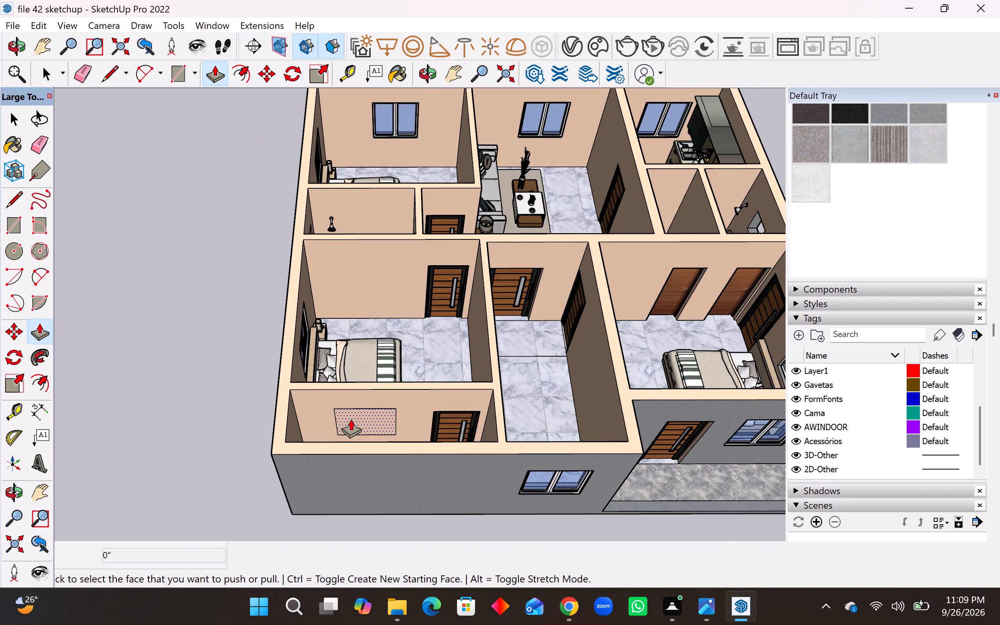
pyautogui.click(352, 418)
pyautogui.click(418, 382)
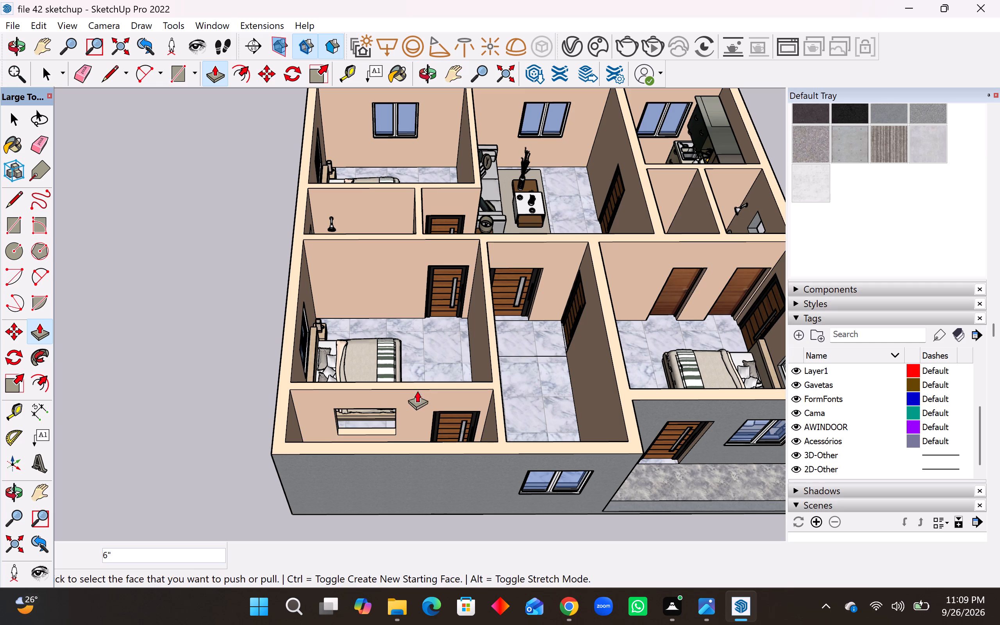
# Copy the hallway's front window into the newly cut opening in the small front room's partition wall.
pyautogui.scroll(-3, 389, 441)
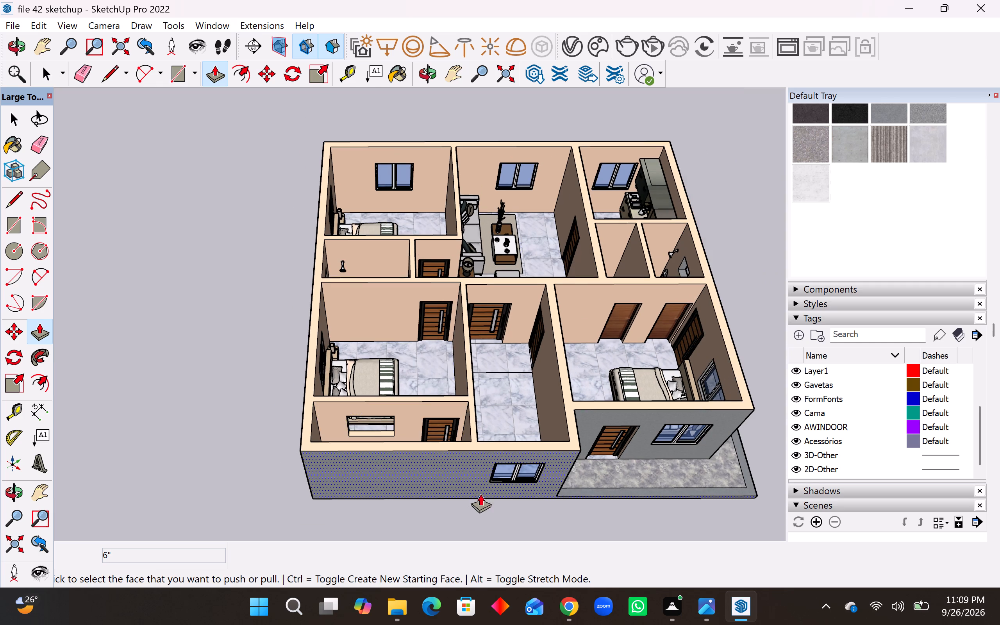
pyautogui.scroll(4, 545, 491)
pyautogui.press('space')
pyautogui.click(522, 471)
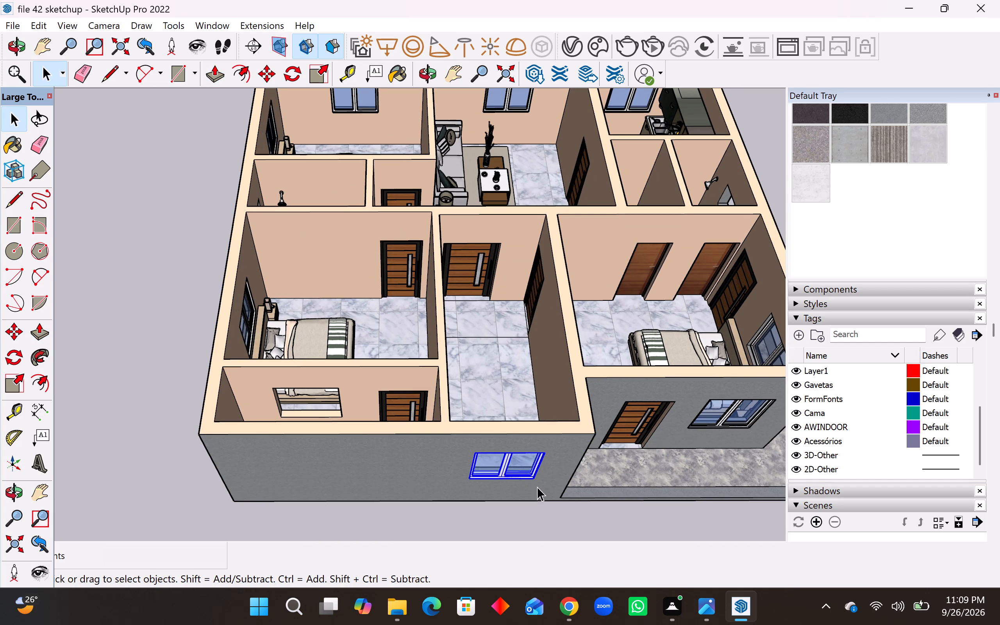
pyautogui.press('m')
pyautogui.click(533, 480)
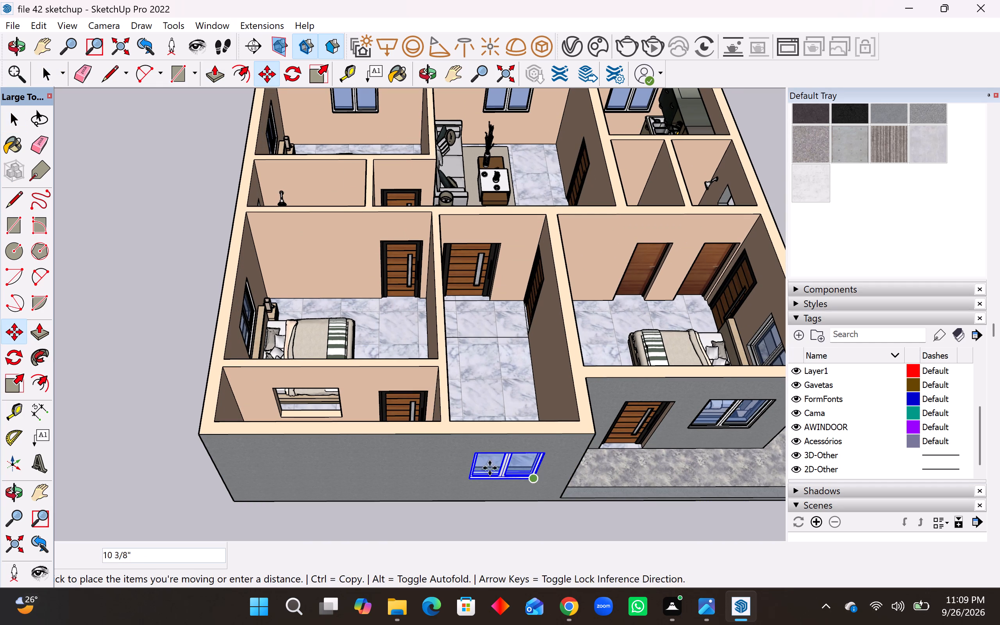
pyautogui.scroll(14, 325, 428)
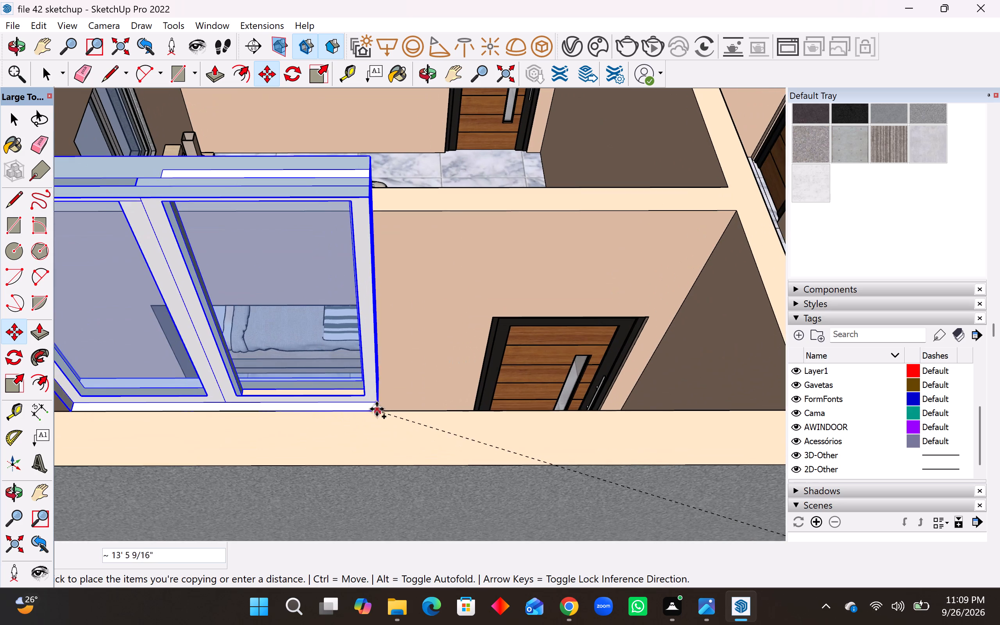
pyautogui.scroll(9, 372, 407)
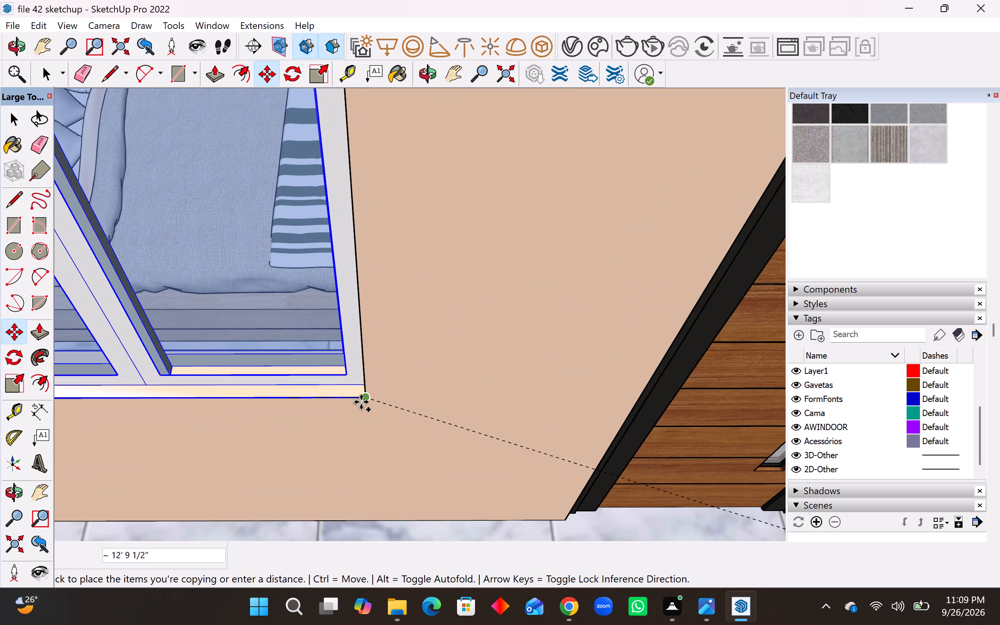
pyautogui.click(364, 400)
# Place another copy of the partition window outside the house, about 18' 2" away.
pyautogui.scroll(-8, 402, 417)
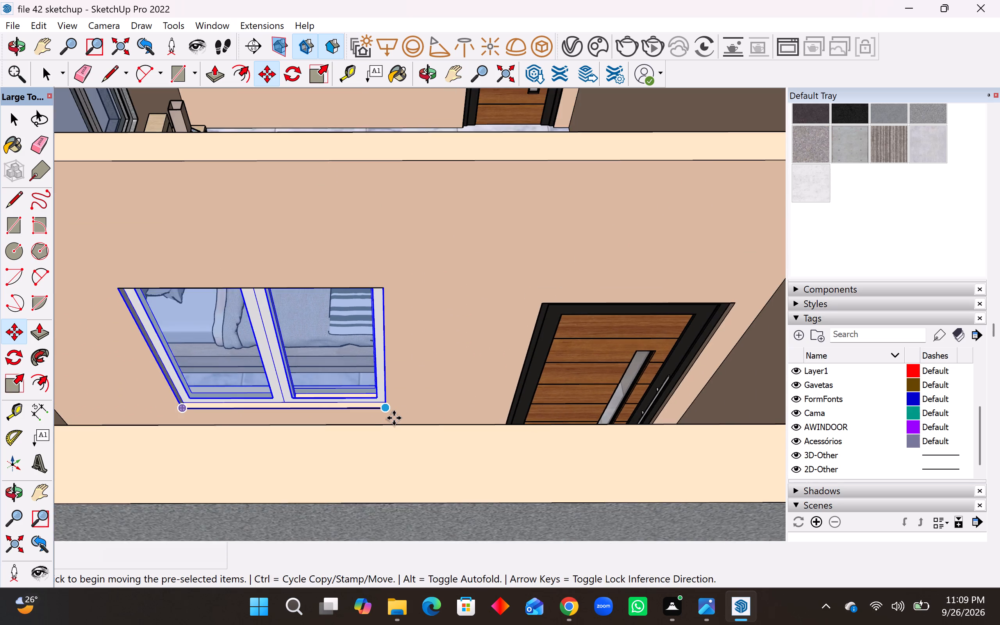
pyautogui.scroll(4, 391, 416)
pyautogui.click(385, 406)
pyautogui.scroll(-5, 428, 418)
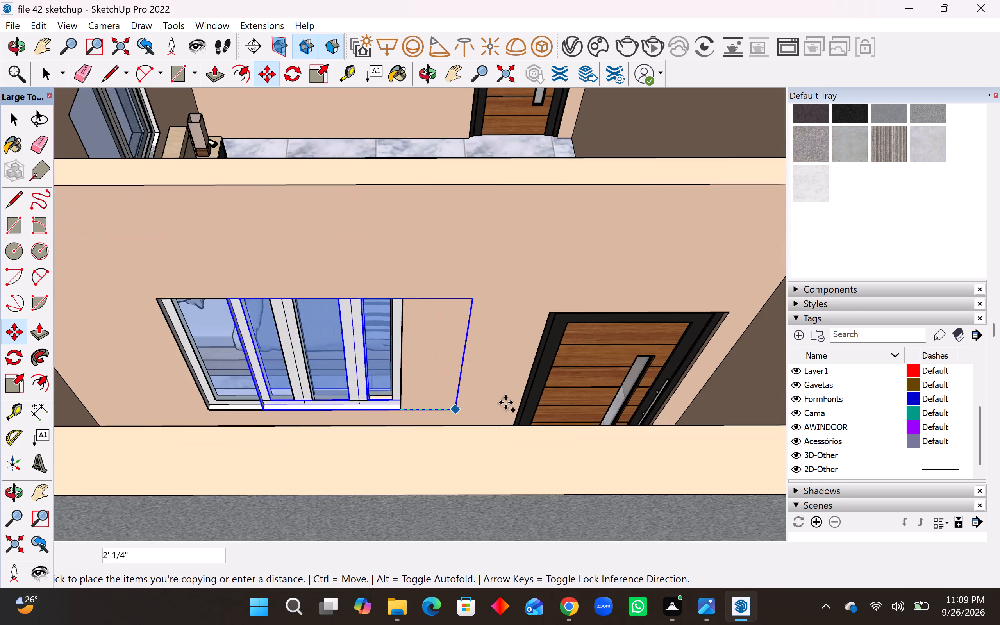
pyautogui.scroll(-20, 505, 402)
pyautogui.click(277, 382)
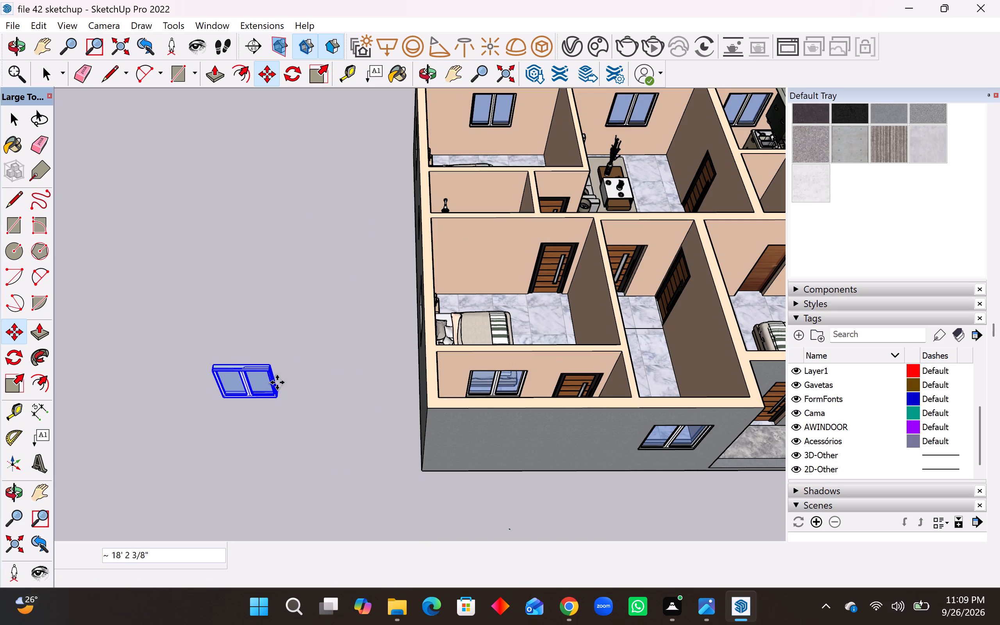
# Scale the outside window copy to about 0.28 of its height and 0.26 of its width.
pyautogui.click(16, 376)
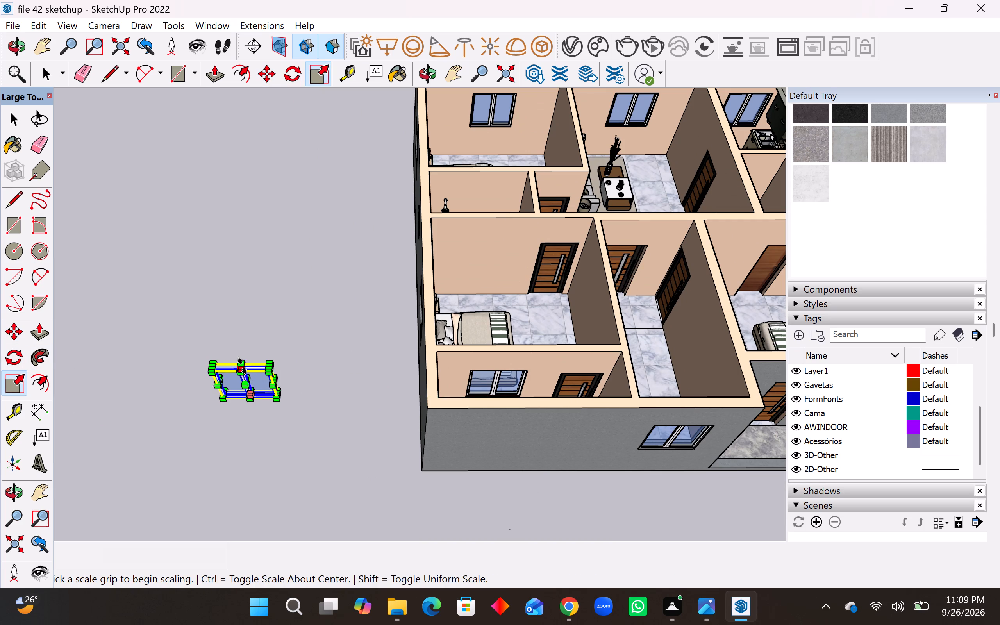
pyautogui.click(242, 366)
pyautogui.click(259, 384)
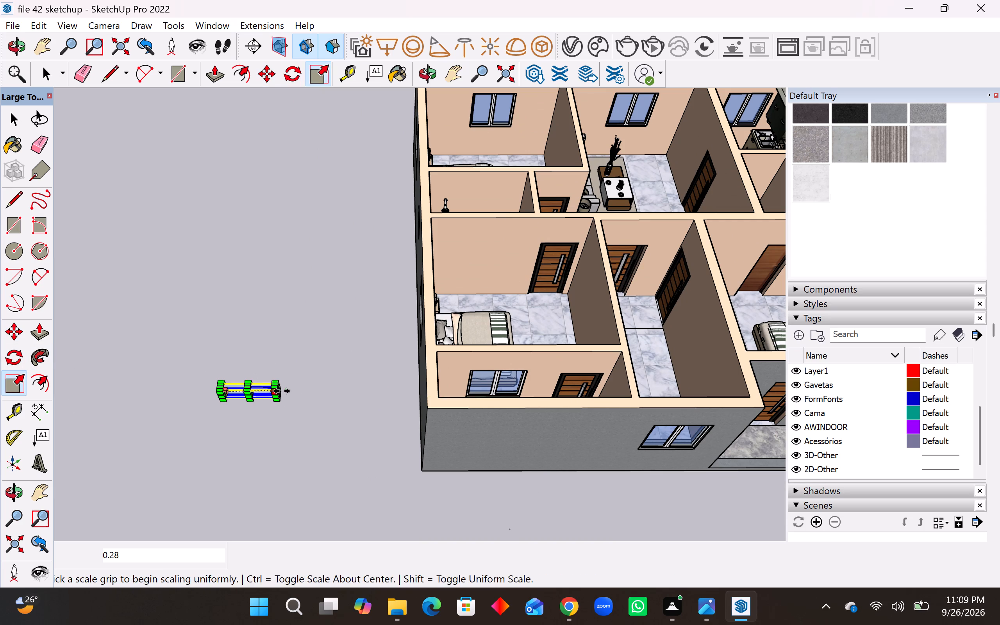
pyautogui.scroll(9, 283, 404)
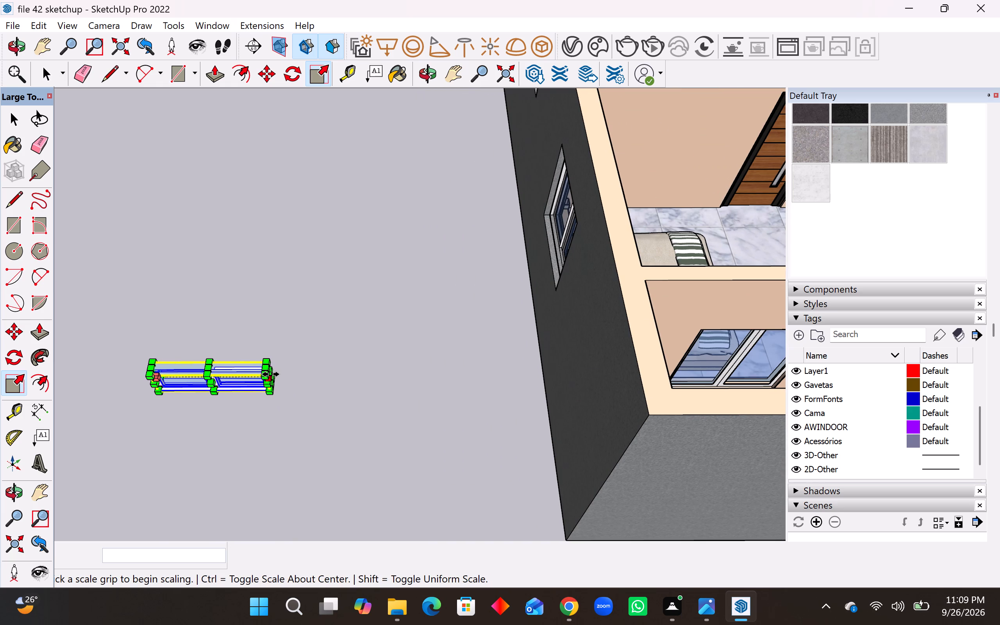
pyautogui.click(271, 374)
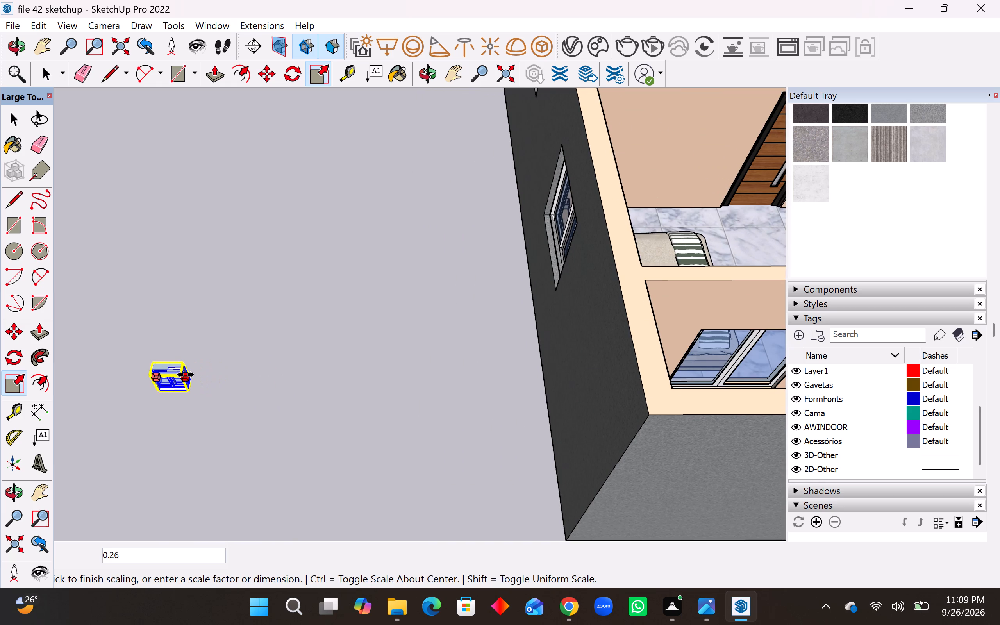
pyautogui.click(186, 375)
# Rotate the small window copy 90° about the vertical axis to match the side wall with the small square opening.
pyautogui.scroll(-11, 354, 387)
pyautogui.moveTo(418, 411); pyautogui.dragTo(420, 411, button='middle')
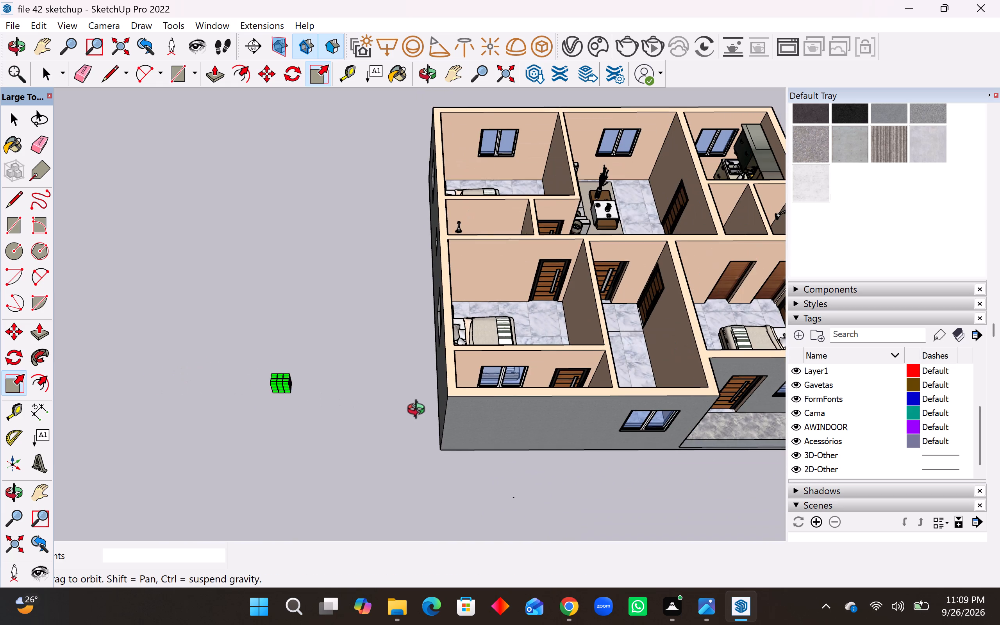
pyautogui.moveTo(420, 411); pyautogui.dragTo(343, 314, button='middle')
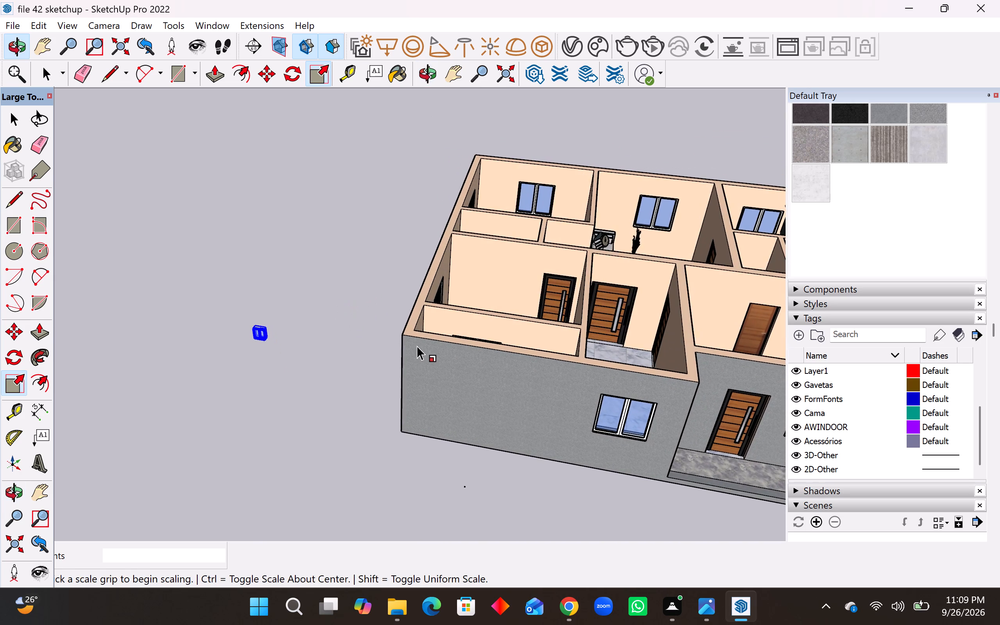
pyautogui.scroll(-9, 417, 346)
pyautogui.moveTo(432, 343); pyautogui.dragTo(676, 475, button='middle')
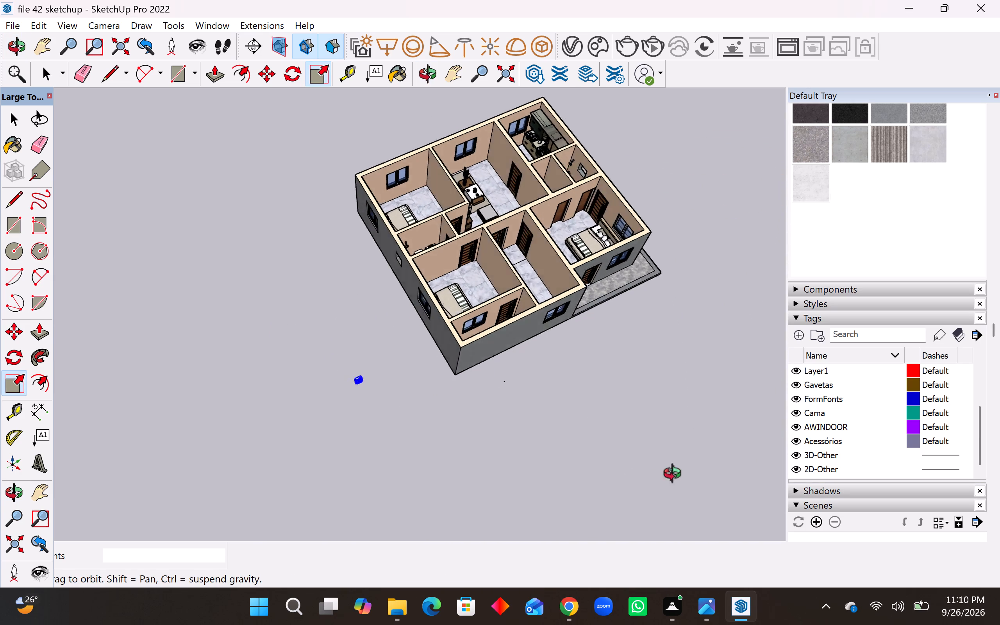
pyautogui.moveTo(676, 475); pyautogui.dragTo(300, 357, button='middle')
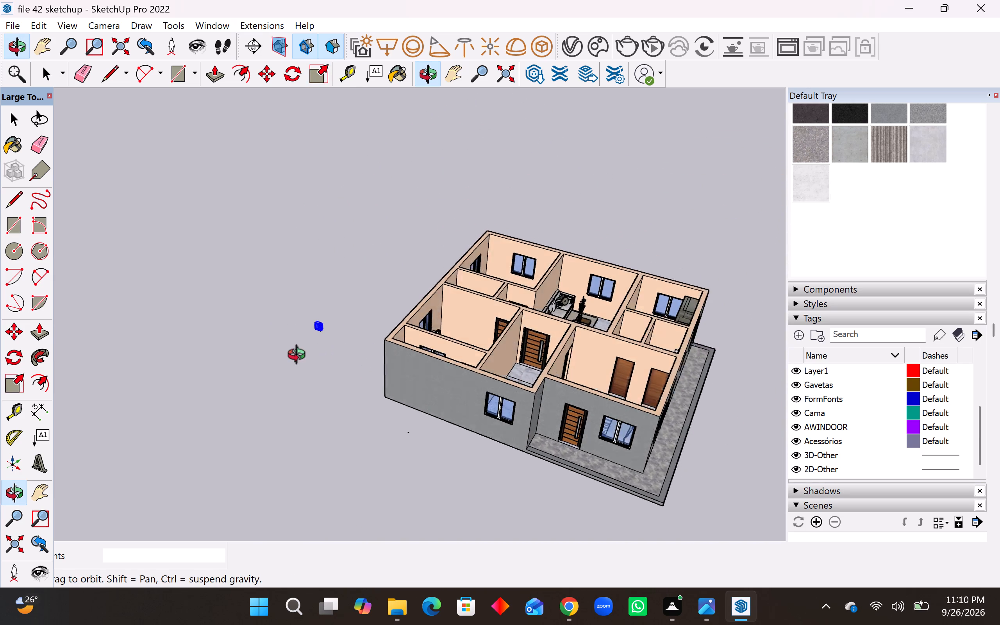
pyautogui.moveTo(300, 357); pyautogui.dragTo(642, 383, button='middle')
pyautogui.middleClick(642, 383)
pyautogui.scroll(5, 292, 386)
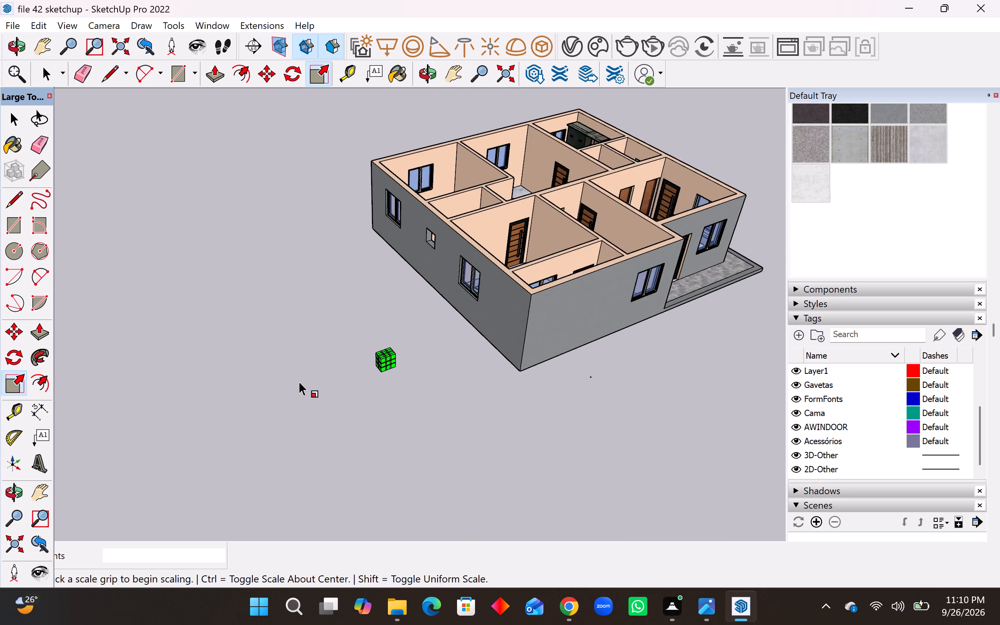
pyautogui.scroll(10, 299, 381)
pyautogui.click(11, 354)
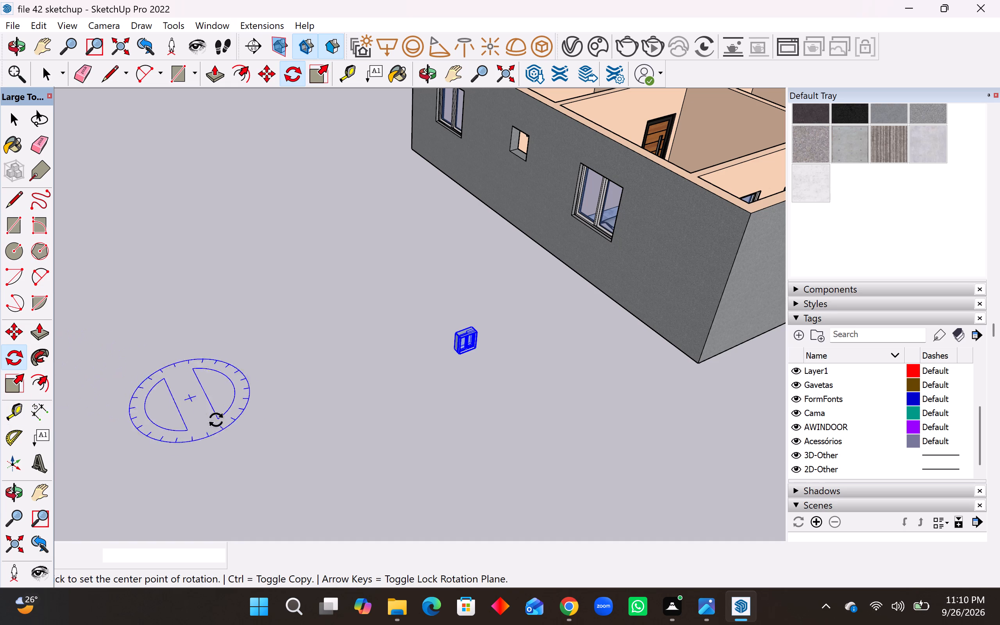
pyautogui.click(362, 429)
pyautogui.click(435, 395)
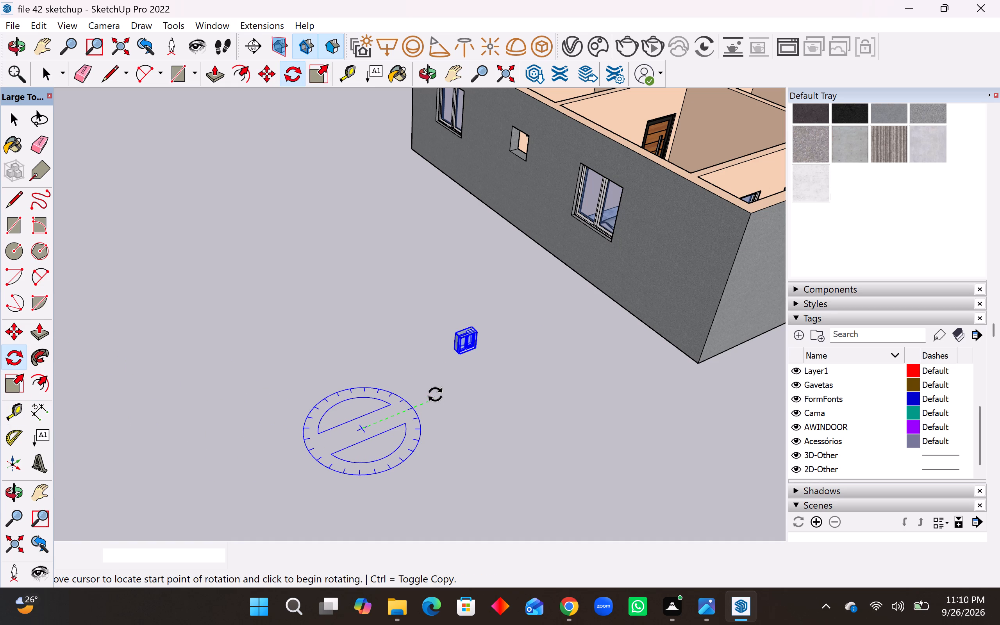
pyautogui.click(398, 472)
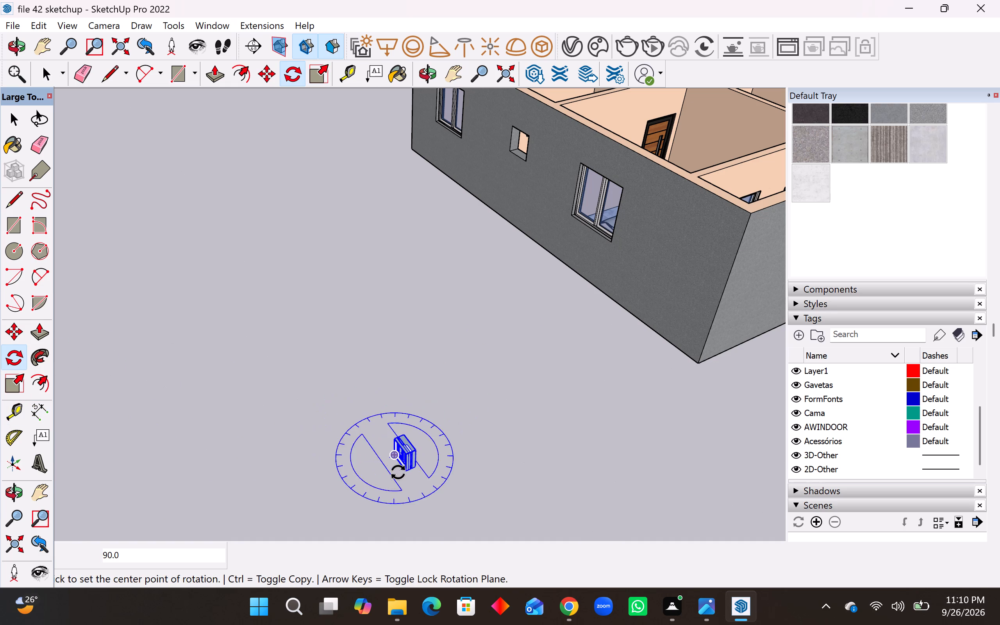
# Move the small window copy by its bottom corner into the lower corner of the side wall's small square opening.
pyautogui.press('m')
pyautogui.scroll(7, 403, 475)
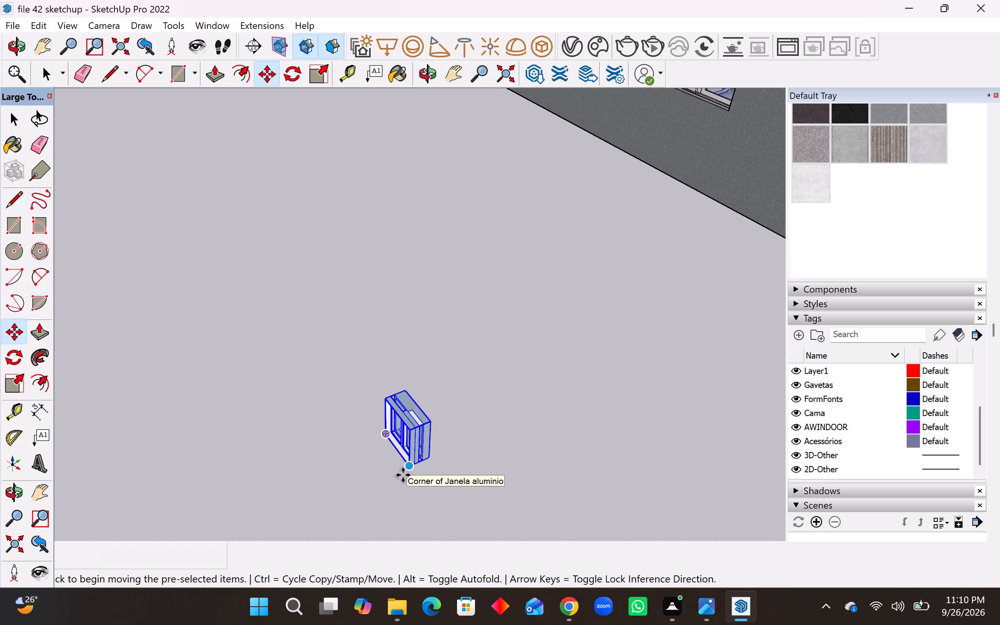
pyautogui.moveTo(403, 475); pyautogui.dragTo(527, 467, button='middle')
pyautogui.click(701, 395)
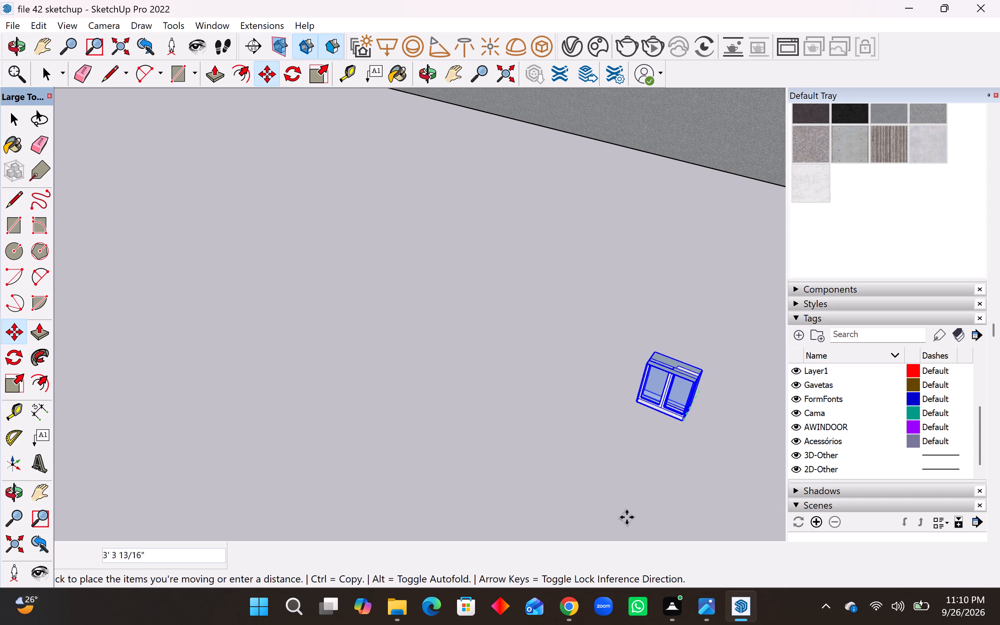
pyautogui.scroll(-14, 627, 521)
pyautogui.scroll(13, 470, 231)
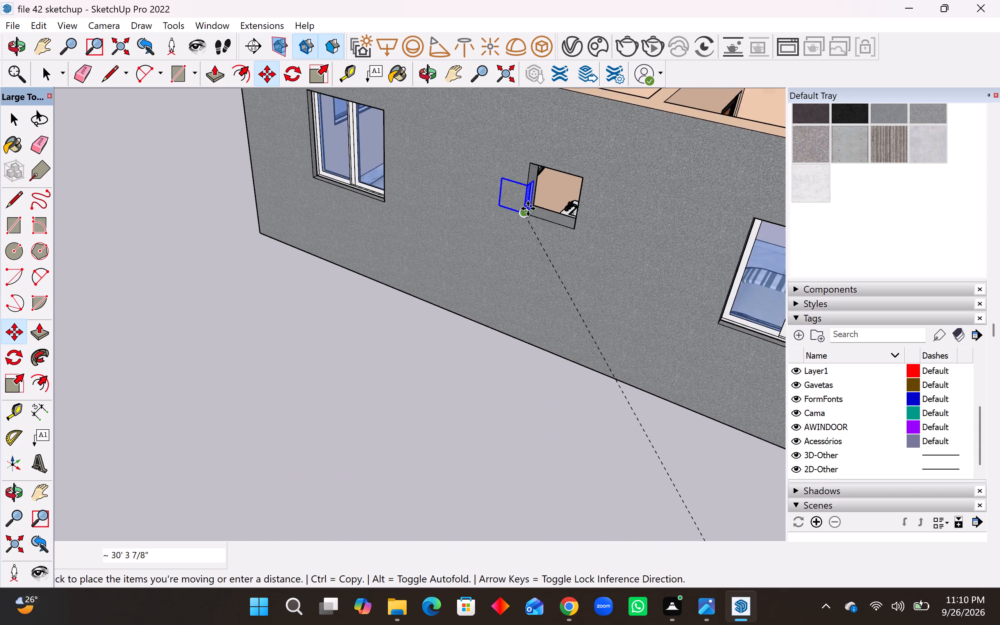
pyautogui.scroll(5, 528, 209)
pyautogui.click(598, 241)
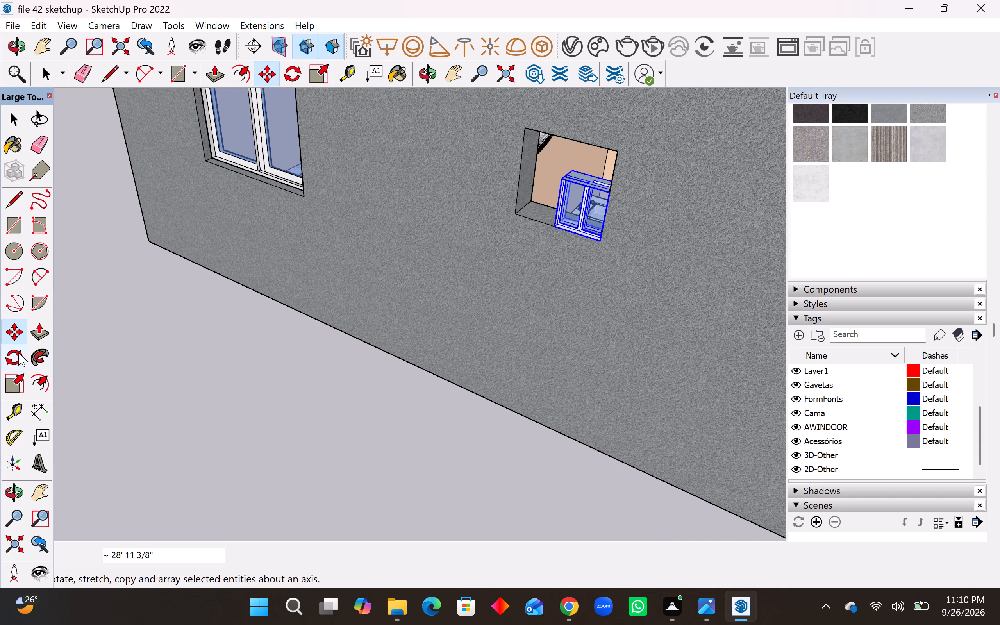
# Scale the small window up to the opening's height and to about 1.92 of its width so it fills the square opening.
pyautogui.click(12, 377)
pyautogui.click(591, 179)
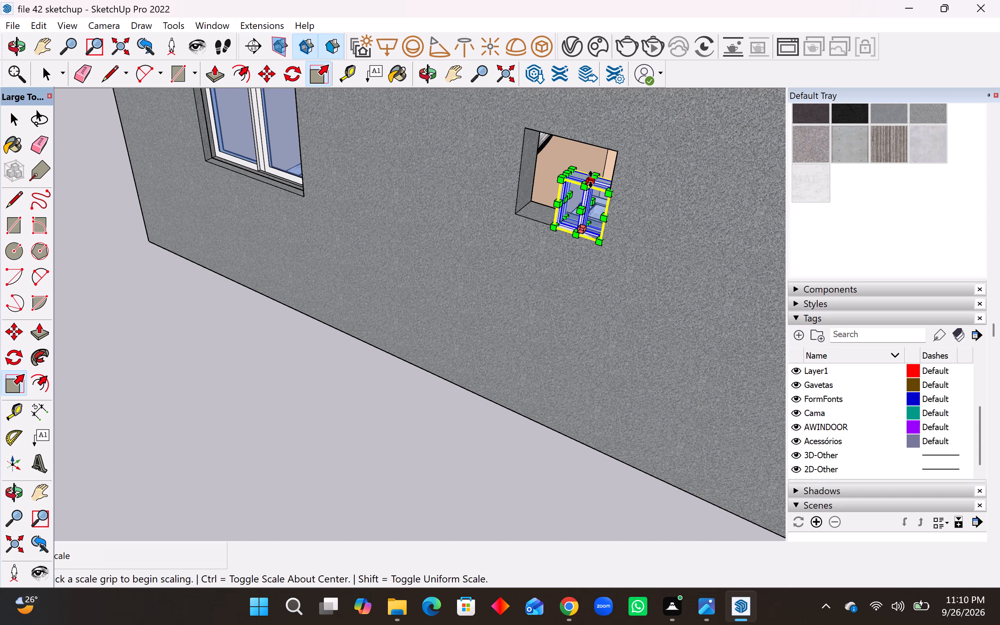
pyautogui.click(603, 148)
pyautogui.moveTo(565, 175); pyautogui.dragTo(650, 185, button='middle')
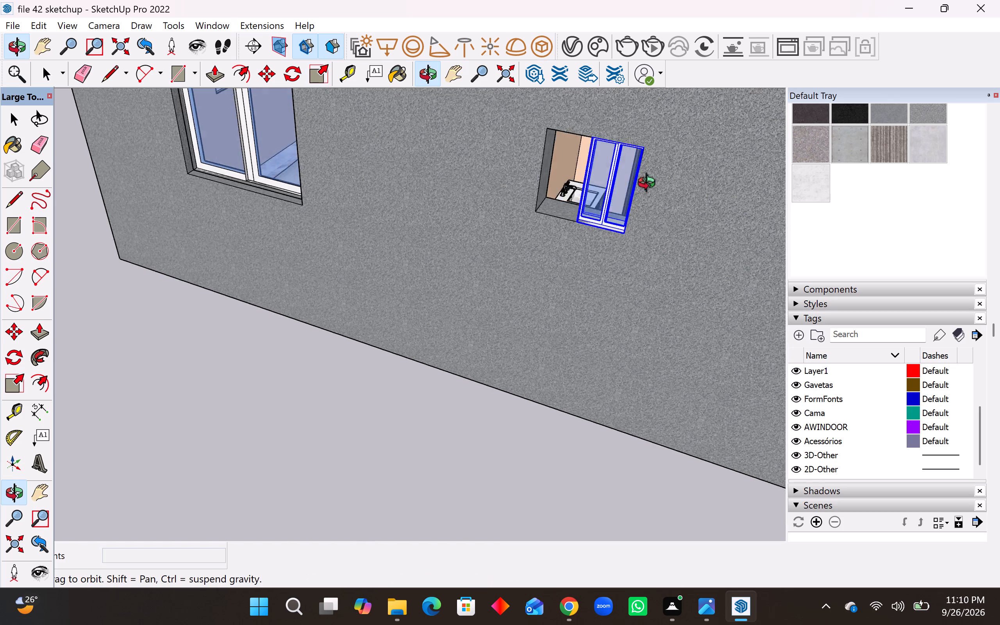
pyautogui.moveTo(650, 185); pyautogui.dragTo(748, 198, button='middle')
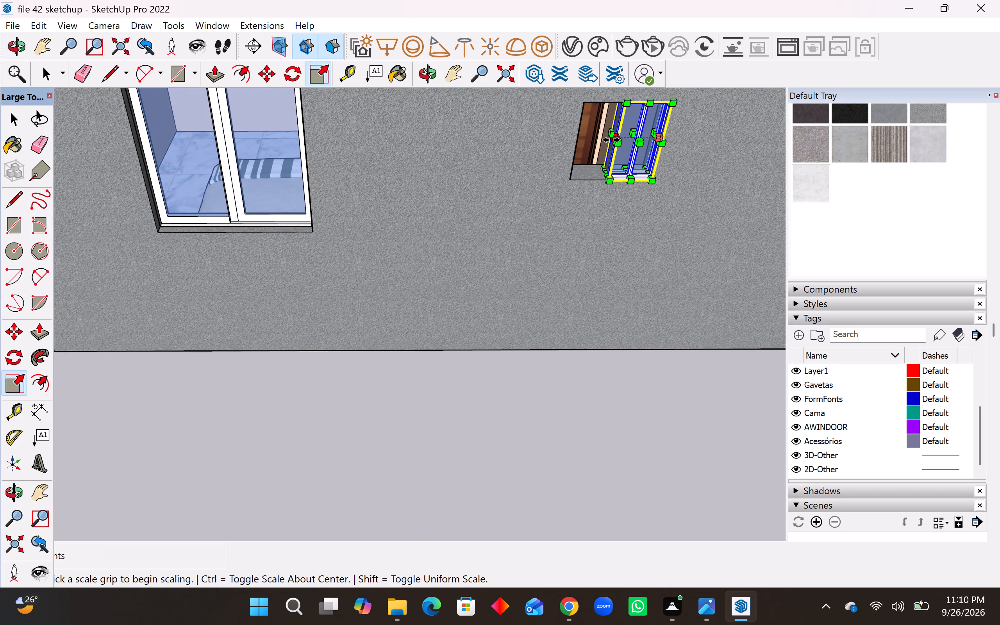
pyautogui.click(611, 140)
pyautogui.click(571, 143)
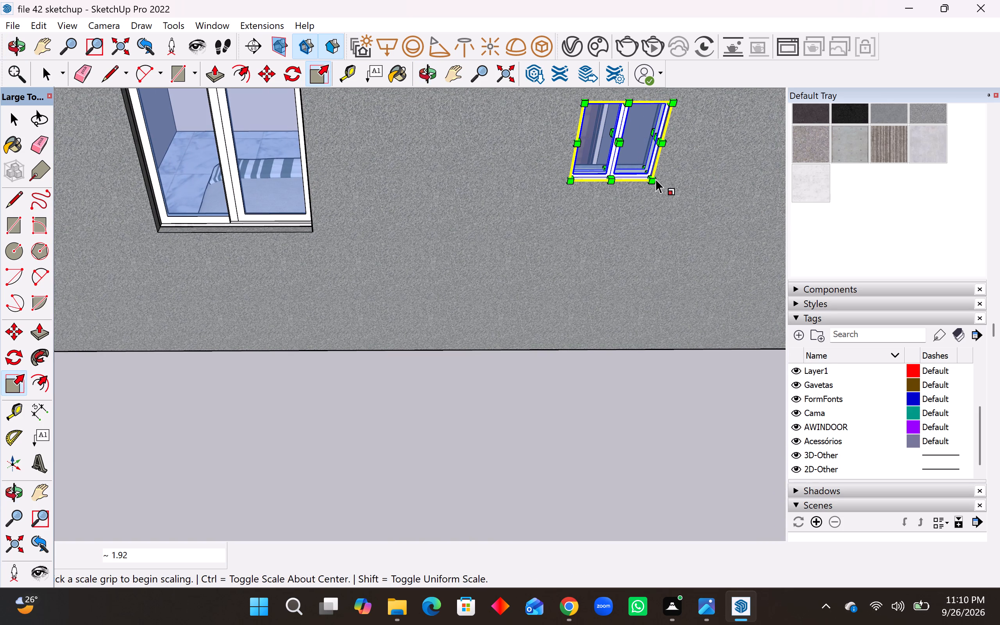
# Copy the fitted small window into the shower room's small opening in the opposite exterior wall, about 35' 4" away.
pyautogui.press('m')
pyautogui.click(654, 184)
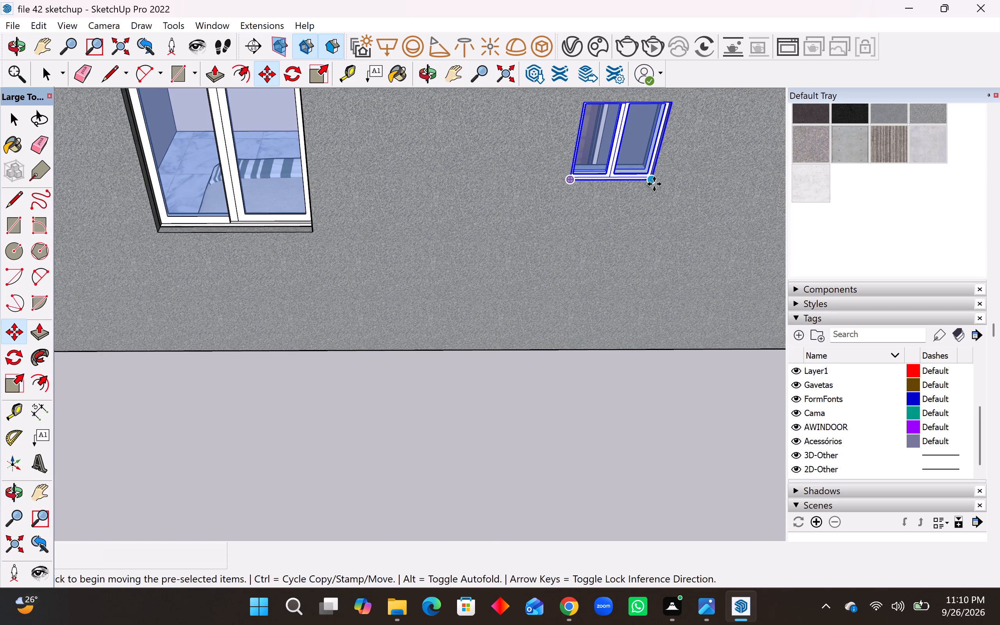
pyautogui.scroll(-20, 595, 316)
pyautogui.scroll(-3, 595, 316)
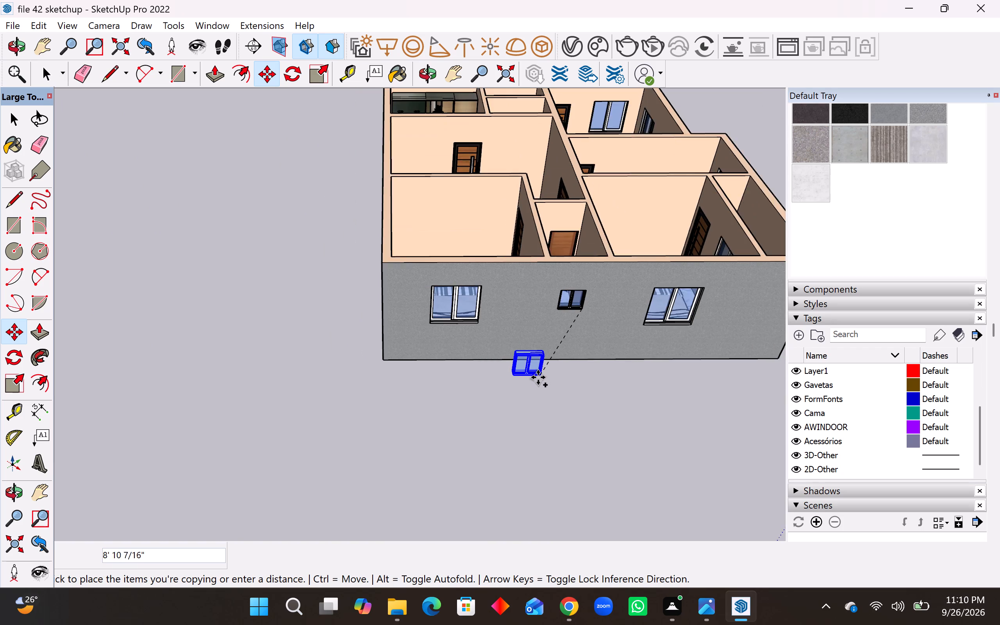
pyautogui.scroll(-14, 538, 377)
pyautogui.scroll(9, 535, 107)
pyautogui.moveTo(517, 204); pyautogui.dragTo(521, 209, button='middle')
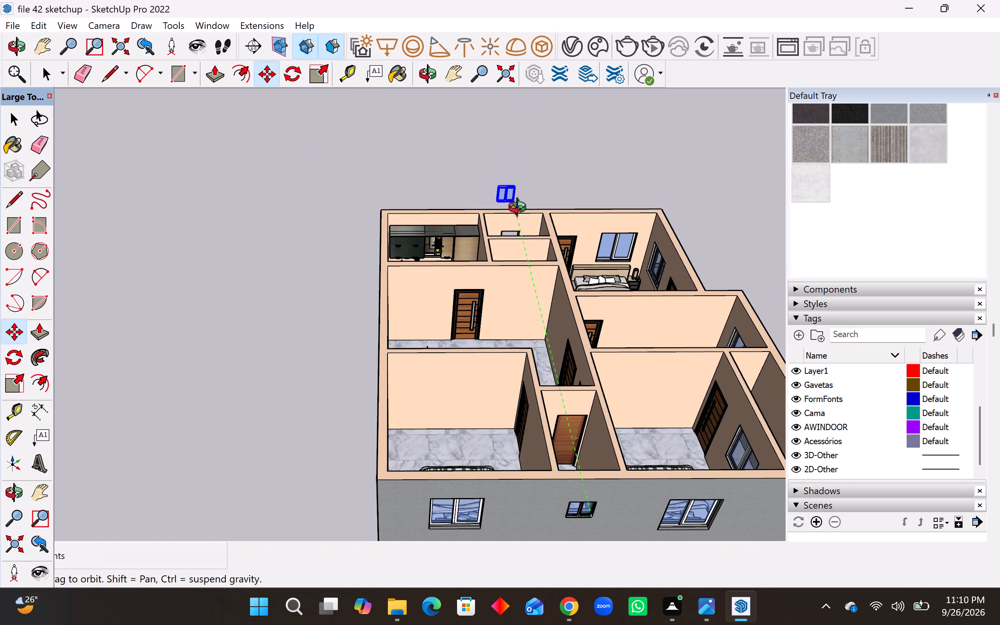
pyautogui.moveTo(521, 209); pyautogui.dragTo(505, 268, button='middle')
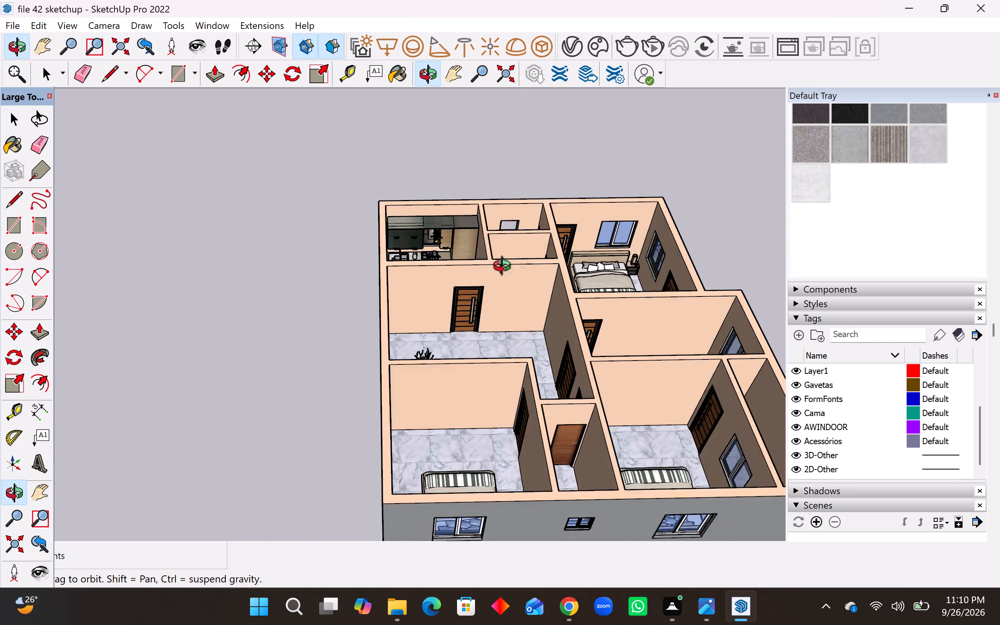
pyautogui.moveTo(505, 268); pyautogui.dragTo(460, 271, button='middle')
pyautogui.scroll(15, 551, 242)
pyautogui.moveTo(546, 256); pyautogui.dragTo(546, 286, button='middle')
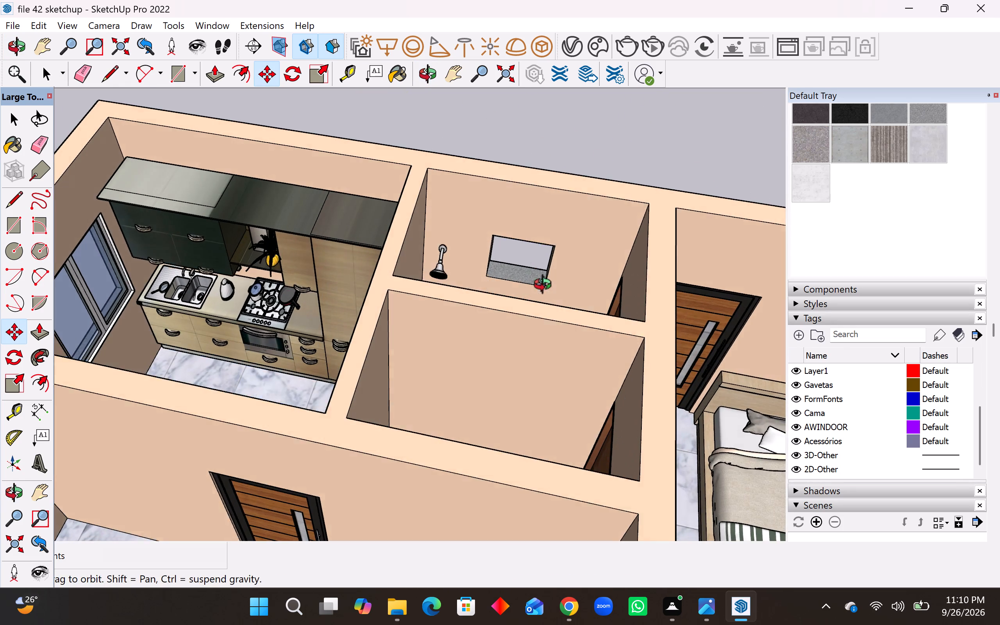
pyautogui.moveTo(546, 286); pyautogui.dragTo(546, 288, button='middle')
pyautogui.scroll(8, 546, 288)
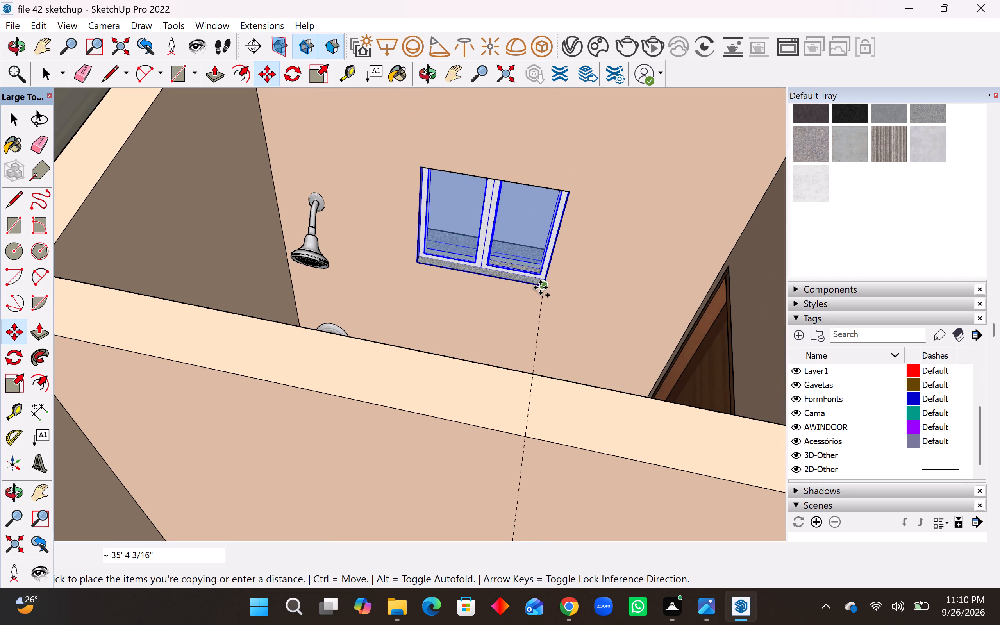
pyautogui.click(540, 287)
pyautogui.press('space')
pyautogui.scroll(-20, 325, 359)
pyautogui.scroll(-1, 325, 359)
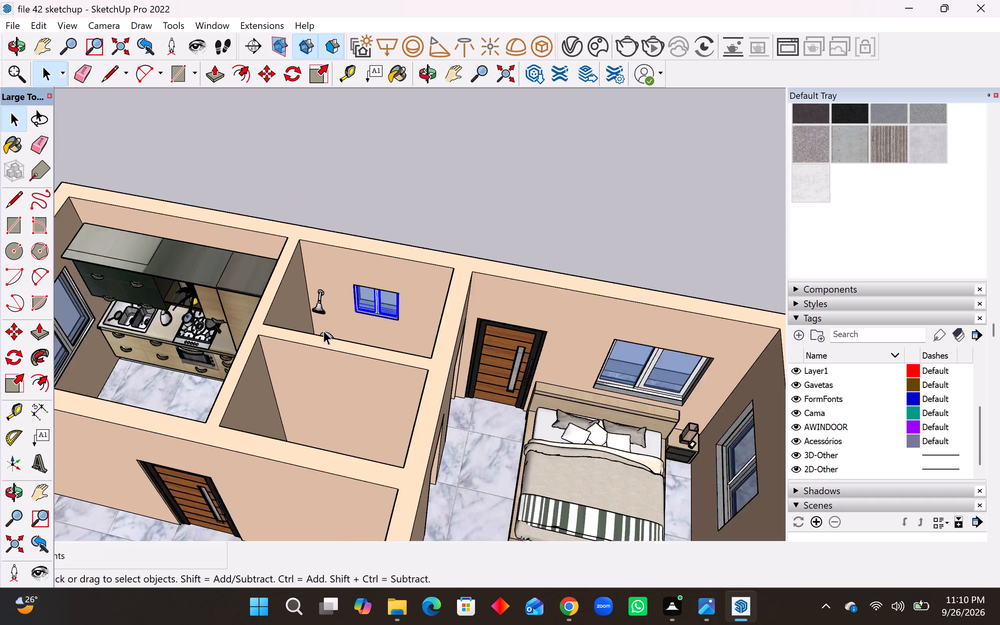
pyautogui.scroll(-6, 323, 330)
pyautogui.click(515, 254)
# Push/Pull the narrow border strip around the outer edge of the paved veranda up 5' as a parapet wall.
pyautogui.moveTo(628, 363); pyautogui.dragTo(336, 353, button='middle')
pyautogui.scroll(-3, 581, 340)
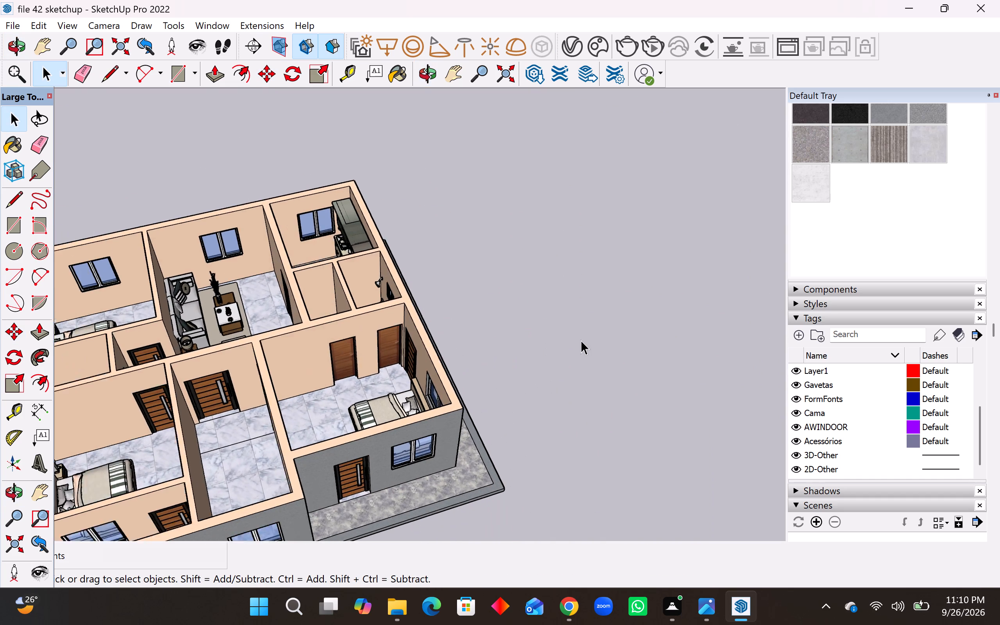
pyautogui.scroll(-8, 581, 340)
pyautogui.scroll(1, 574, 387)
pyautogui.moveTo(573, 387); pyautogui.dragTo(111, 382, button='middle')
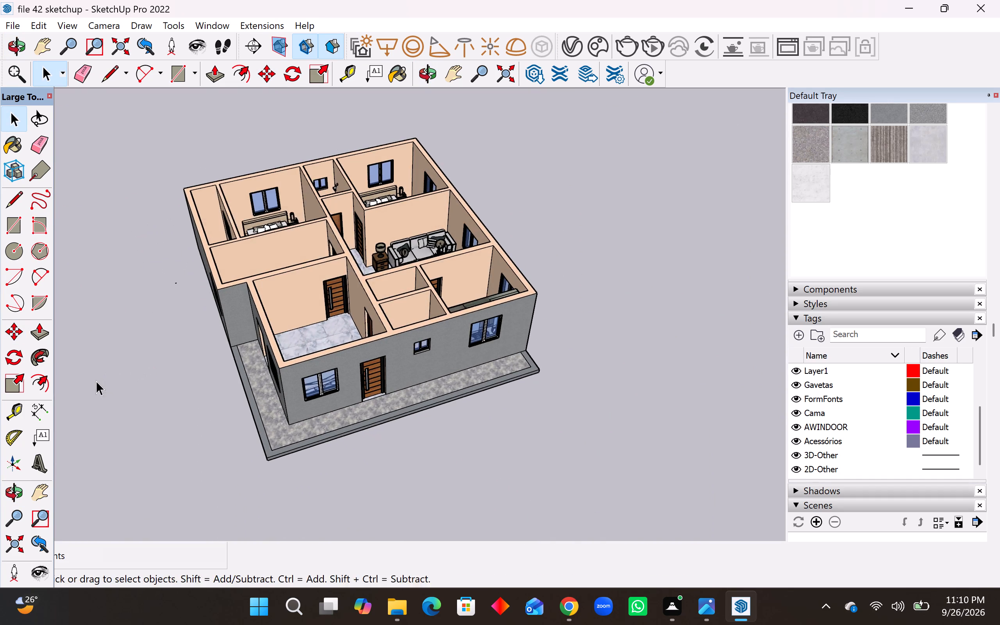
pyautogui.click(36, 335)
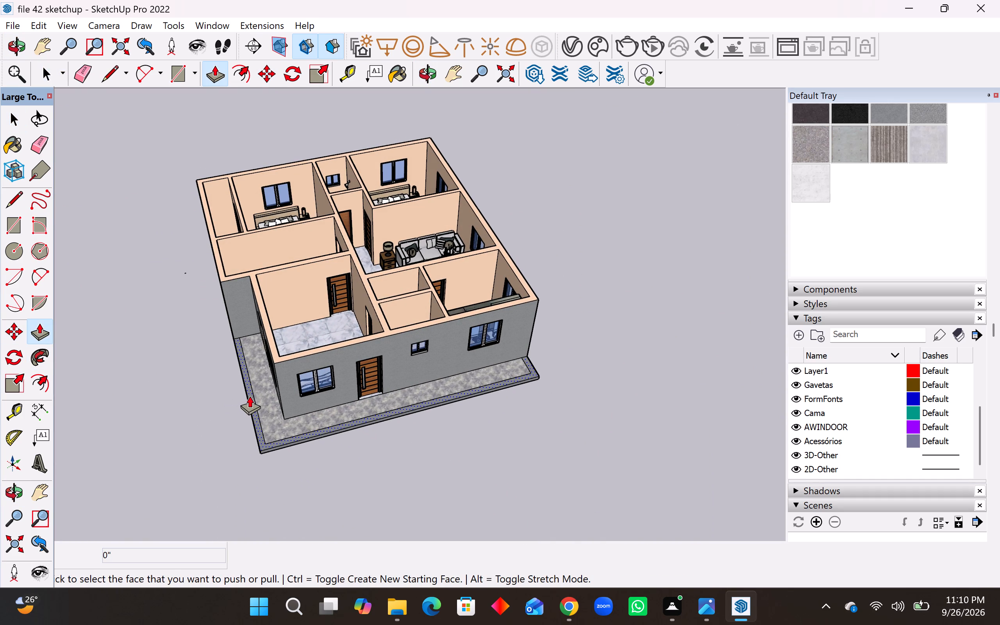
pyautogui.click(250, 395)
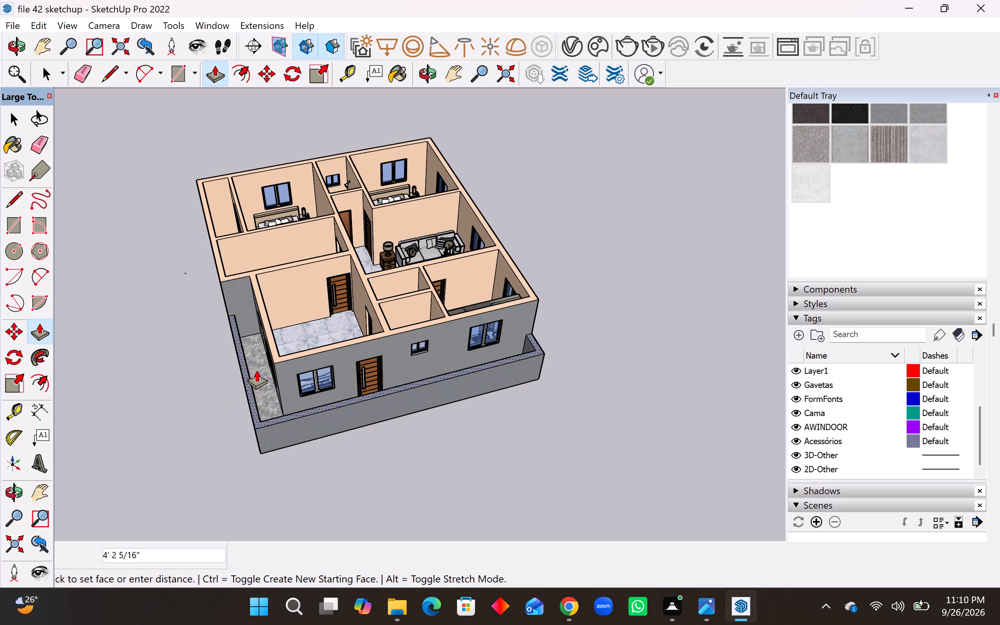
pyautogui.write("5'")
pyautogui.press('Return')
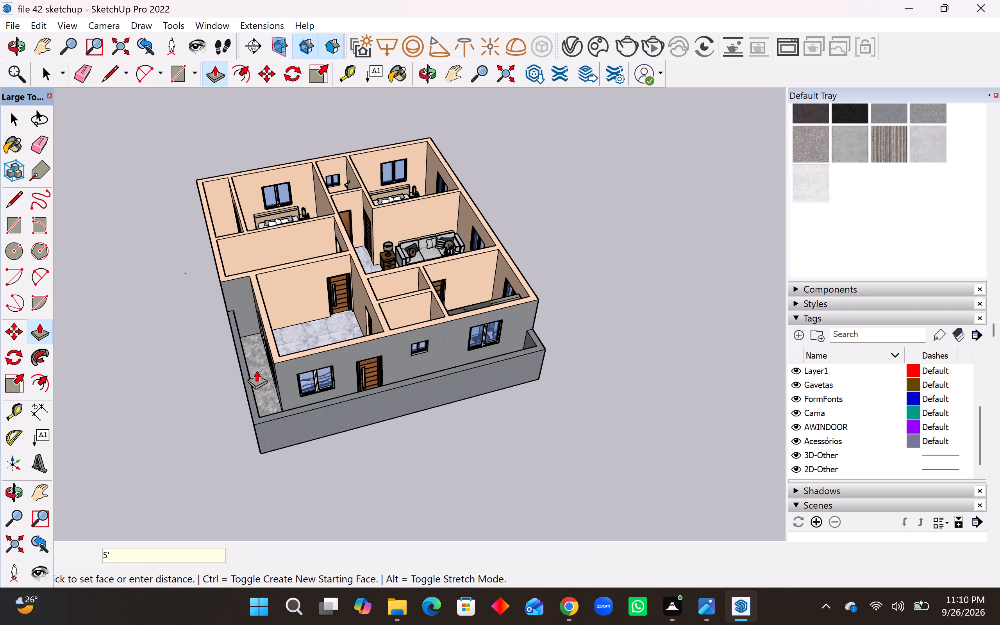
pyautogui.press('space')
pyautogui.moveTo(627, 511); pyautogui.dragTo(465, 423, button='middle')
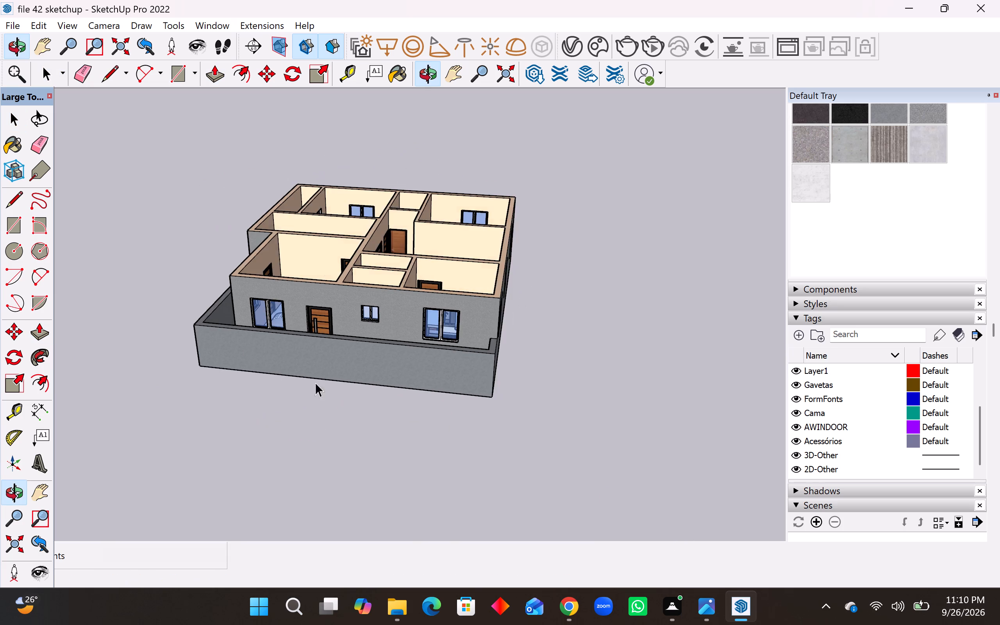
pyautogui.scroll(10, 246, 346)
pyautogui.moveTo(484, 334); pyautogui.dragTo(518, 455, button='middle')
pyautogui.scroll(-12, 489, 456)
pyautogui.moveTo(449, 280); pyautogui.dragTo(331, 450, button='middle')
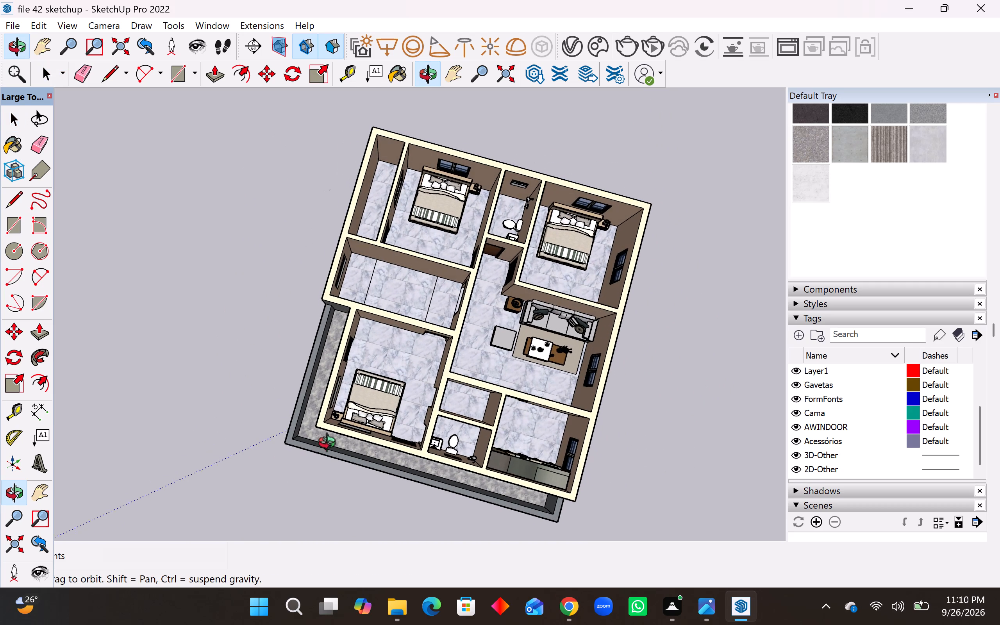
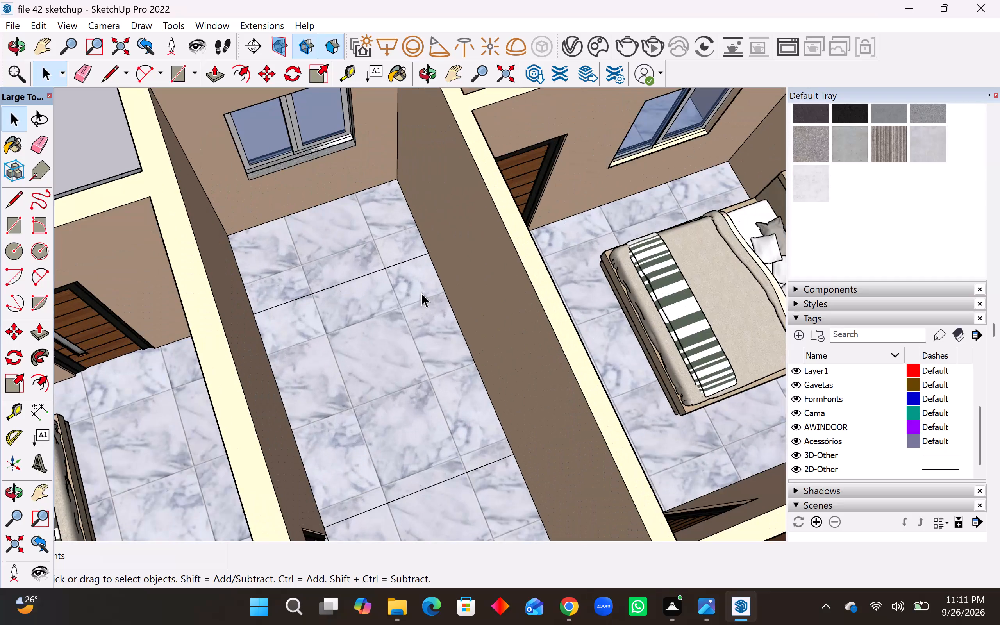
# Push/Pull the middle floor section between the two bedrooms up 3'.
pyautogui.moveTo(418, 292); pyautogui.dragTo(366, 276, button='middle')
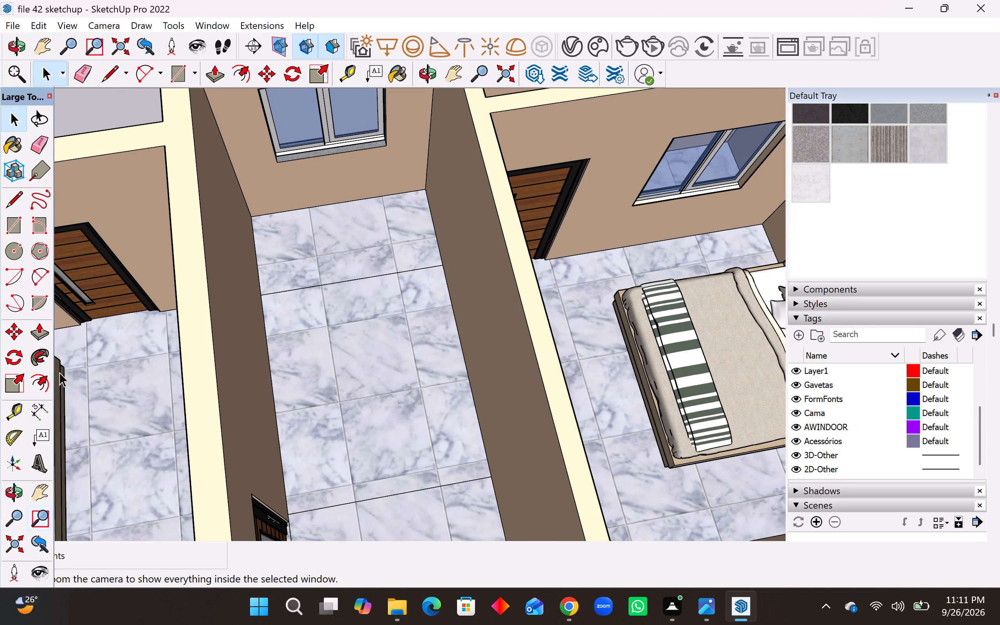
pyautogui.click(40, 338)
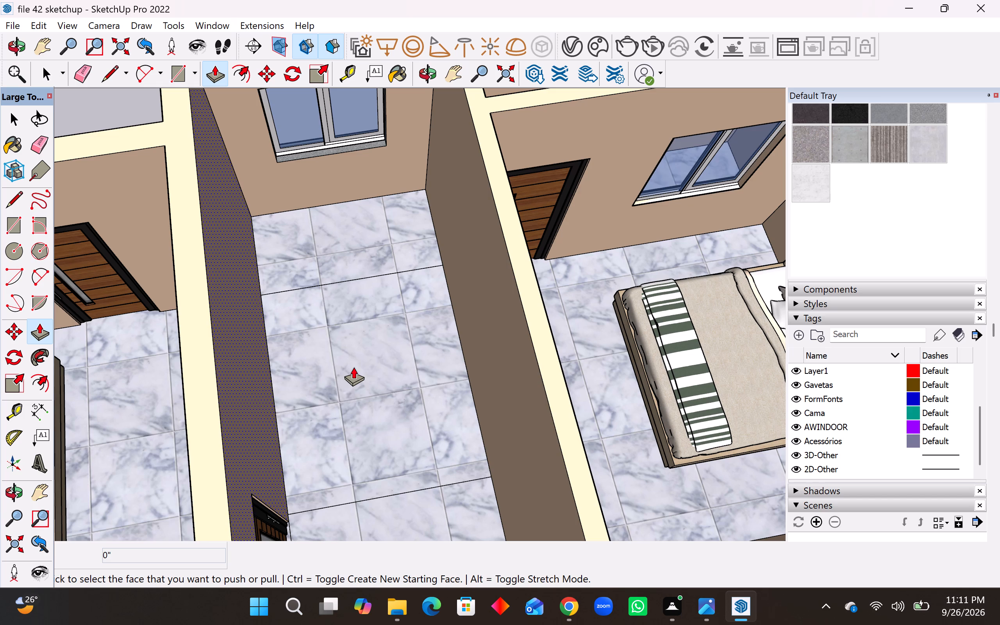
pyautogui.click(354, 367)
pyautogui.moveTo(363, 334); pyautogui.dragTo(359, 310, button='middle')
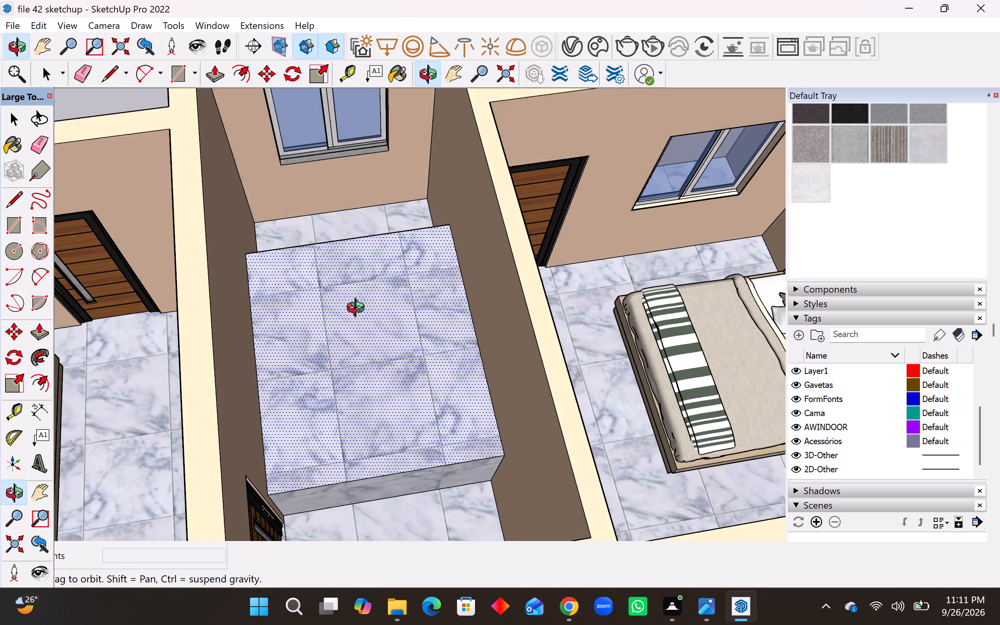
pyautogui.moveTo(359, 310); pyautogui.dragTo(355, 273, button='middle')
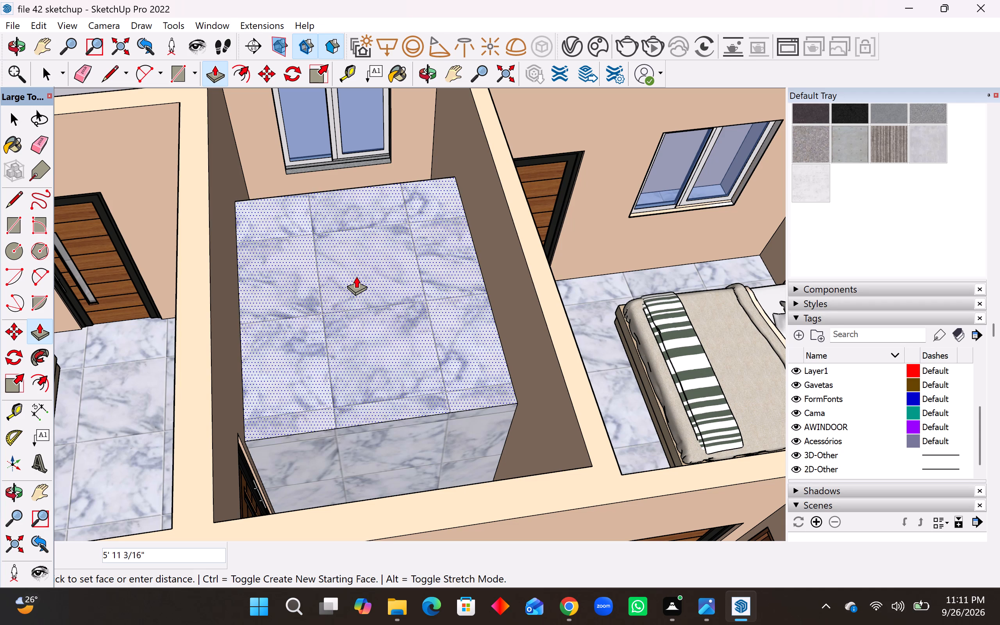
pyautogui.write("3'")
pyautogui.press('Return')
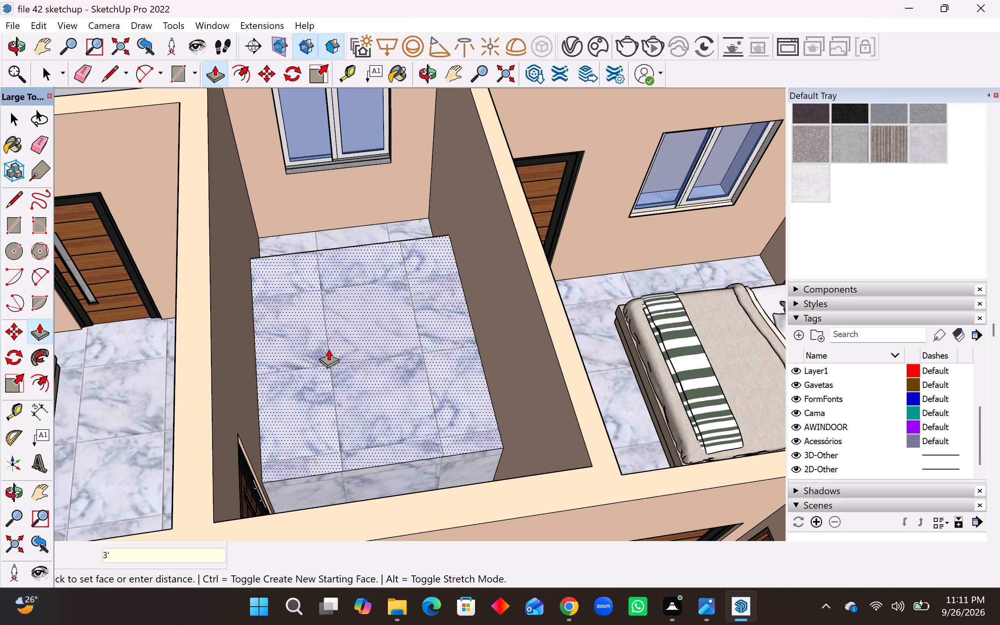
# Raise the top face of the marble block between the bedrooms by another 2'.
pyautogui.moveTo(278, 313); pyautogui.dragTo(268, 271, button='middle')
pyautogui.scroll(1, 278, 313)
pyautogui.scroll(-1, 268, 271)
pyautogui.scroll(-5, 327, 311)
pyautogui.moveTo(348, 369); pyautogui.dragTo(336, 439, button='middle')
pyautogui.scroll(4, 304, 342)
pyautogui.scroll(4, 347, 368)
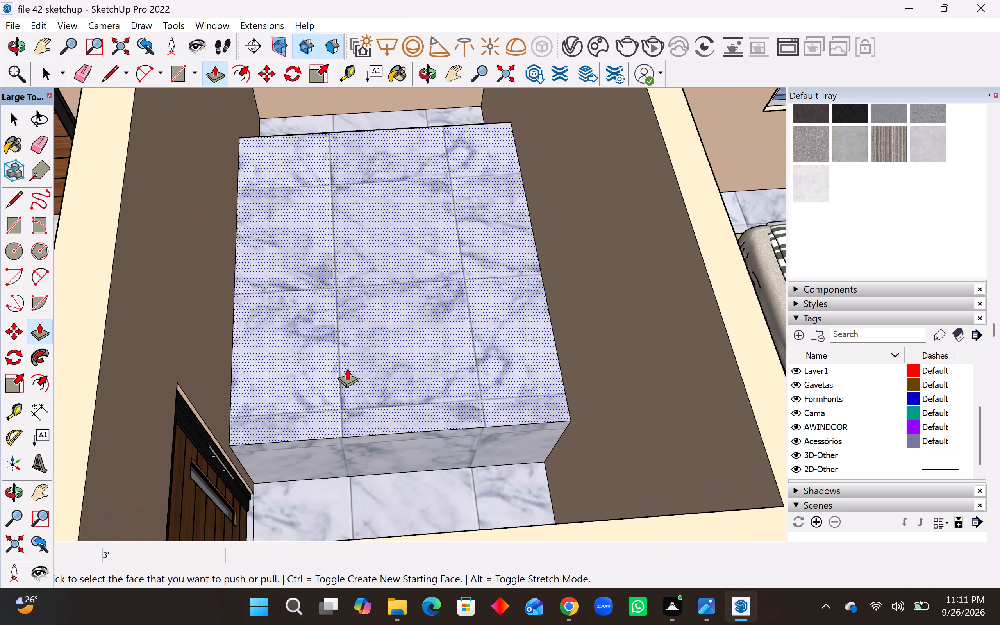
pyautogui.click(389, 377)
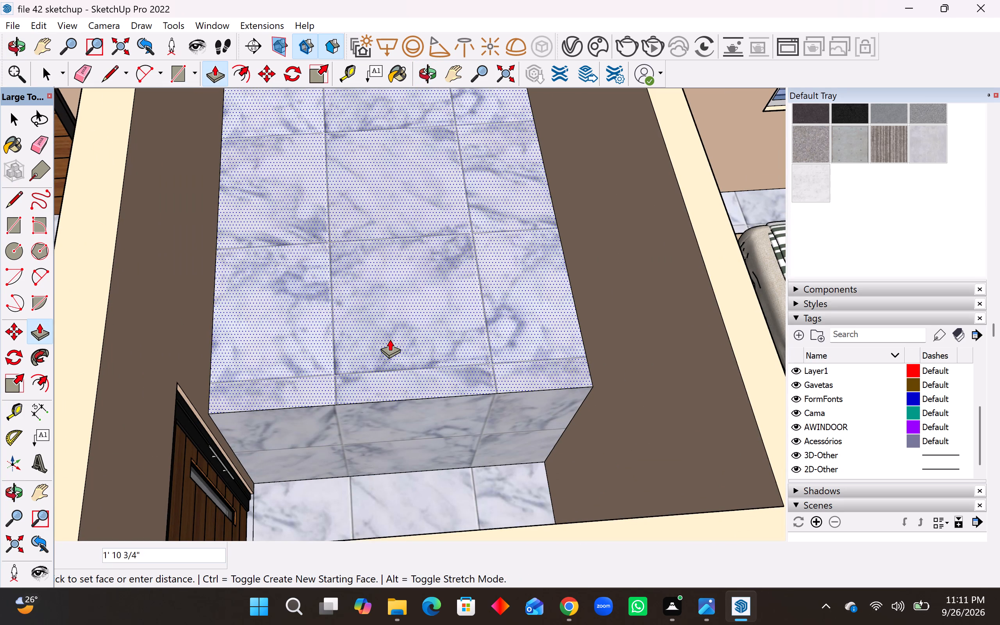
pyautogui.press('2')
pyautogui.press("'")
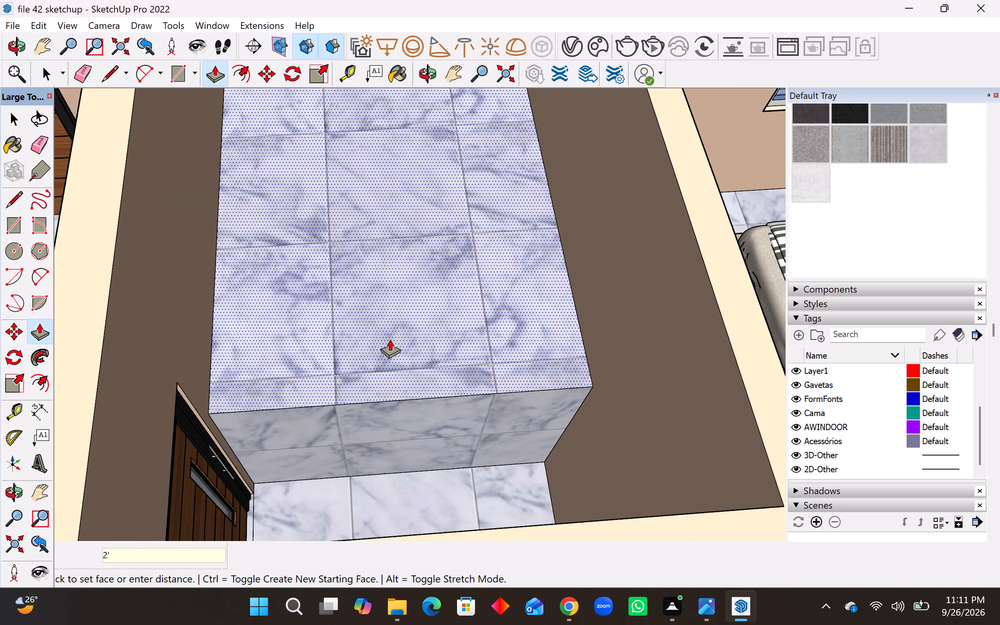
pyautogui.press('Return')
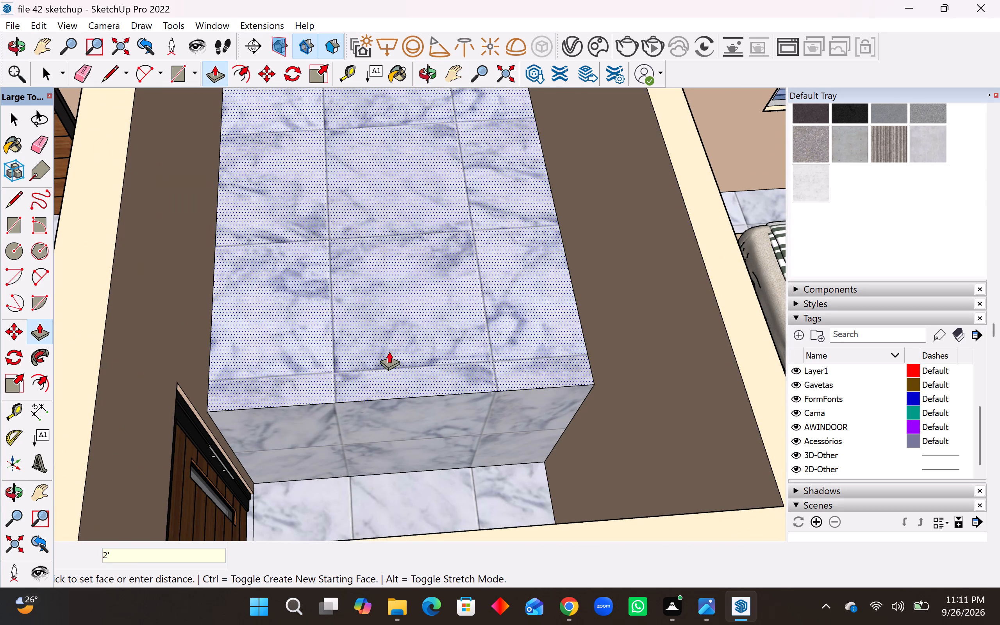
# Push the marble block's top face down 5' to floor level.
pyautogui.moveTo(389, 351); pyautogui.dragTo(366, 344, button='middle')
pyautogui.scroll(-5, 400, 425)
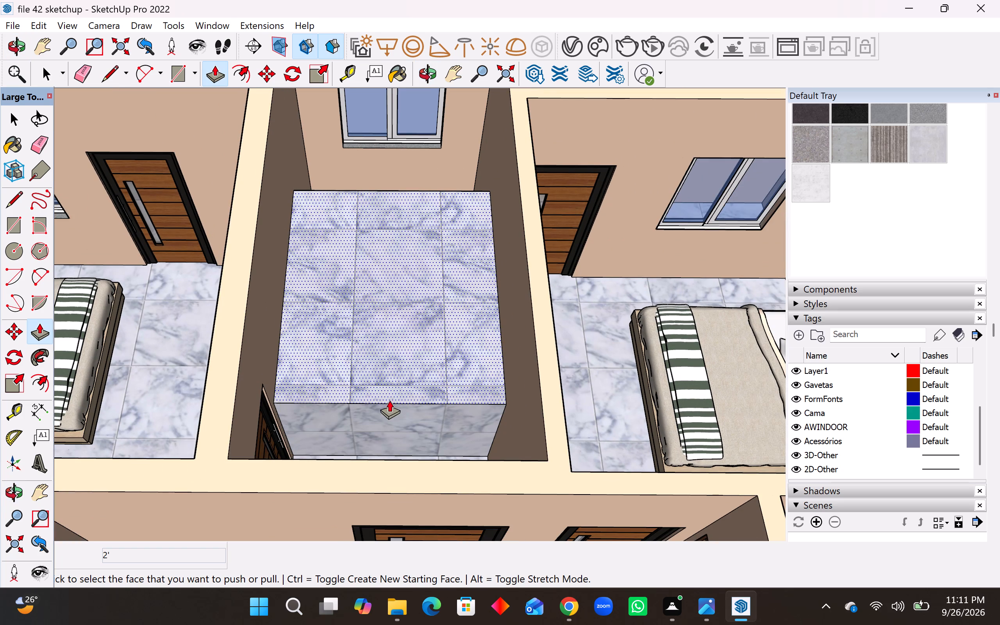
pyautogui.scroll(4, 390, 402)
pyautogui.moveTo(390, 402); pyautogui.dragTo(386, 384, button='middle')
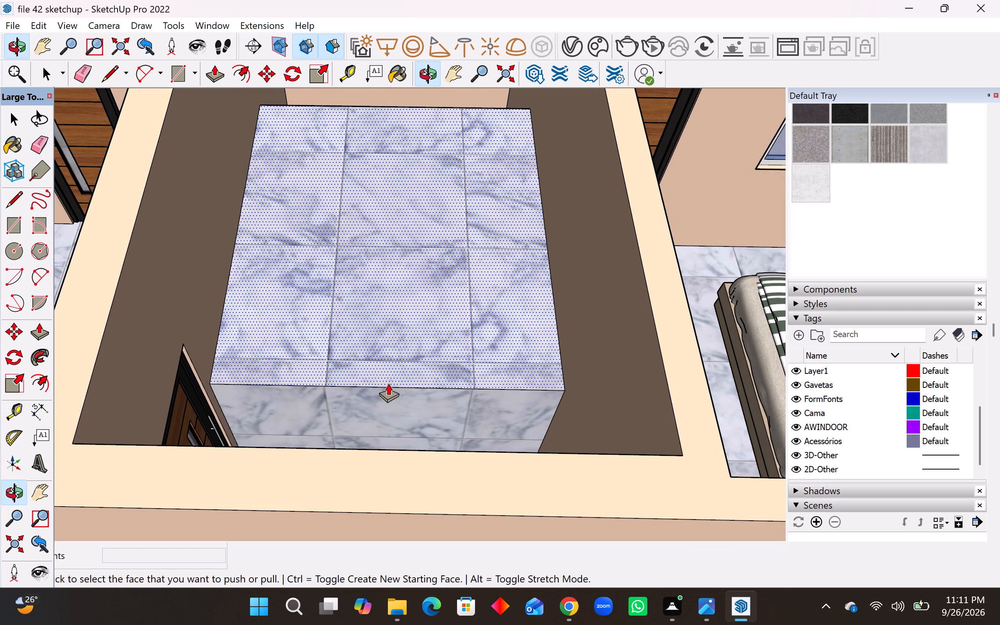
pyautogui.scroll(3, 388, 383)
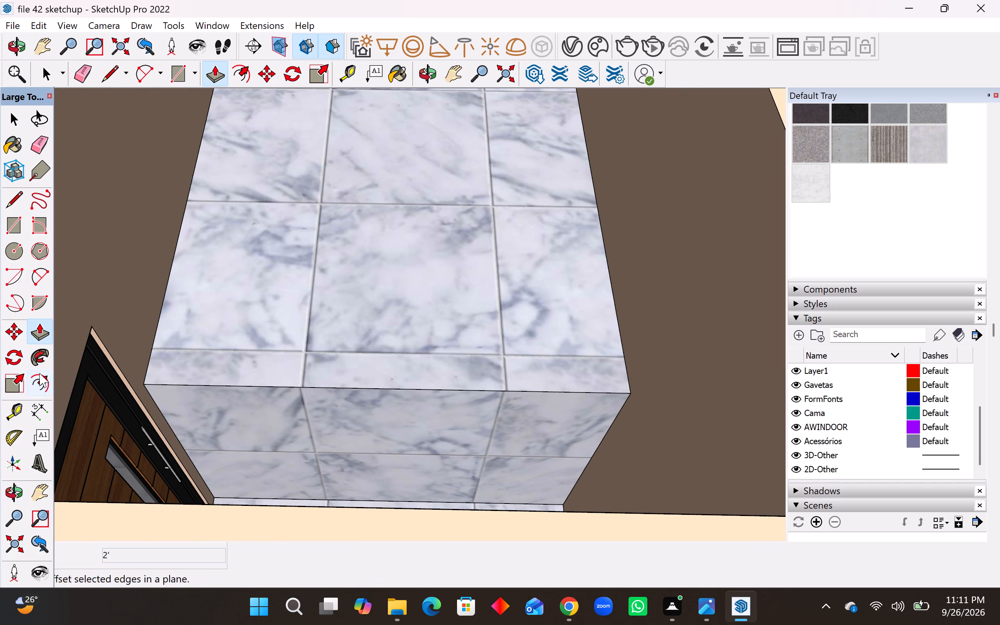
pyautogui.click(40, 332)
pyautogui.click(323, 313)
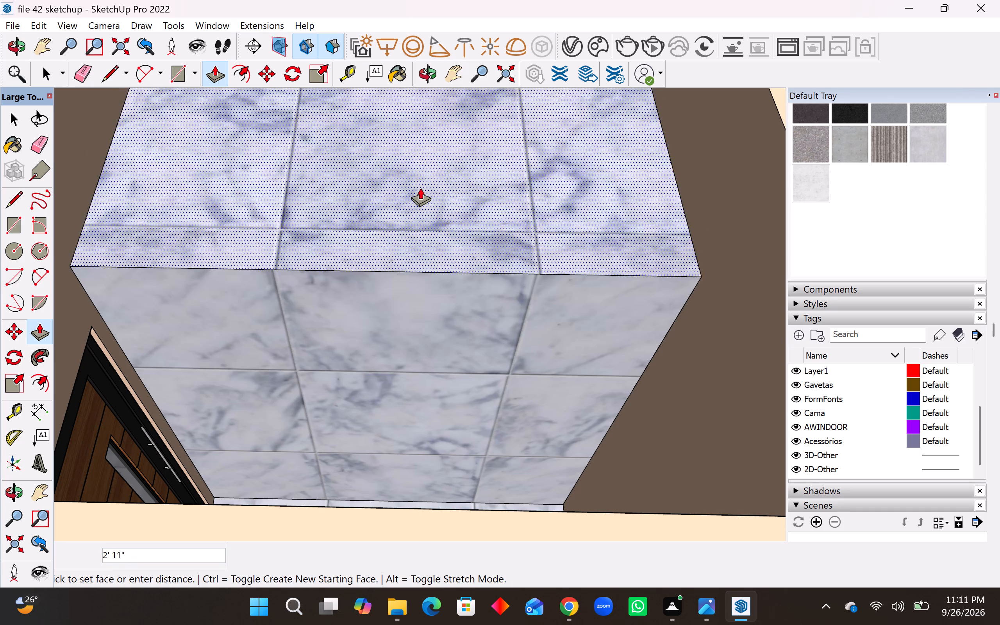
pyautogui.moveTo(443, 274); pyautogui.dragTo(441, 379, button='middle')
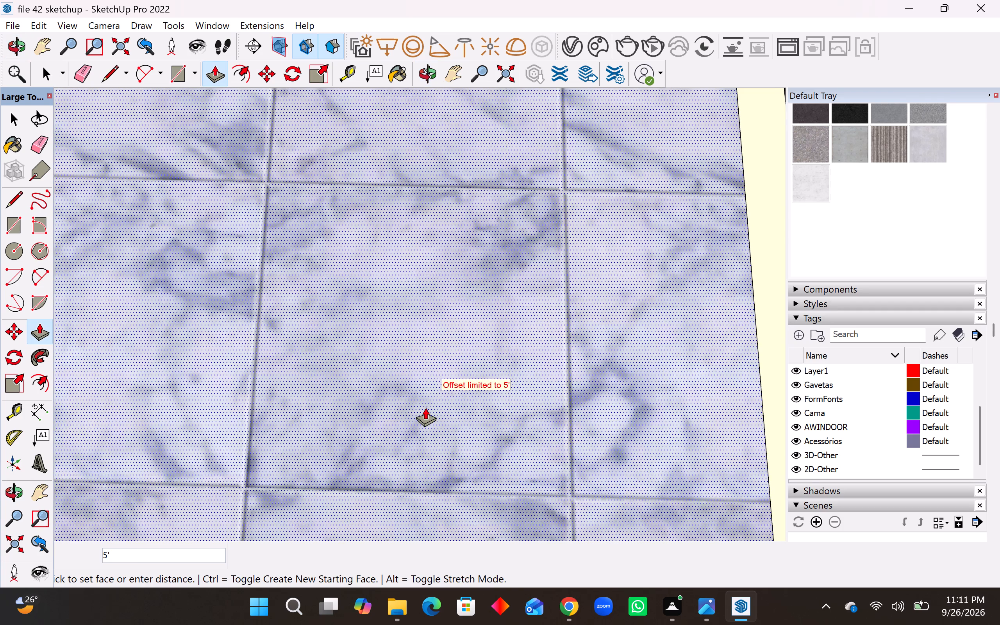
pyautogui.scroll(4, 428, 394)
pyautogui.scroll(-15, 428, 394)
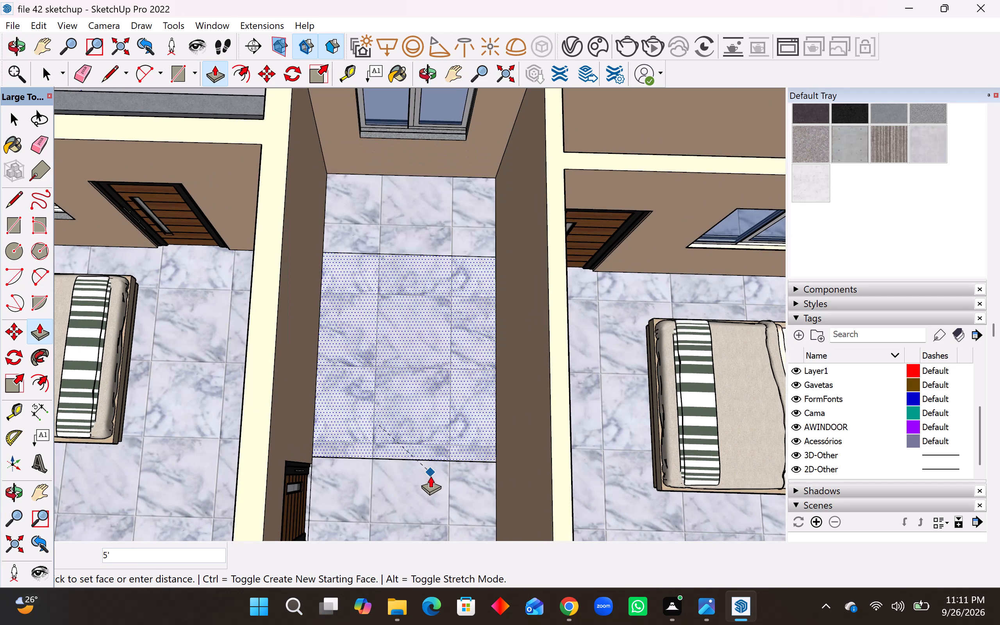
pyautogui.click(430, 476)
# Draw a line across the middle floor section along a guide offset 1' inward from its edge nearest the door.
pyautogui.scroll(3, 459, 417)
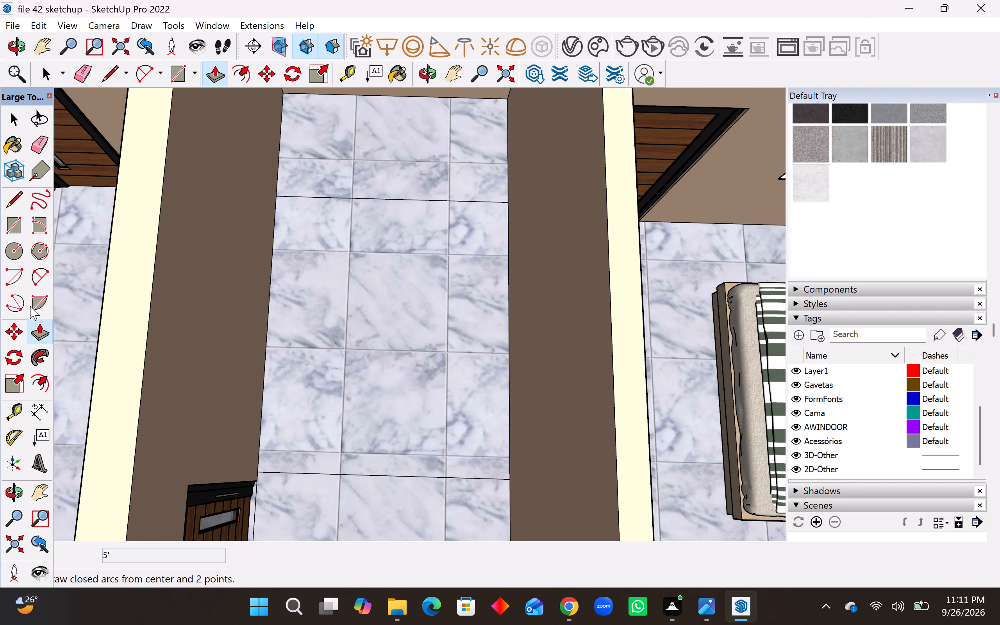
pyautogui.click(15, 226)
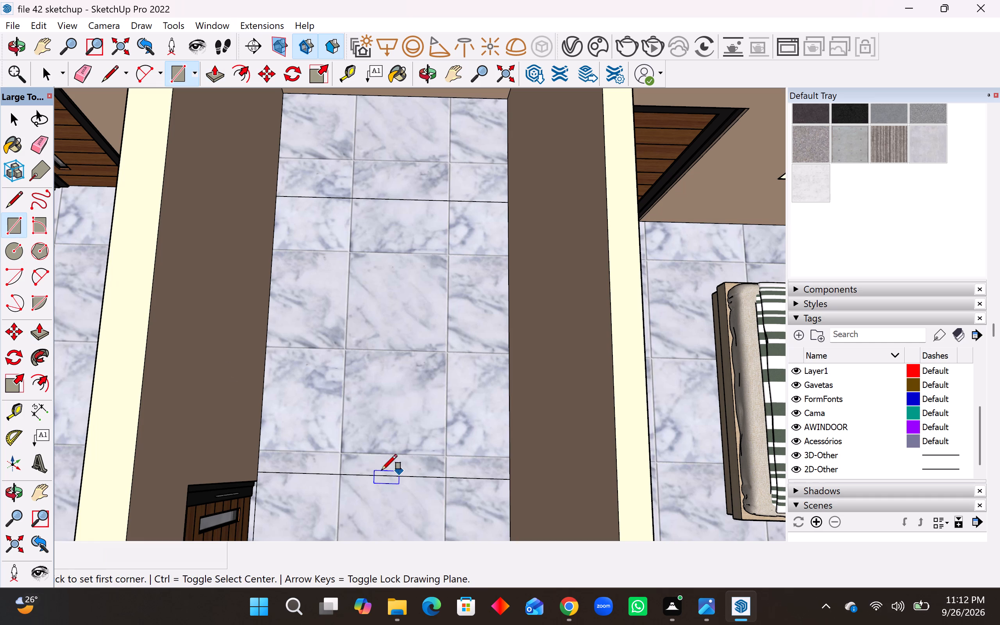
pyautogui.click(11, 417)
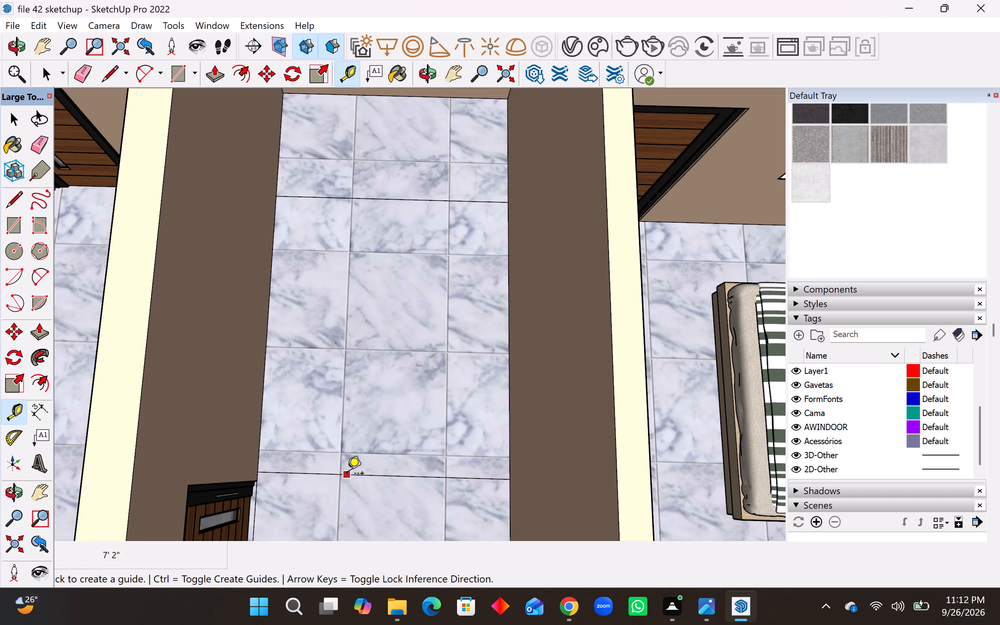
pyautogui.click(347, 475)
pyautogui.write("1'")
pyautogui.press('Return')
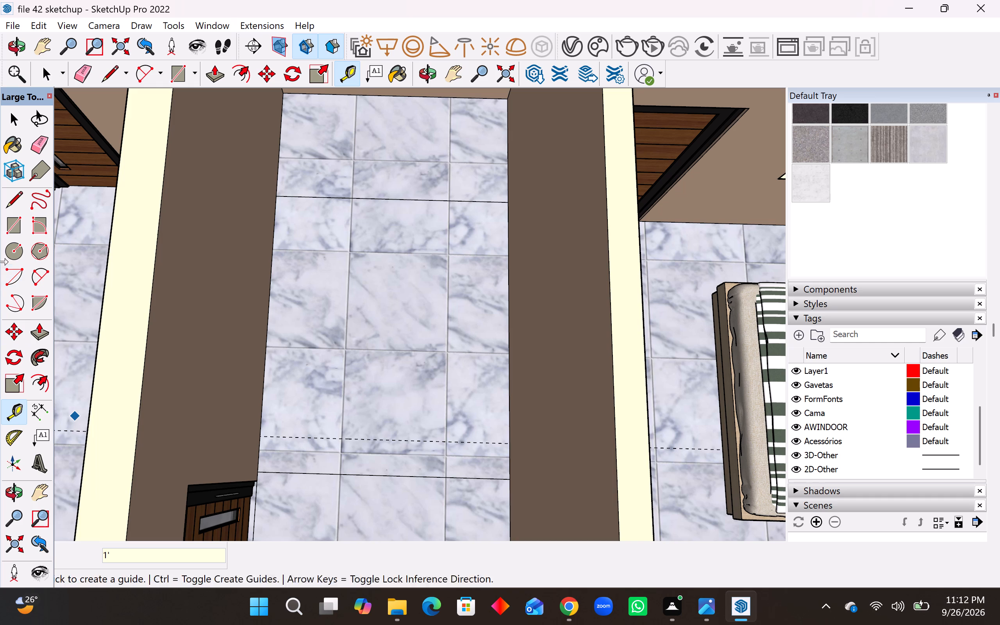
pyautogui.click(47, 331)
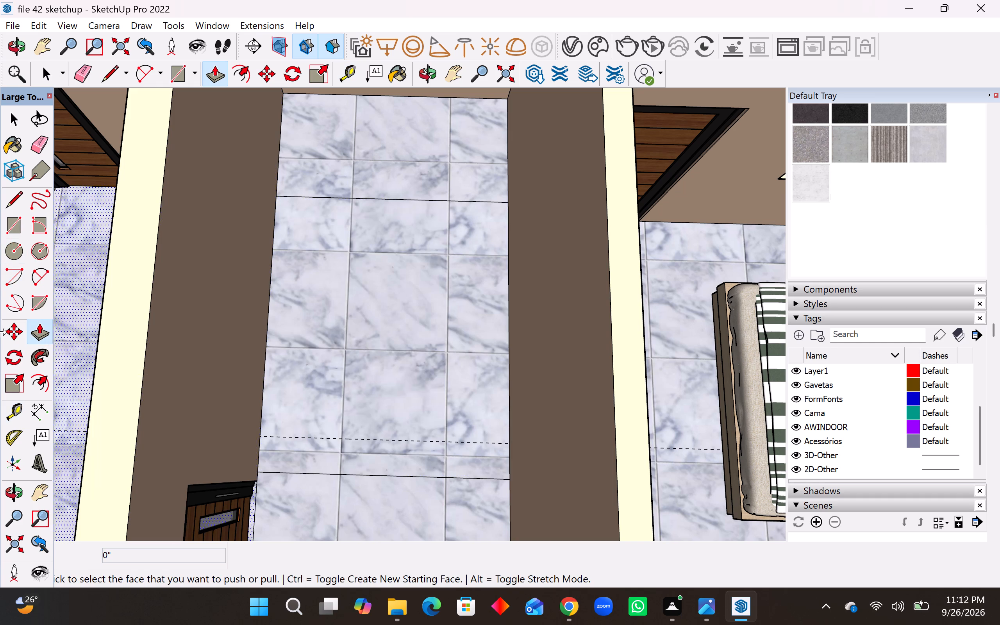
pyautogui.click(13, 203)
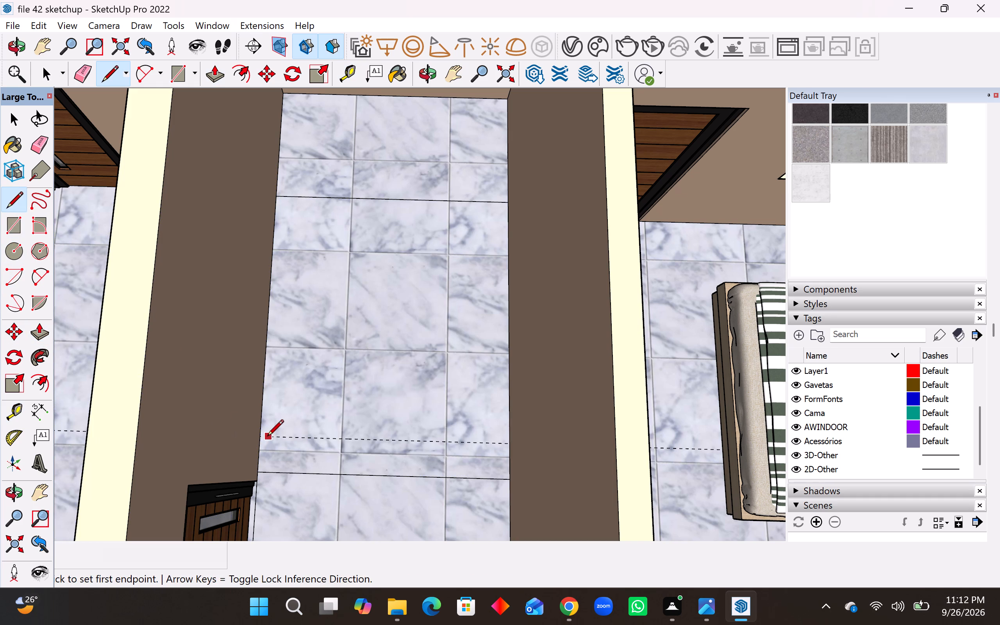
pyautogui.click(262, 435)
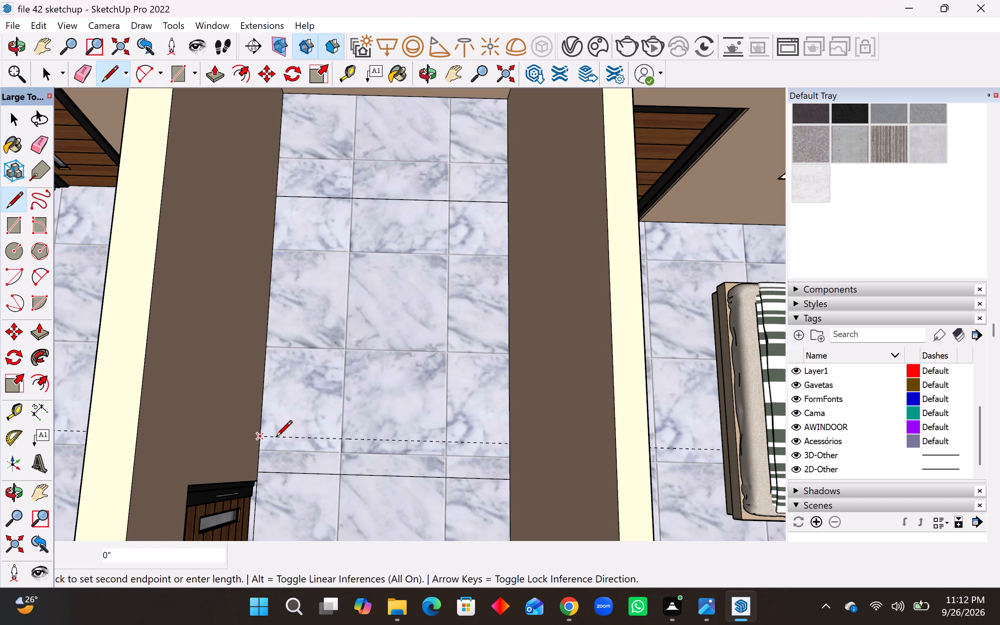
pyautogui.click(509, 445)
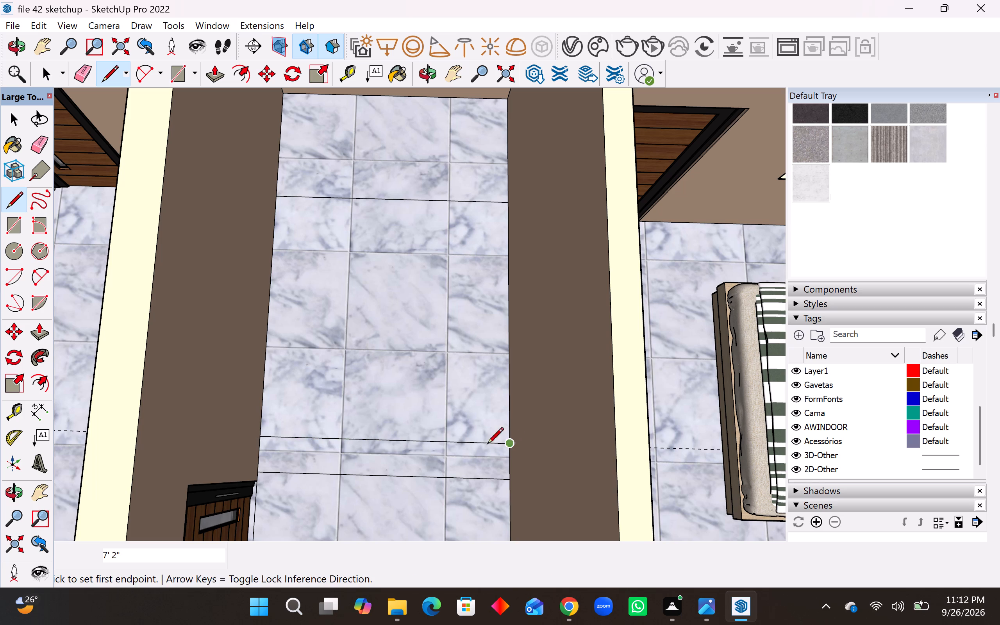
# Push/Pull the floor section behind the new line up 1' to form the first riser.
pyautogui.click(42, 324)
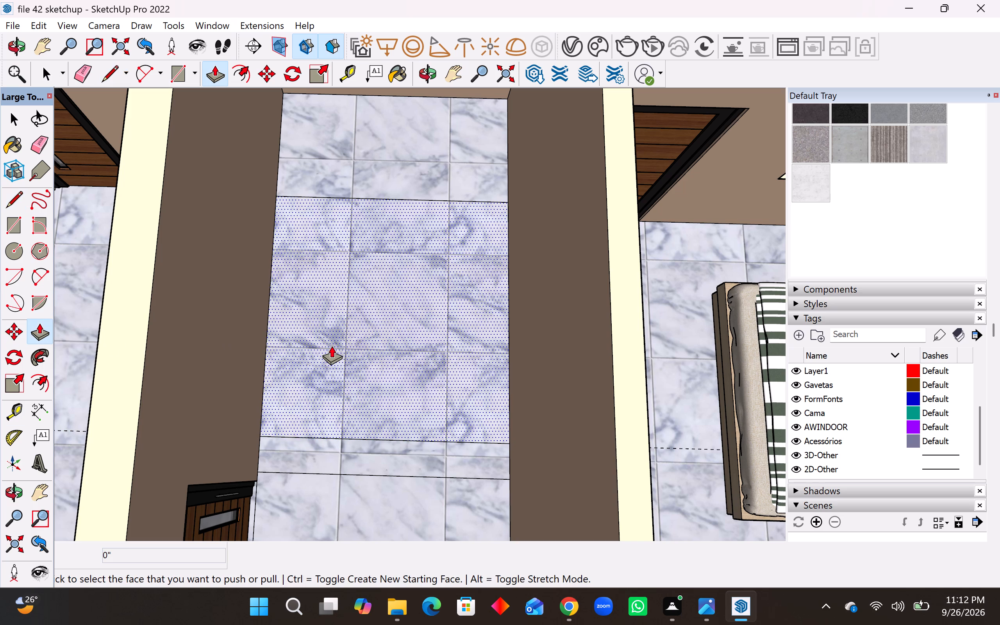
pyautogui.click(334, 346)
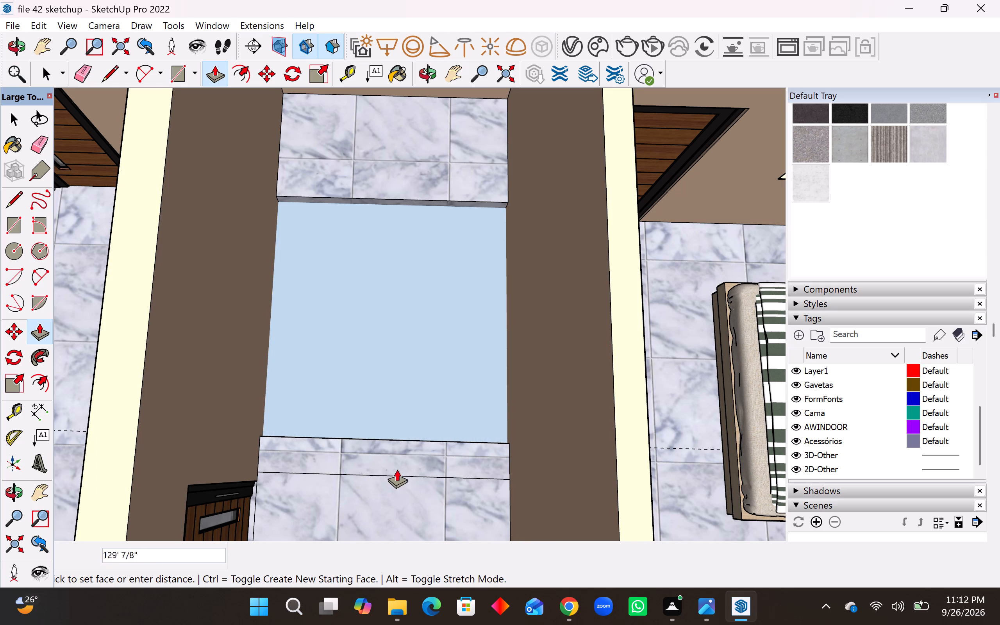
pyautogui.moveTo(397, 469); pyautogui.dragTo(450, 401, button='middle')
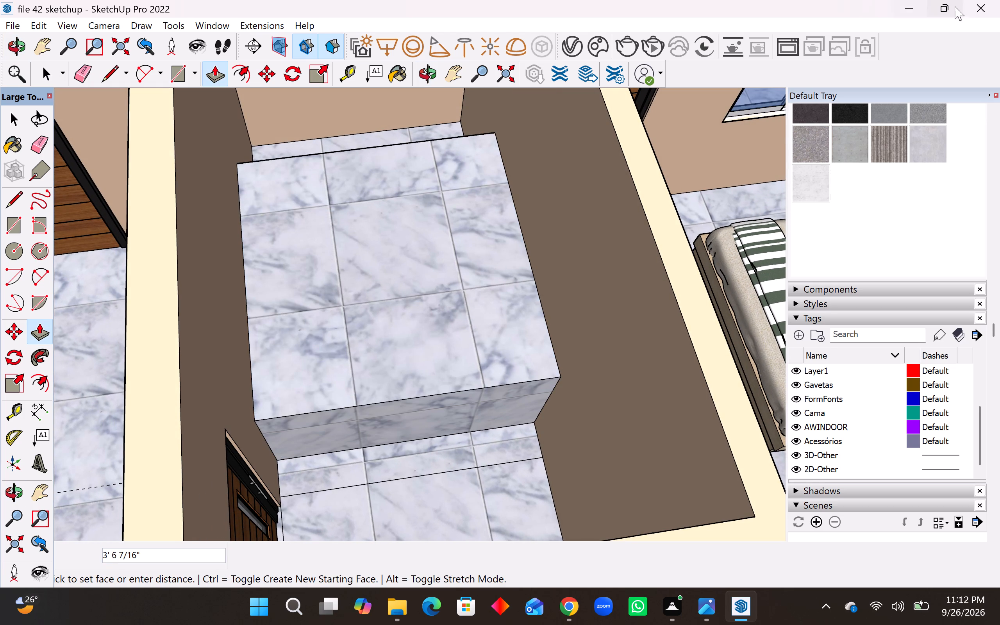
pyautogui.write("1'")
pyautogui.press('Return')
# Draw a line across the raised block's top along a guide offset 1' inward from its front edge.
pyautogui.moveTo(435, 246); pyautogui.dragTo(434, 246, button='middle')
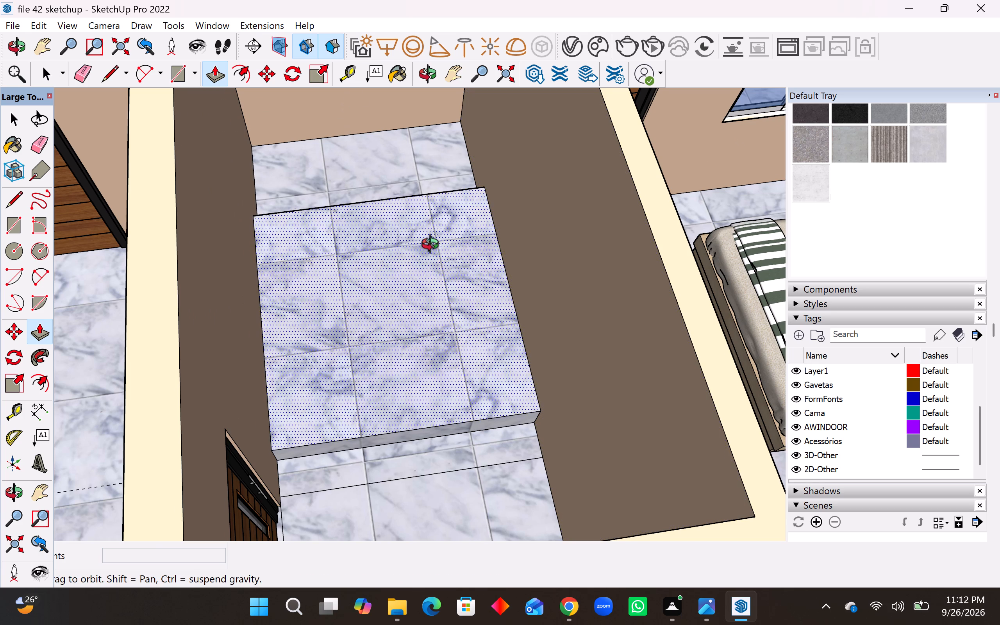
pyautogui.moveTo(434, 246); pyautogui.dragTo(416, 231, button='middle')
pyautogui.scroll(4, 355, 393)
pyautogui.moveTo(355, 390); pyautogui.dragTo(331, 398, button='middle')
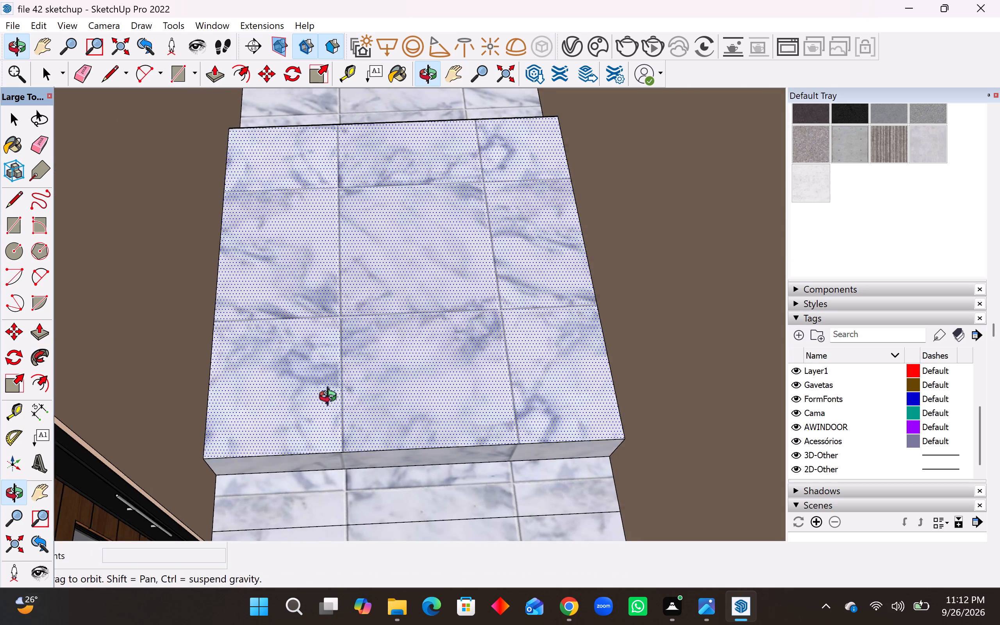
pyautogui.moveTo(331, 398); pyautogui.dragTo(330, 398, button='middle')
pyautogui.click(17, 418)
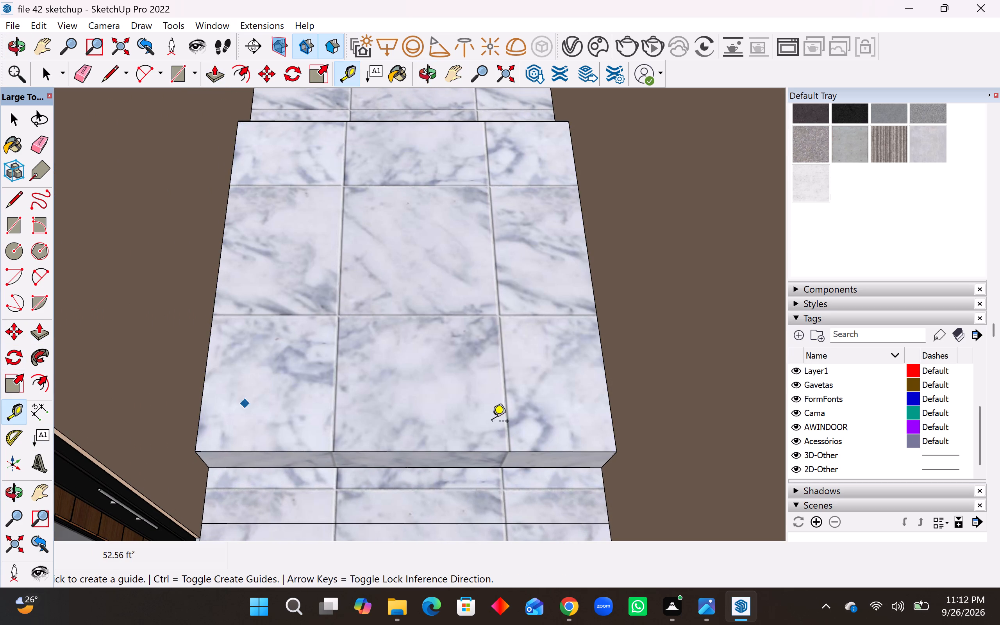
pyautogui.moveTo(467, 449); pyautogui.dragTo(468, 443)
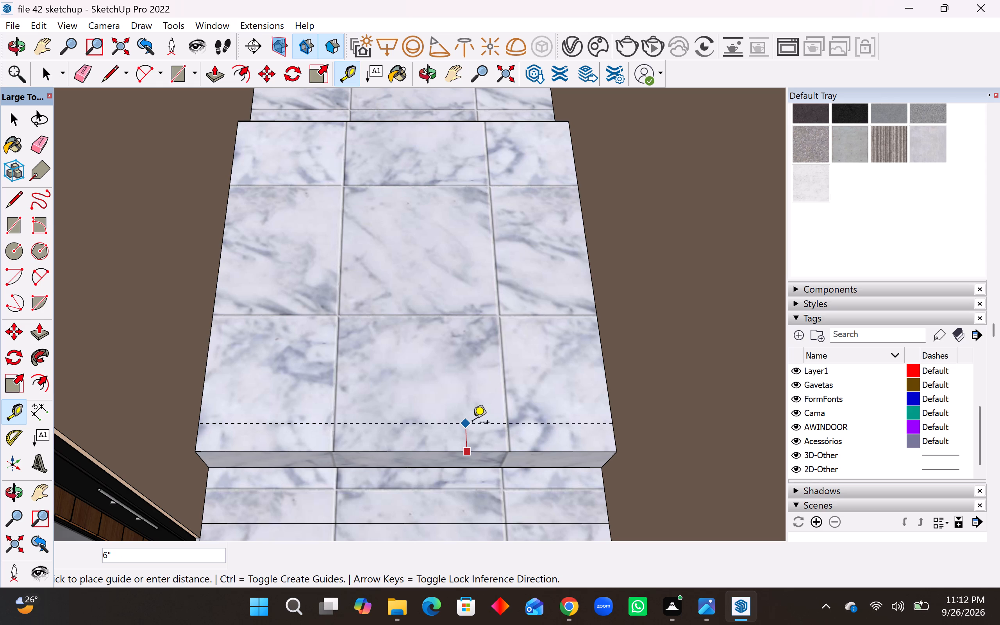
pyautogui.write("1'")
pyautogui.press('Return')
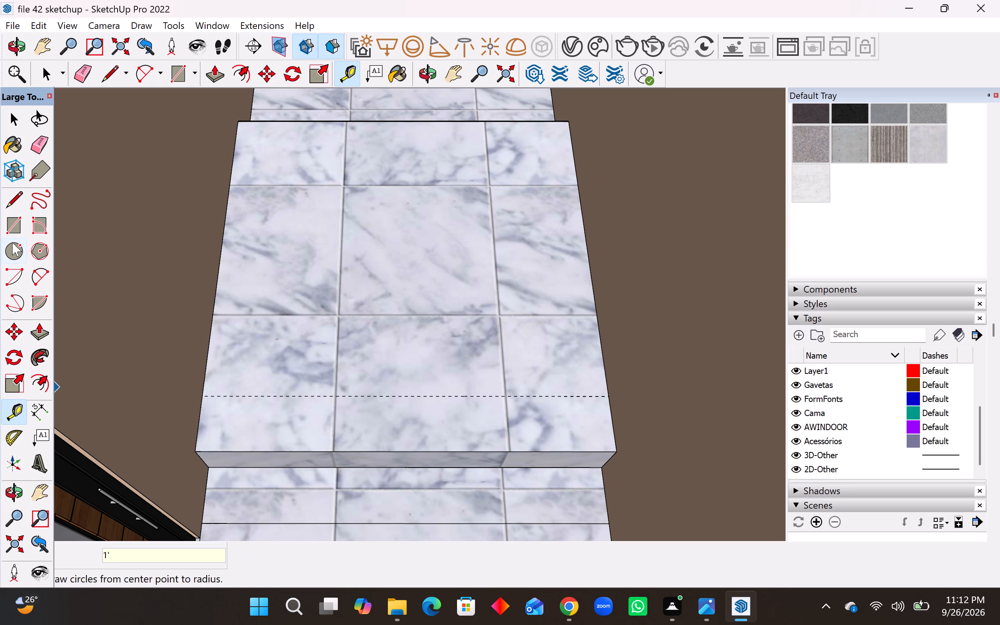
pyautogui.click(7, 196)
pyautogui.click(204, 398)
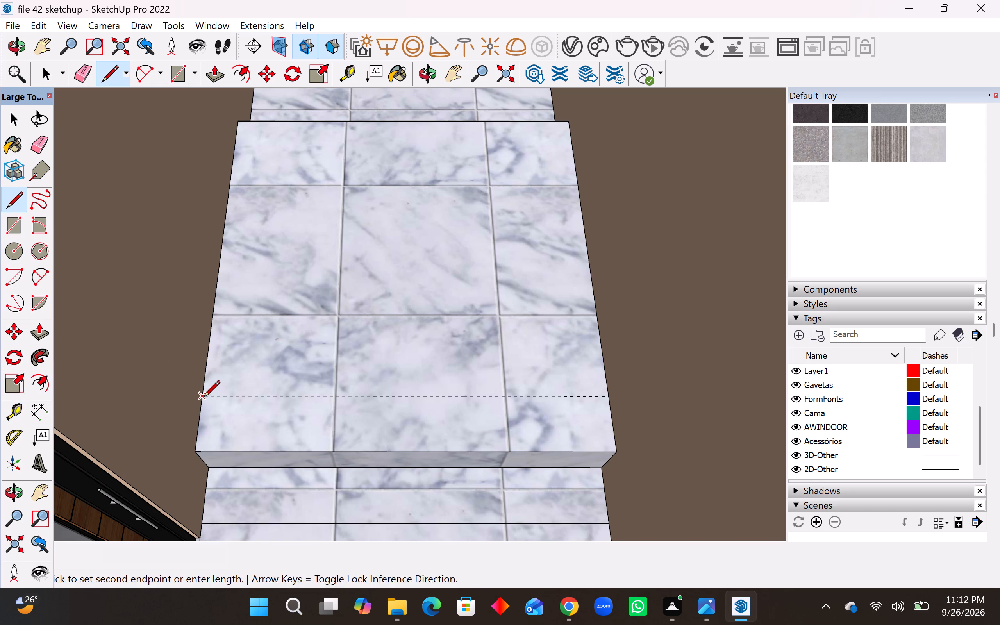
pyautogui.click(605, 392)
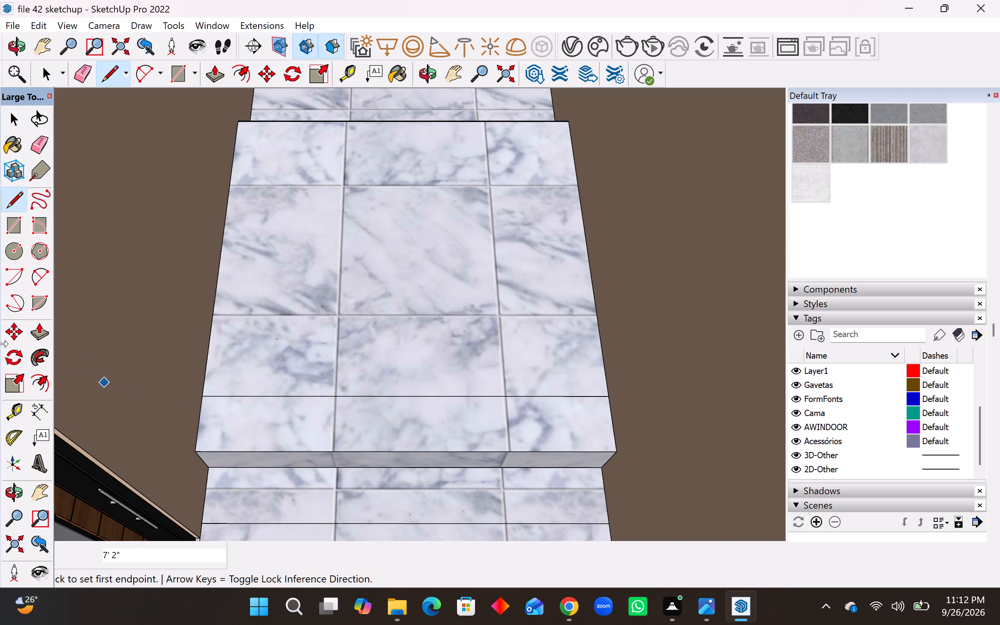
# Push/Pull the top face behind the new line up 1' to form the second riser.
pyautogui.click(37, 331)
pyautogui.click(395, 327)
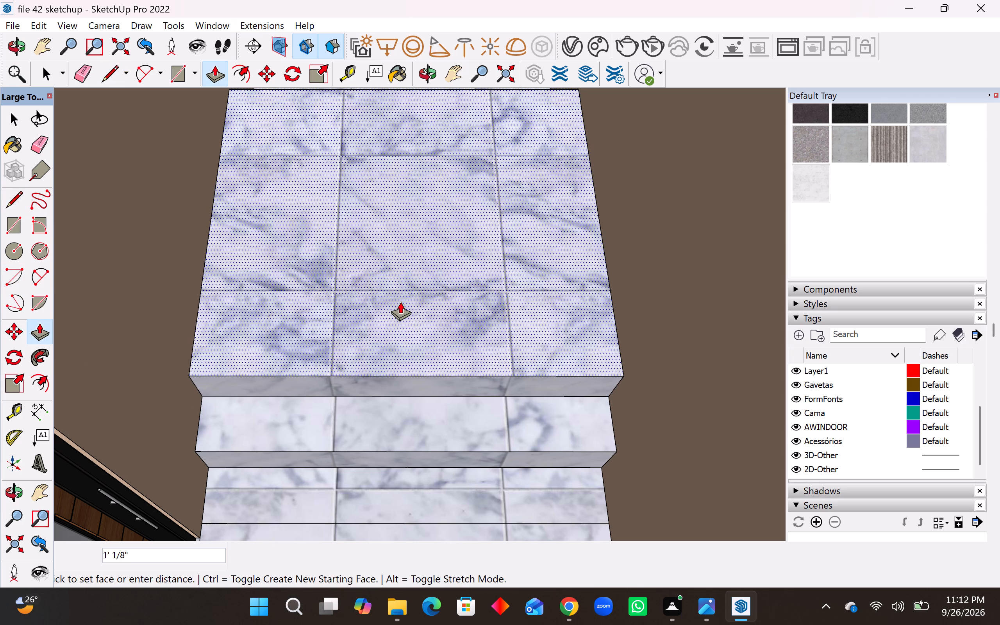
pyautogui.write("1'")
pyautogui.press('Return')
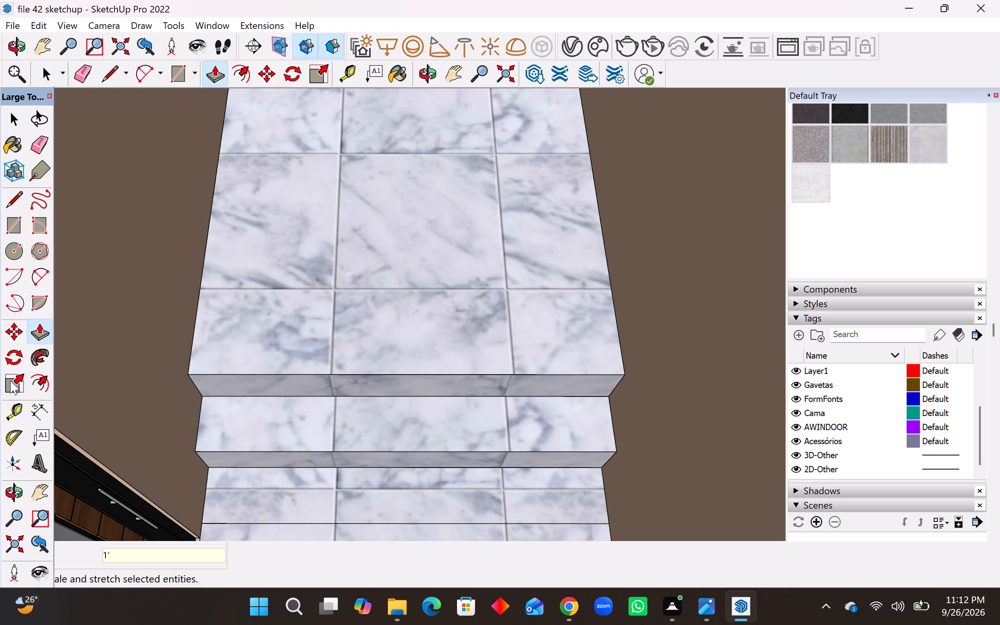
# Draw a line across the uppermost block's top along a guide offset 1' inward from its front edge.
pyautogui.click(19, 412)
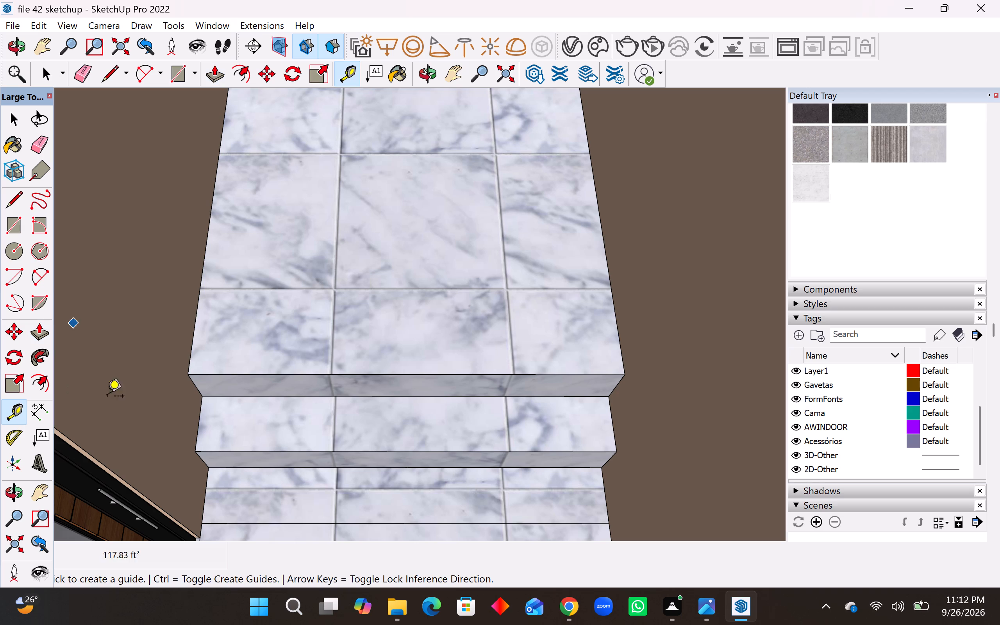
pyautogui.click(357, 372)
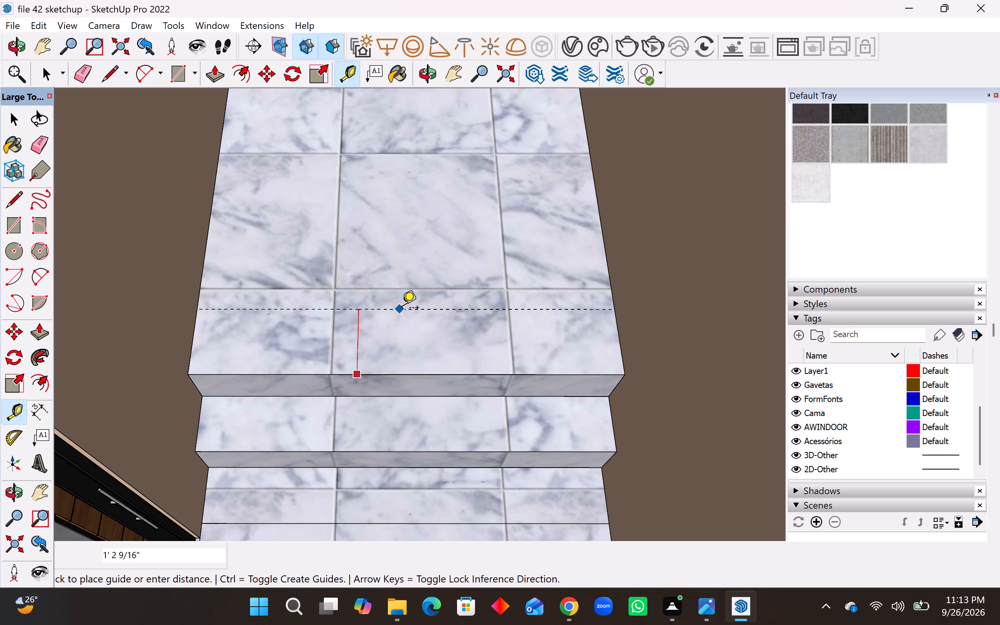
pyautogui.write("1'")
pyautogui.press('Return')
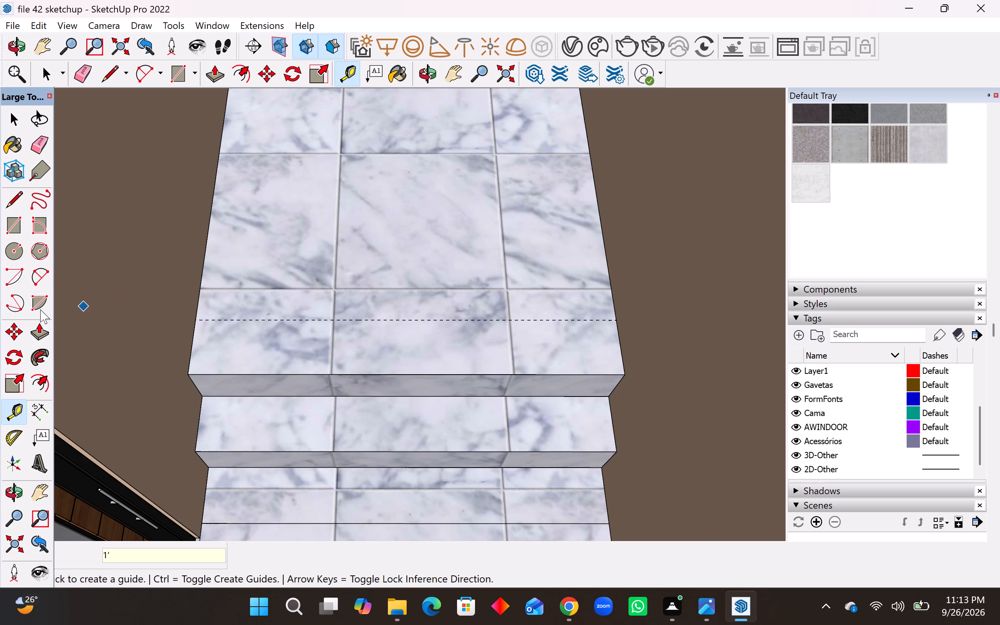
pyautogui.click(38, 326)
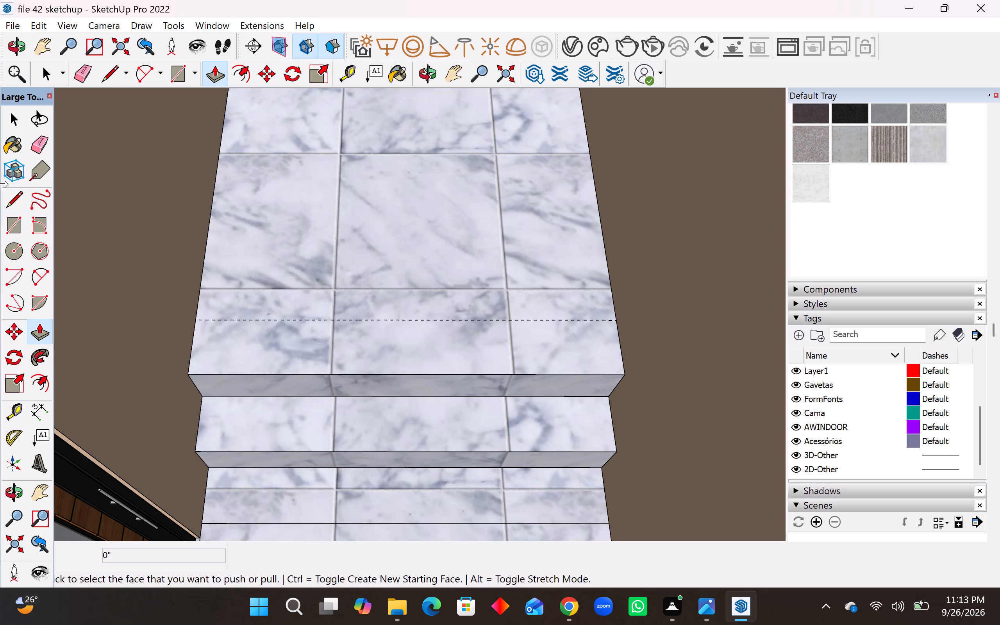
pyautogui.click(11, 195)
pyautogui.scroll(3, 193, 325)
pyautogui.click(197, 316)
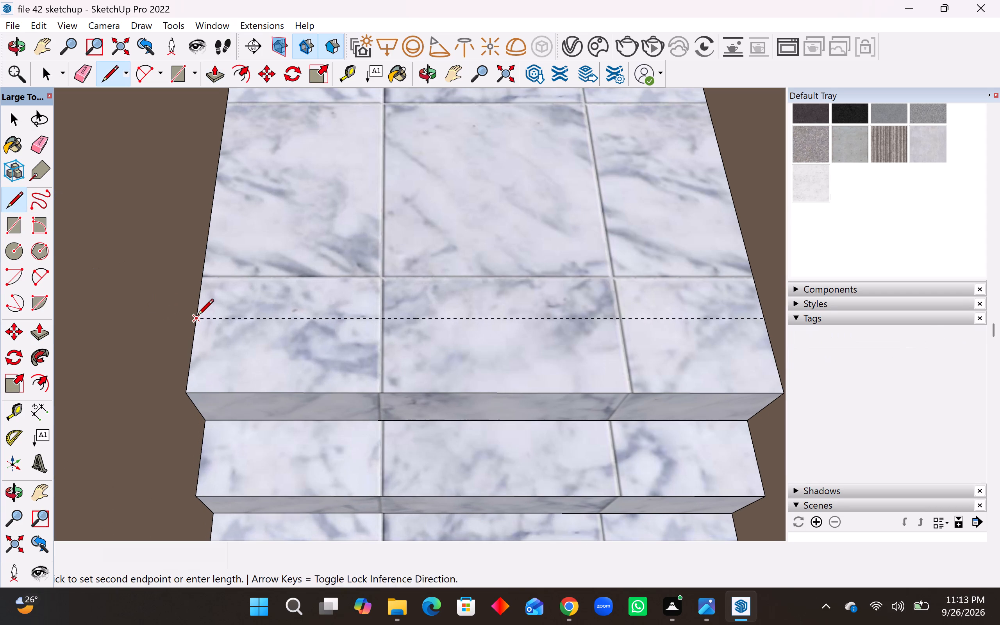
pyautogui.click(761, 320)
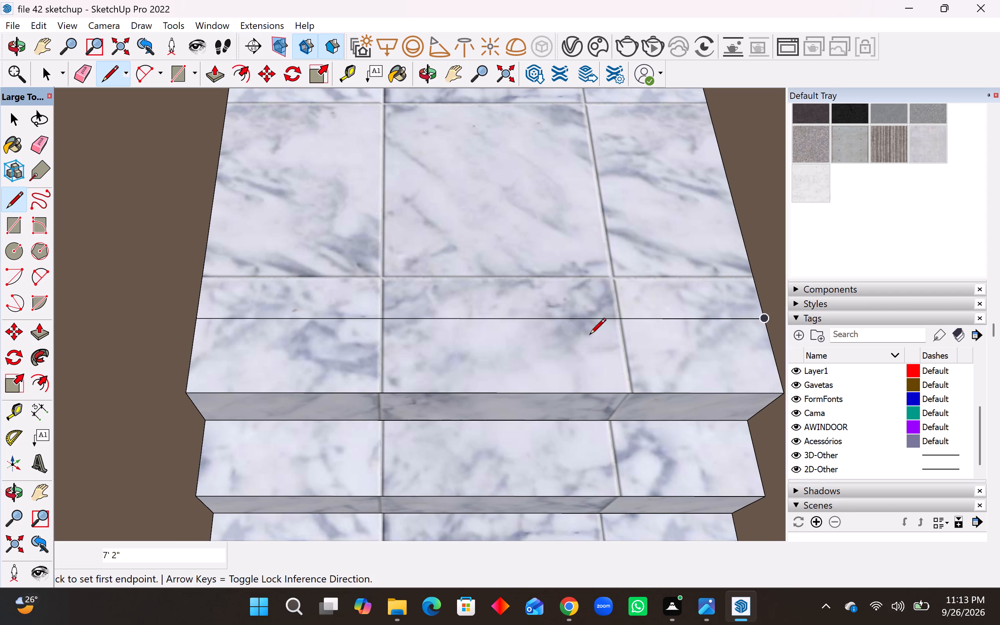
# Push/Pull the top face behind the new line up 1' to form the third riser.
pyautogui.click(43, 332)
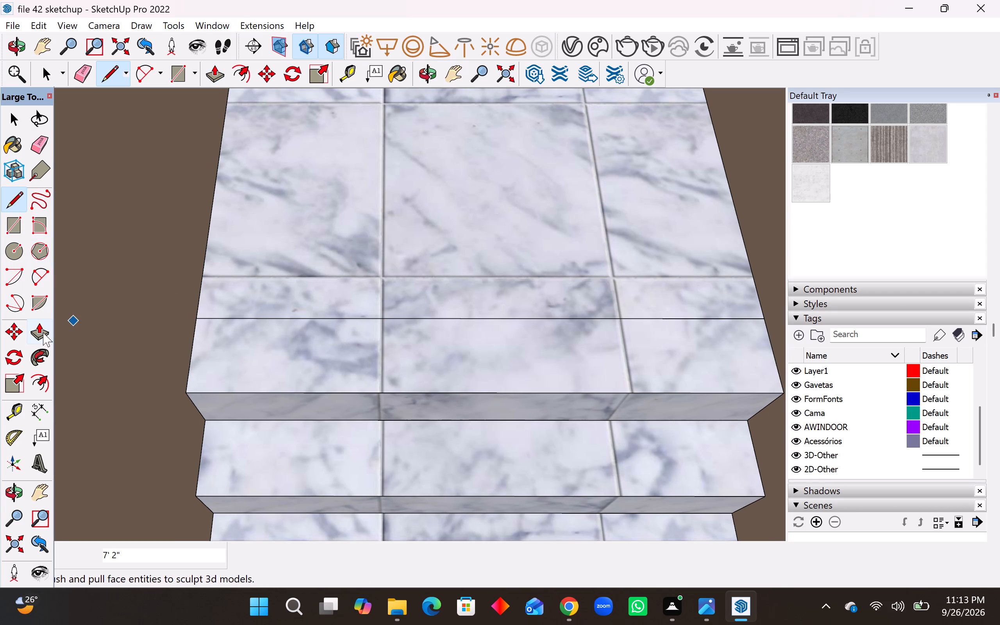
pyautogui.click(560, 268)
pyautogui.write("1'")
pyautogui.press('Return')
# Draw another line across the new top face along a guide offset 1' inward from its front edge.
pyautogui.scroll(-8, 518, 395)
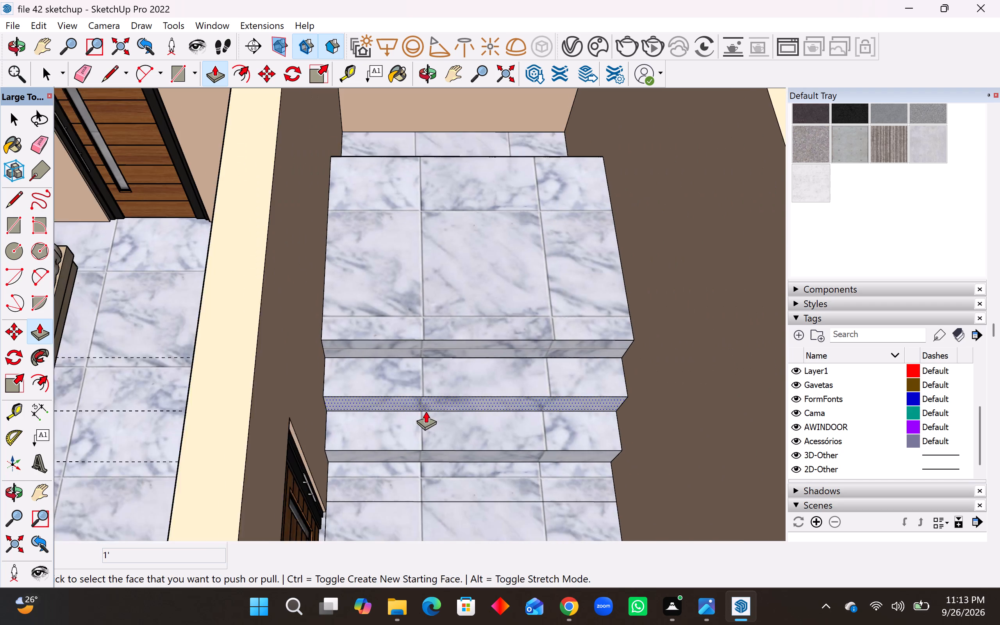
pyautogui.moveTo(562, 343); pyautogui.dragTo(527, 311, button='middle')
pyautogui.scroll(3, 514, 343)
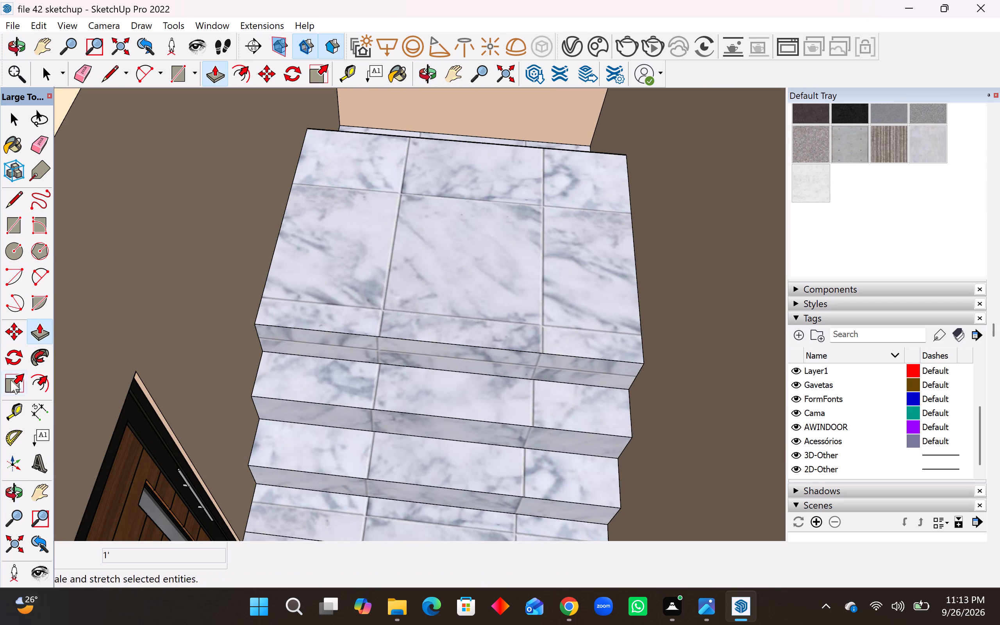
pyautogui.click(14, 414)
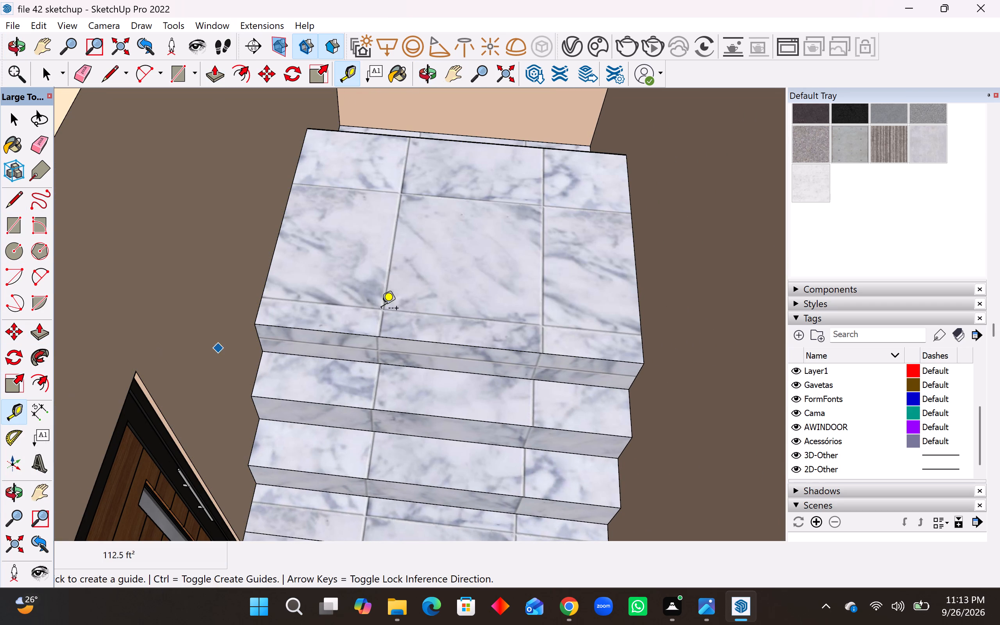
pyautogui.click(427, 337)
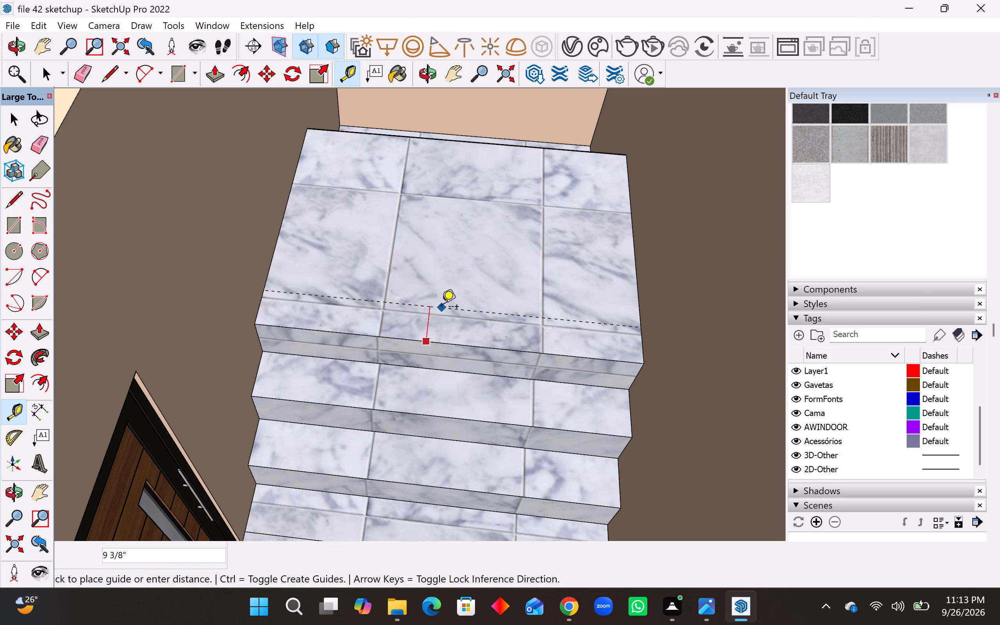
pyautogui.write("1'")
pyautogui.press('Return')
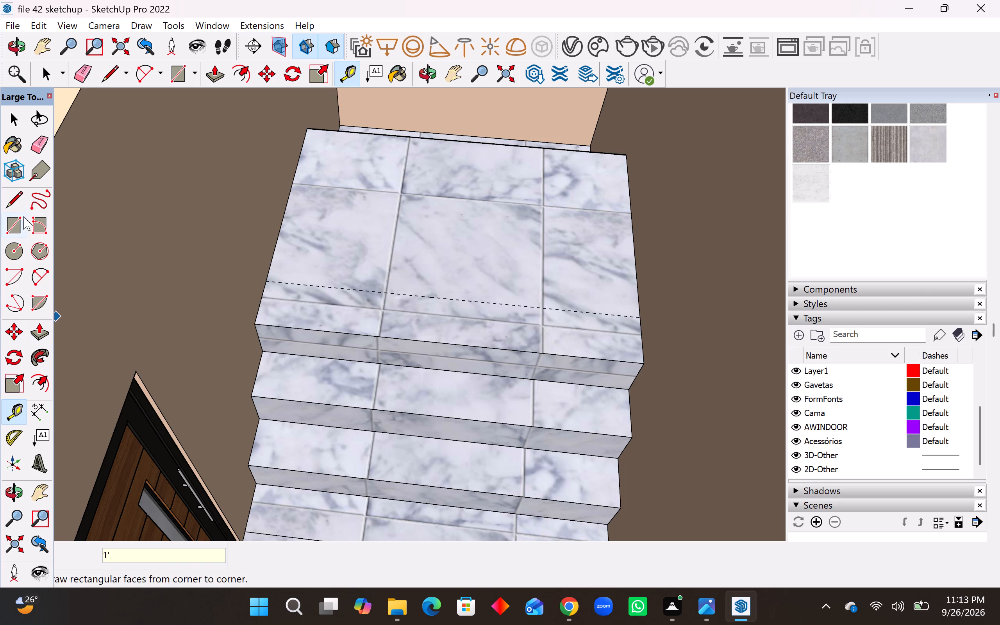
pyautogui.click(16, 204)
pyautogui.click(271, 281)
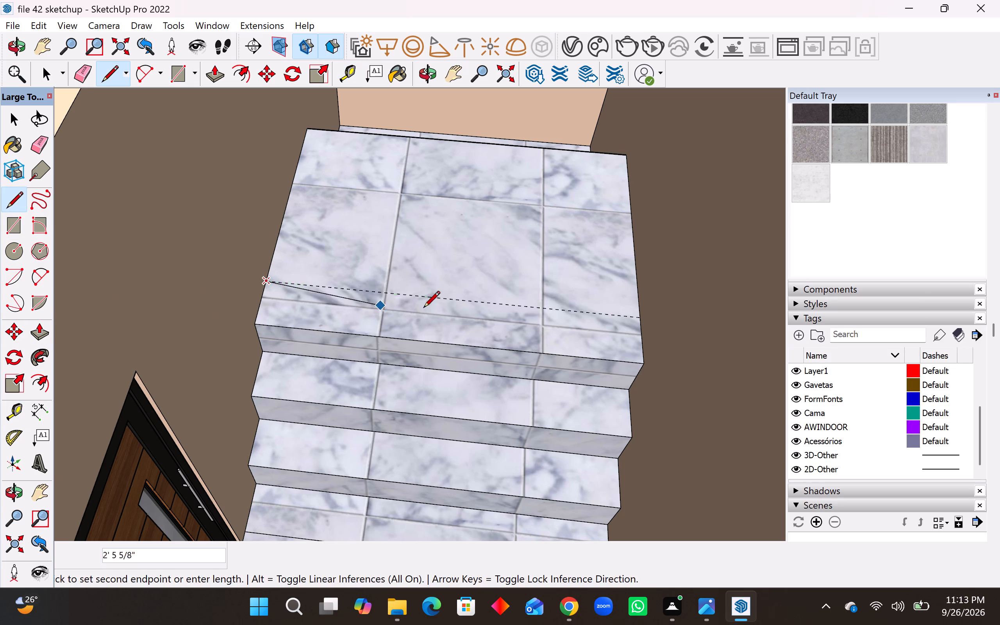
pyautogui.click(639, 318)
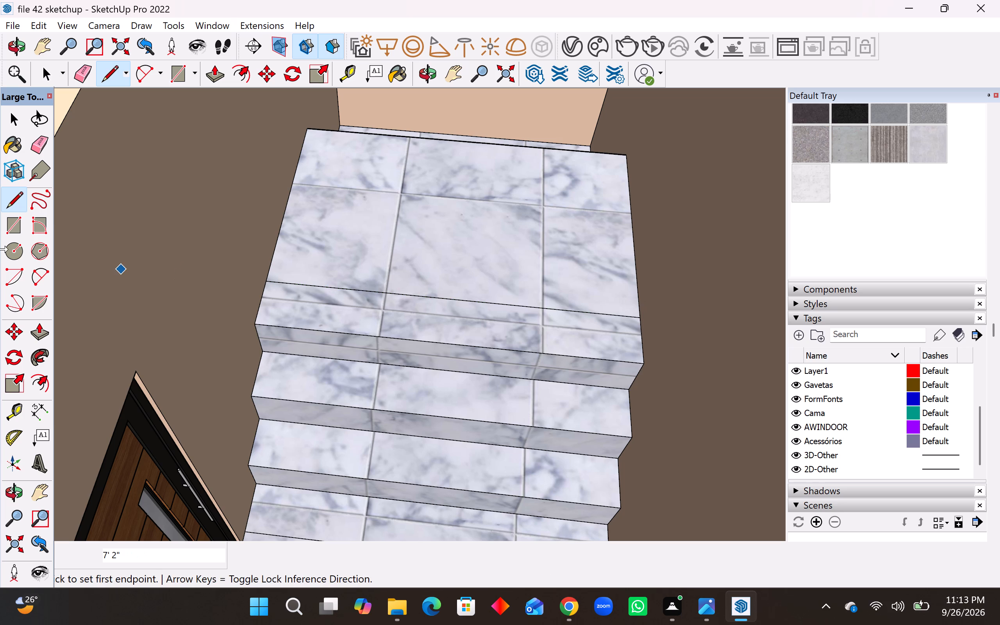
# Push/Pull the top face behind the new line up 1' to form the fourth riser.
pyautogui.click(43, 334)
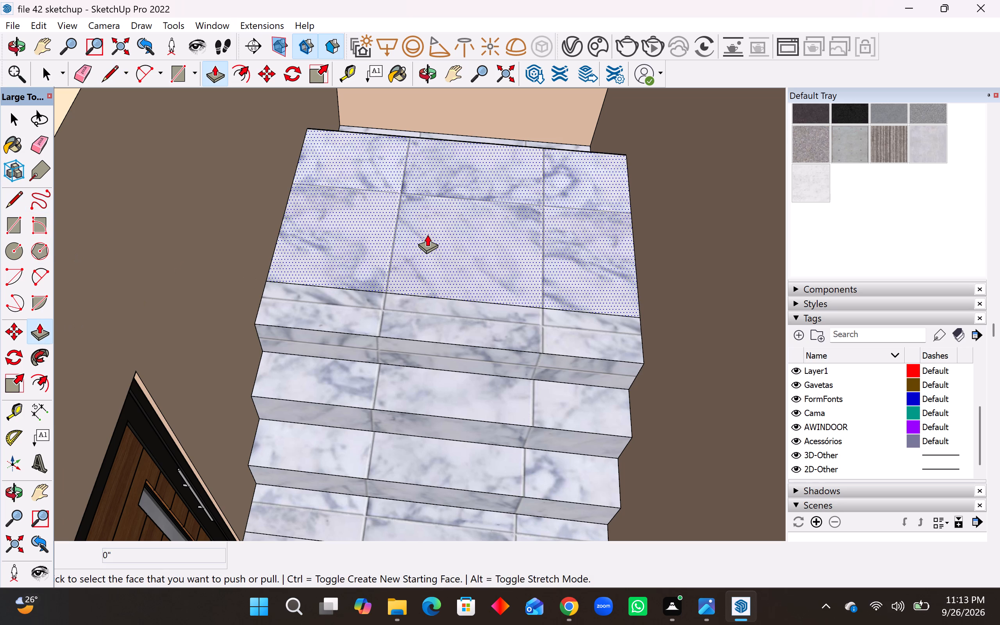
pyautogui.click(428, 234)
pyautogui.write("1'")
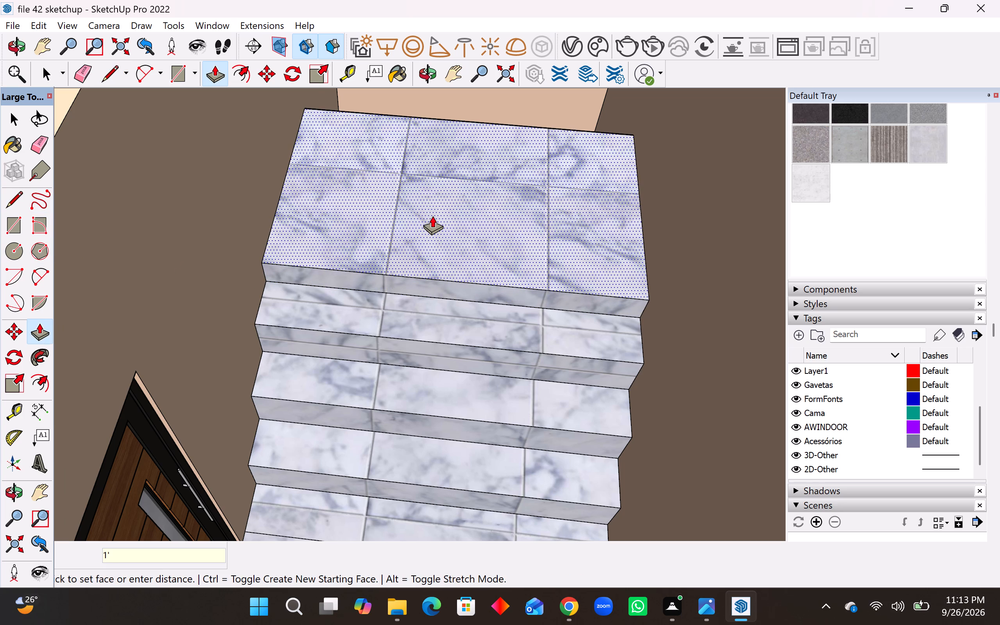
pyautogui.press('Return')
pyautogui.press('space')
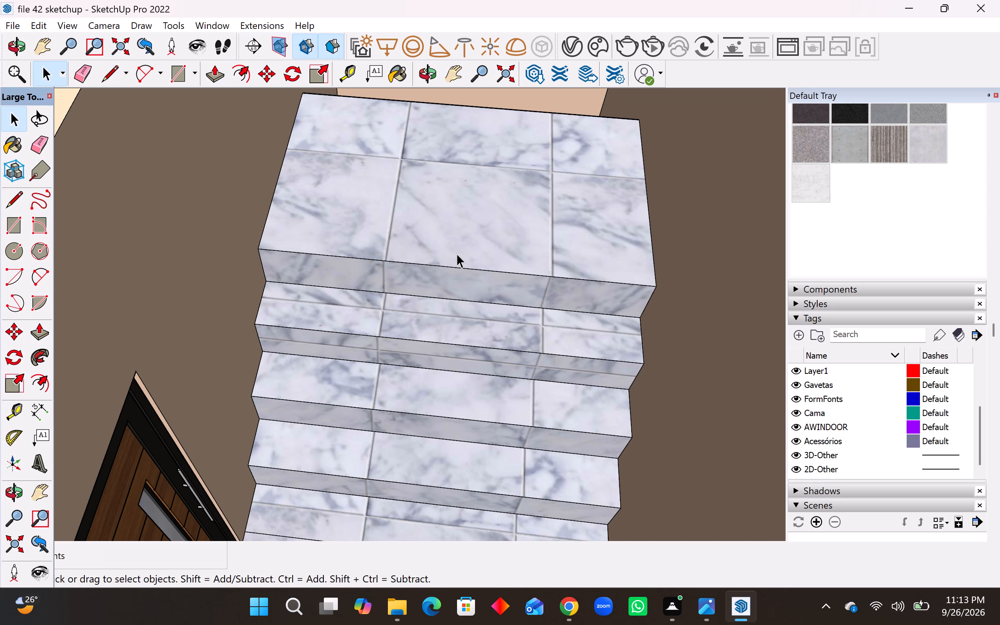
# Draw a 4' 4" centre line along the top landing from its back edge's midpoint to its front edge.
pyautogui.moveTo(457, 254); pyautogui.dragTo(460, 322, button='middle')
pyautogui.scroll(-5, 484, 298)
pyautogui.moveTo(489, 294); pyautogui.dragTo(502, 243, button='middle')
pyautogui.scroll(1, 501, 243)
pyautogui.scroll(-4, 501, 243)
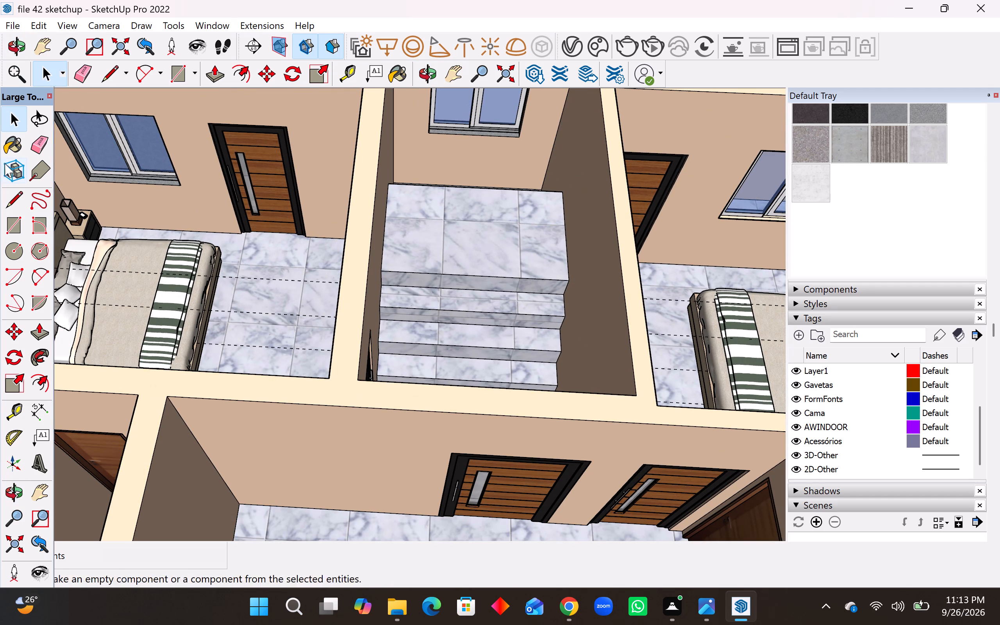
pyautogui.click(15, 203)
pyautogui.scroll(7, 452, 212)
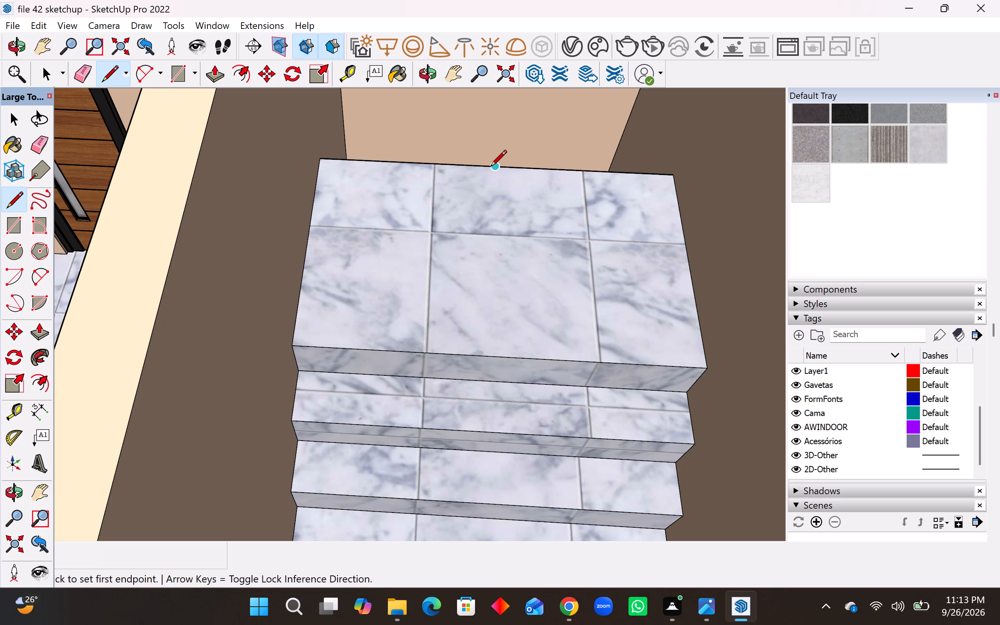
pyautogui.click(493, 167)
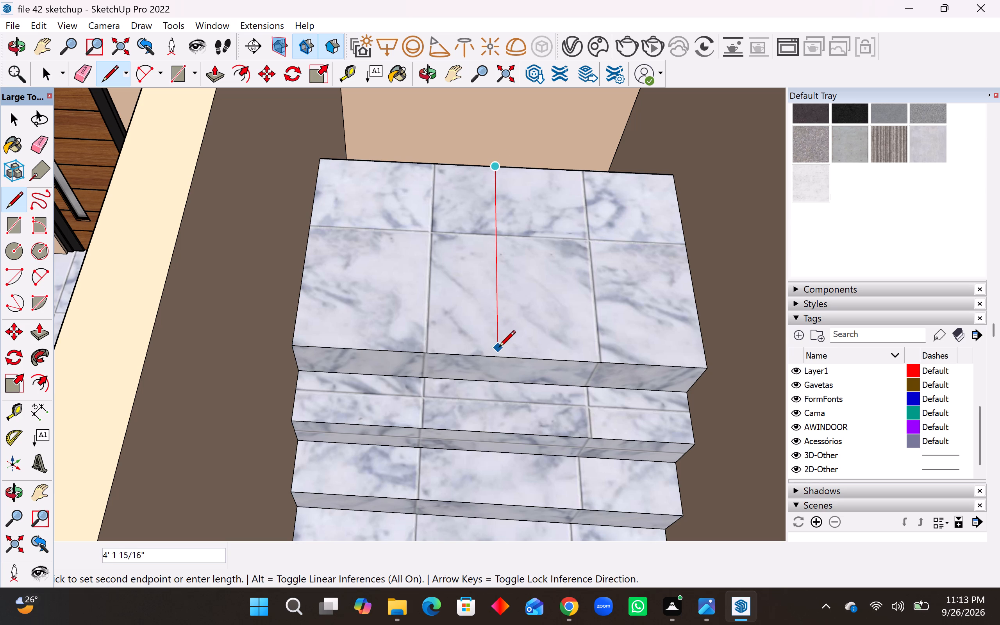
pyautogui.click(499, 355)
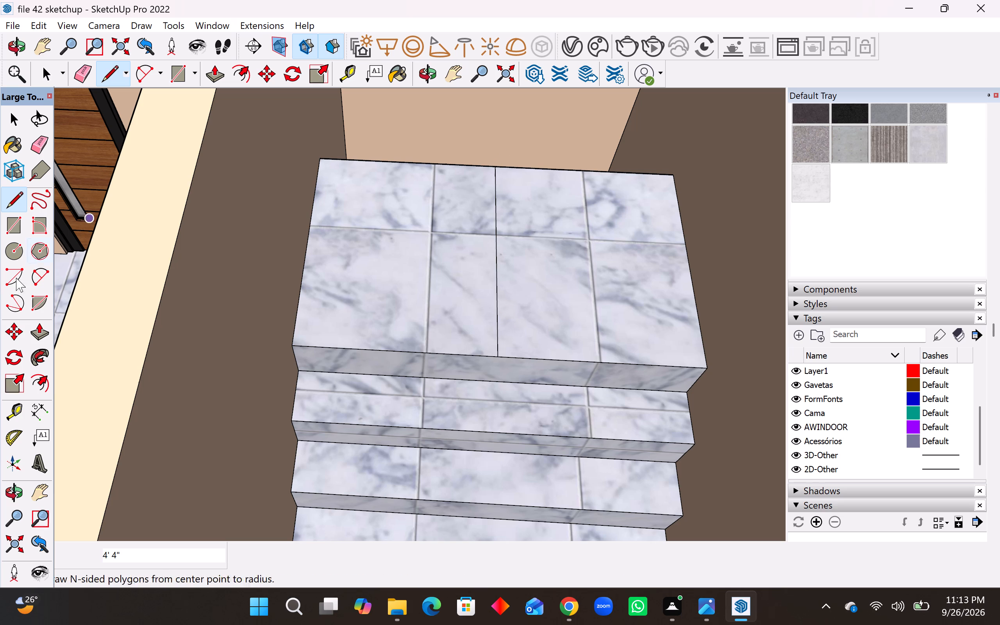
# Place guides offset 1" to each side of the landing's centre line.
pyautogui.click(10, 412)
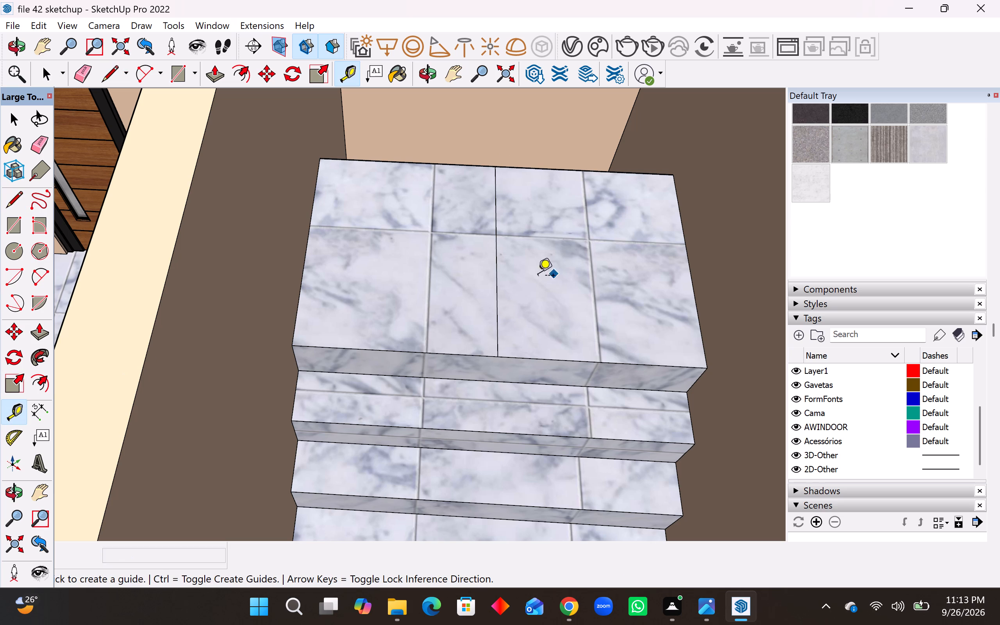
pyautogui.click(498, 278)
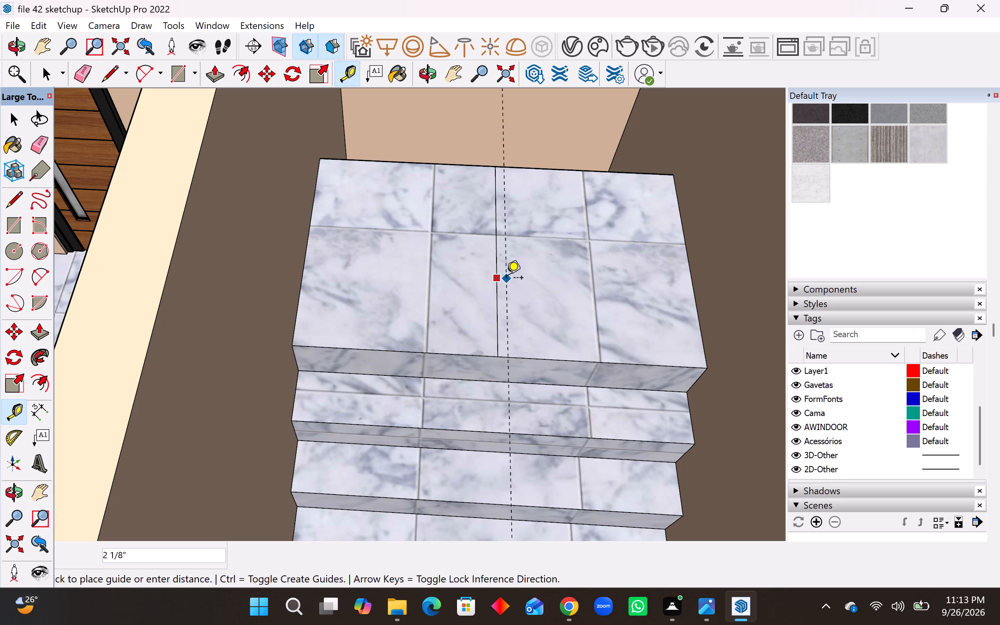
pyautogui.press('1')
pyautogui.hotkey('shift', '"')
pyautogui.press('Return')
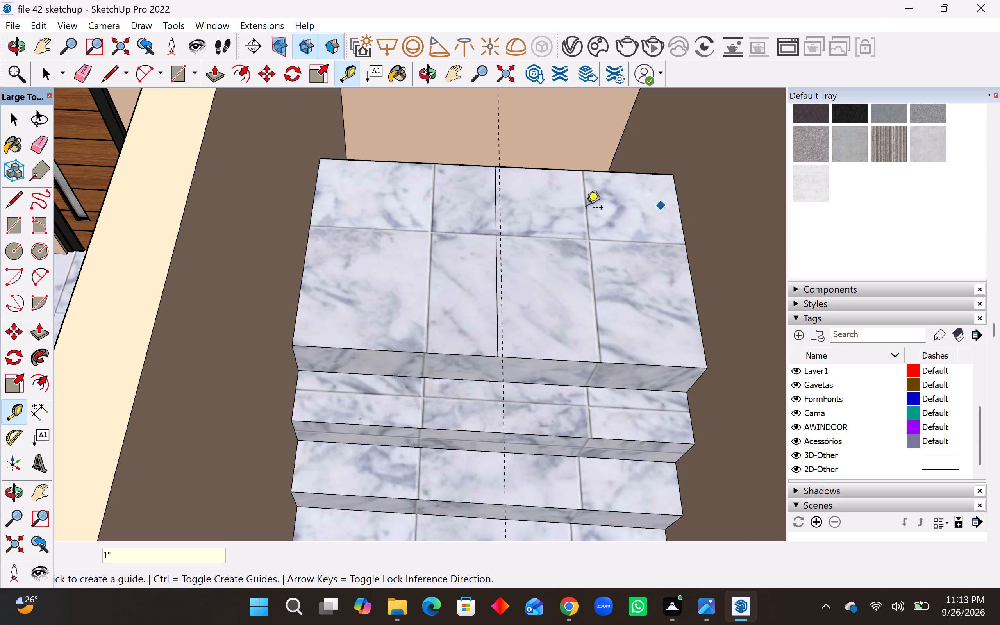
pyautogui.scroll(3, 491, 291)
pyautogui.moveTo(503, 281); pyautogui.dragTo(498, 279)
pyautogui.write('1"')
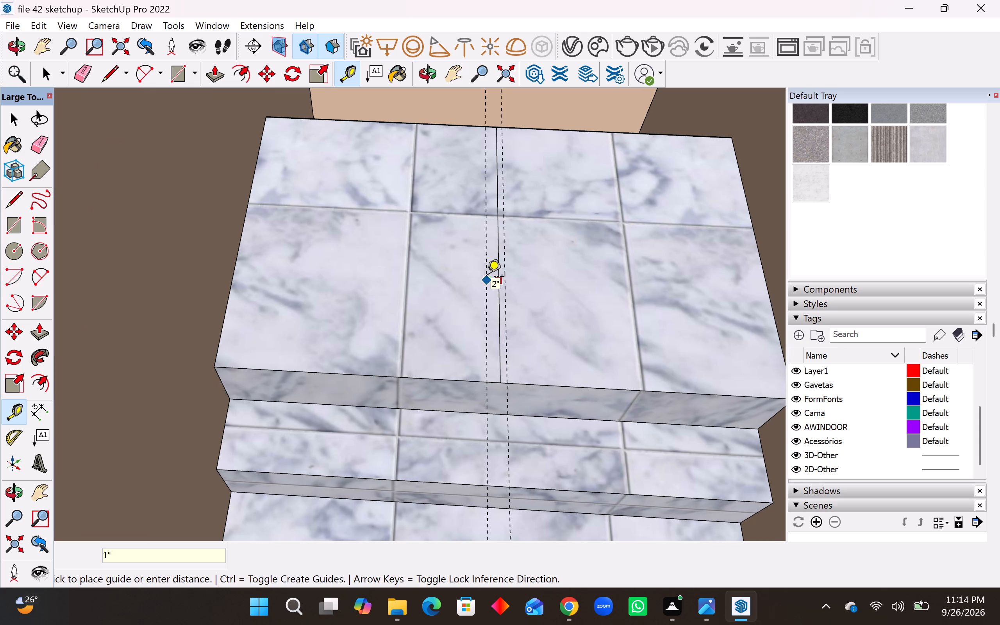
pyautogui.press('Return')
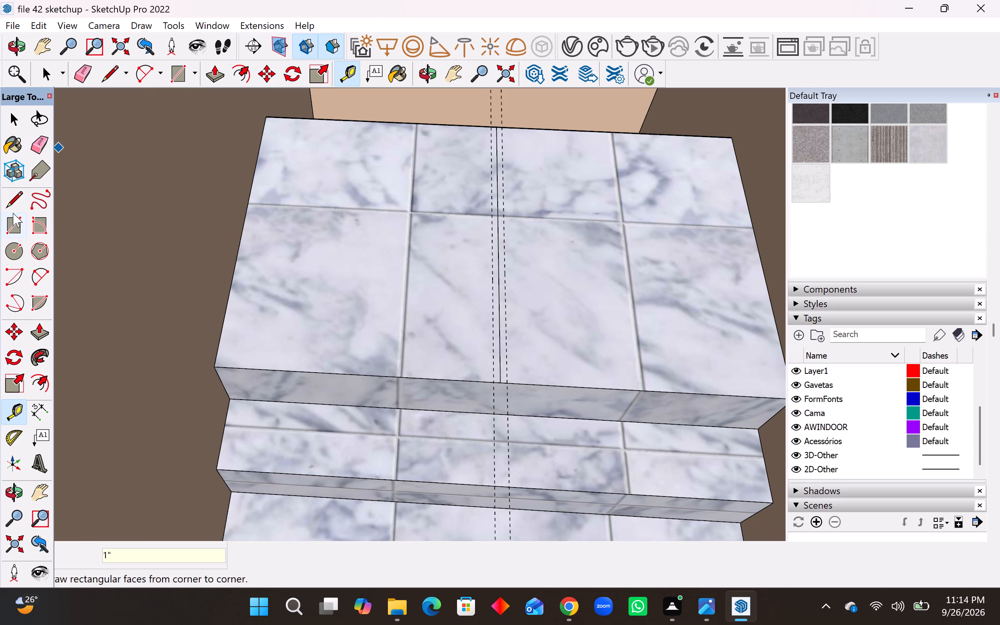
# Draw a 2" by 4' 4" rectangle between the two guides, spanning the landing from front to back edge.
pyautogui.click(16, 231)
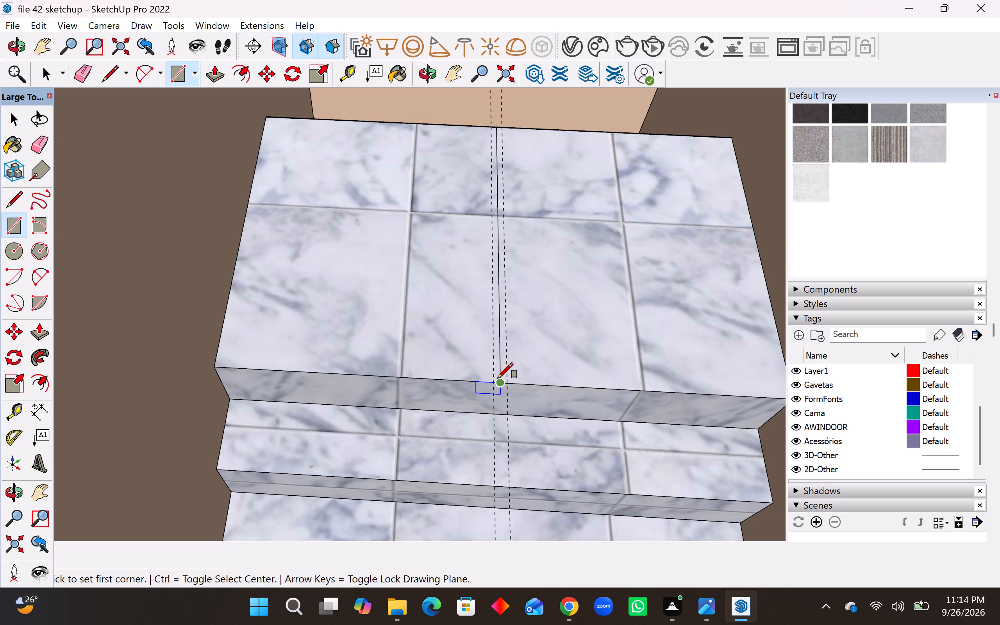
pyautogui.scroll(4, 502, 391)
pyautogui.click(489, 378)
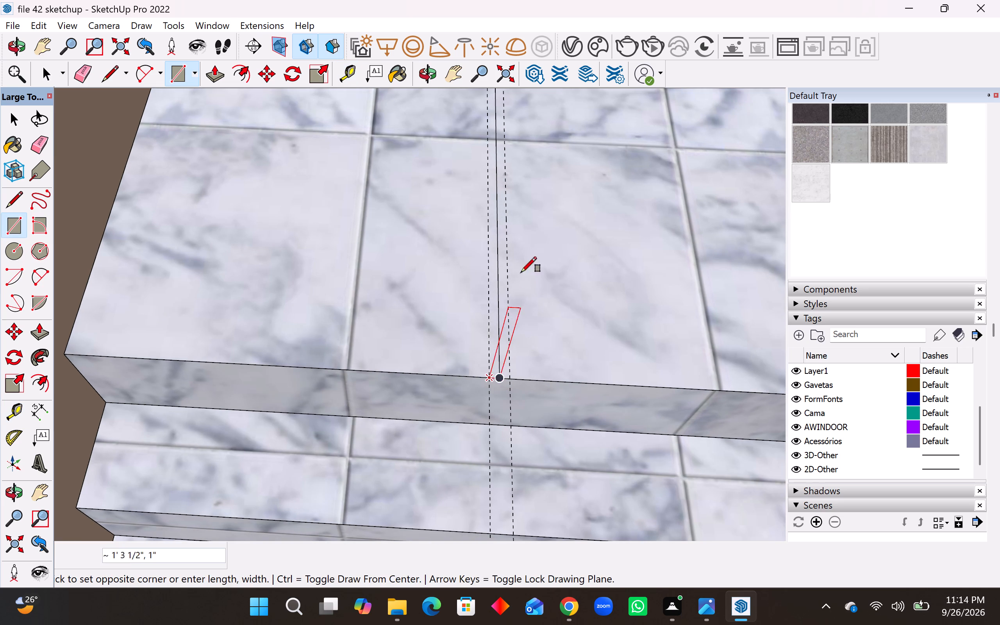
pyautogui.scroll(-8, 503, 280)
pyautogui.scroll(6, 516, 169)
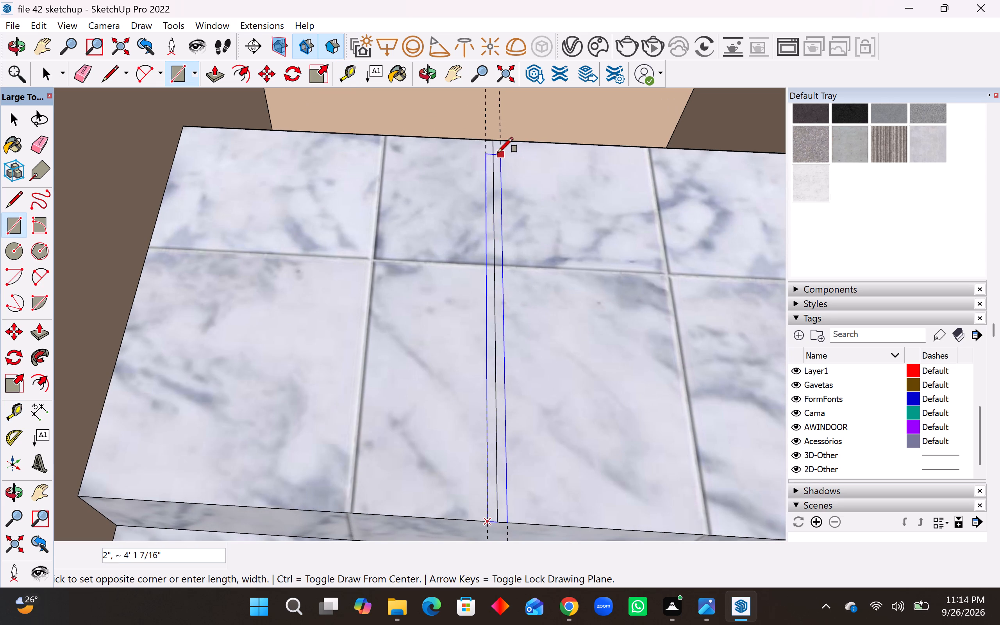
pyautogui.click(505, 139)
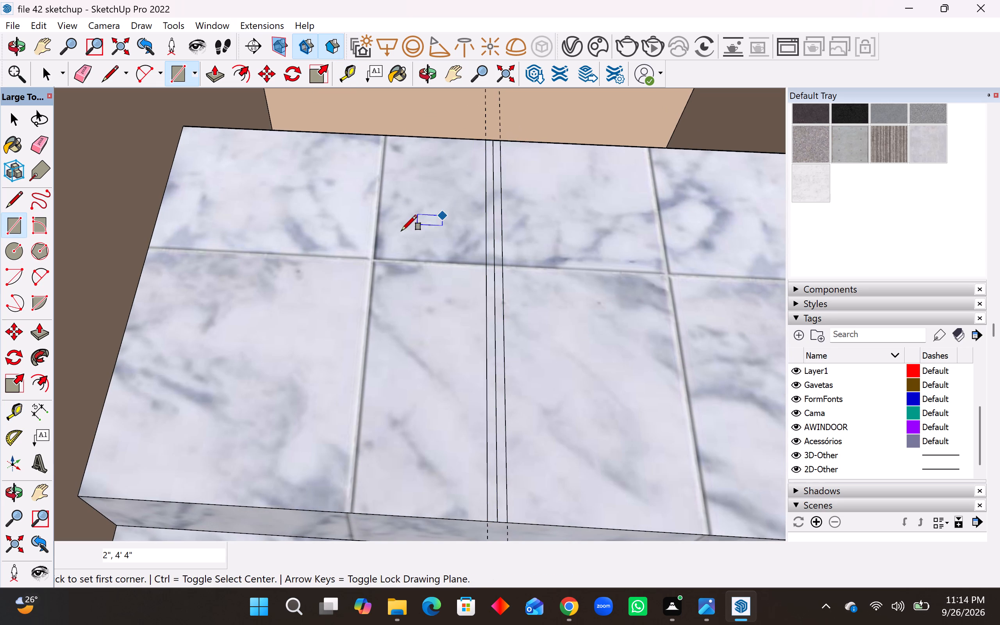
# Erase the centre line inside the narrow strip and the two guides along its sides.
pyautogui.click(40, 151)
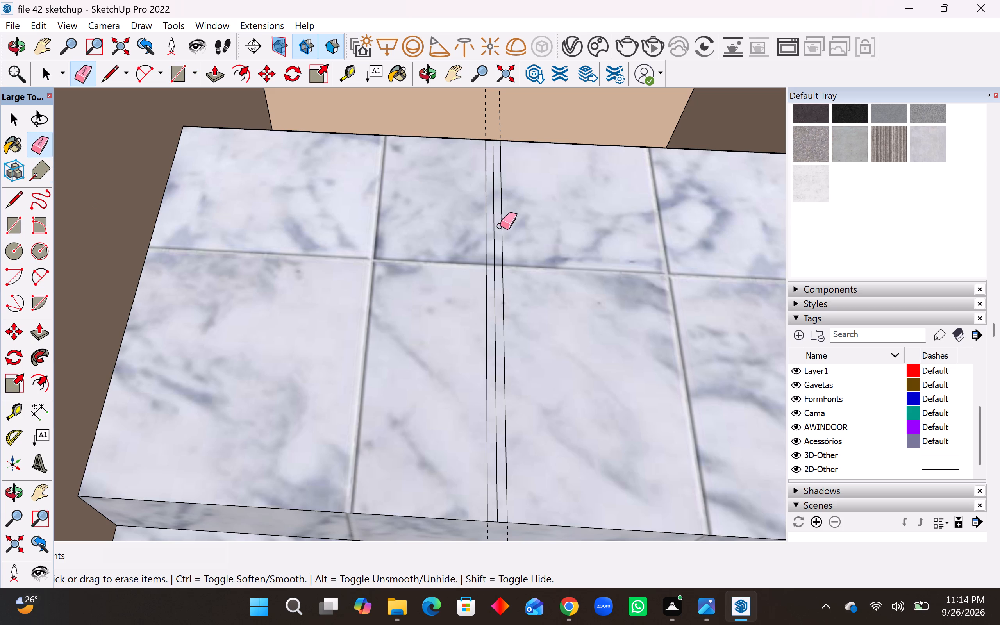
pyautogui.click(493, 232)
pyautogui.click(495, 234)
pyautogui.click(495, 235)
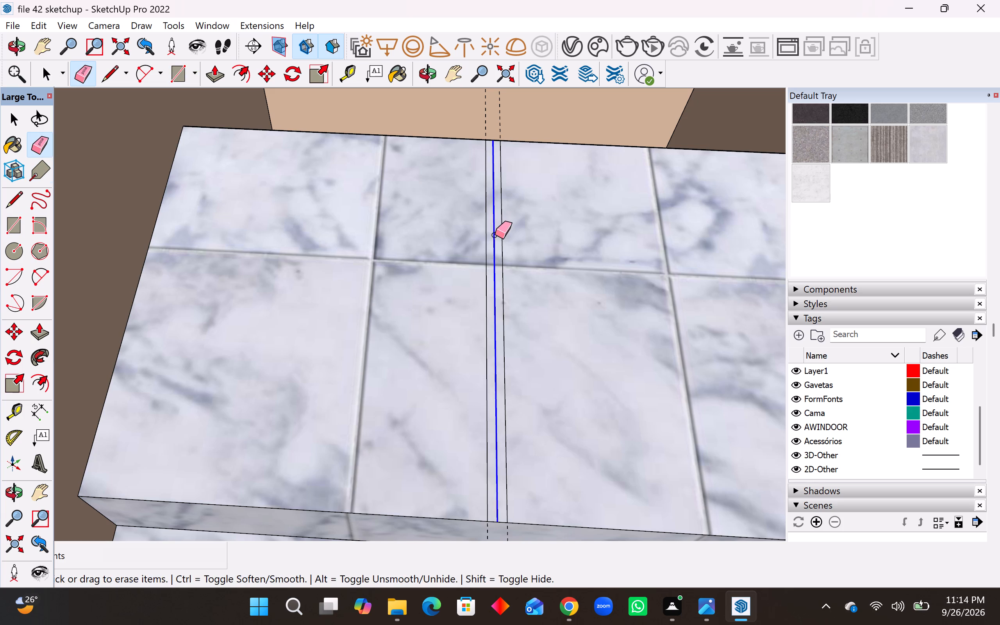
pyautogui.scroll(-8, 496, 244)
pyautogui.moveTo(502, 169); pyautogui.dragTo(489, 170)
pyautogui.scroll(-4, 511, 195)
pyautogui.press('space')
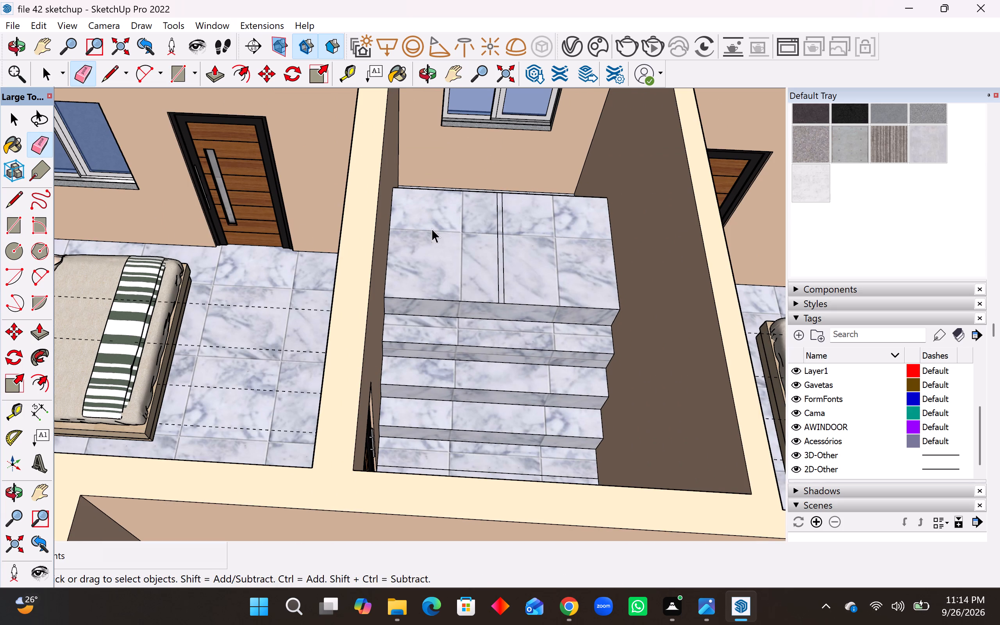
# Push the 2" central strip of the top landing down 1'.
pyautogui.click(40, 330)
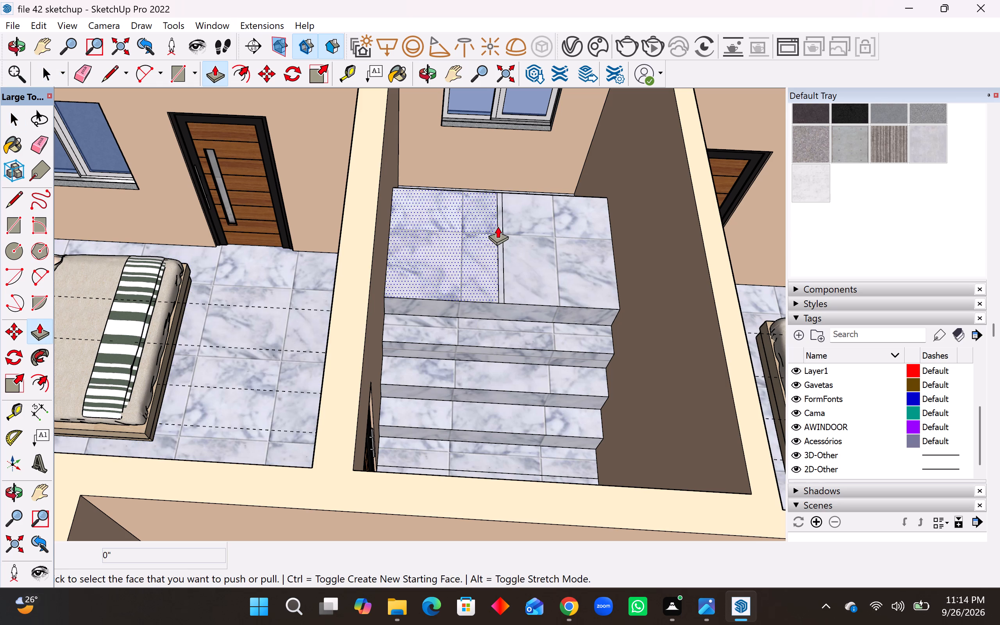
pyautogui.click(502, 233)
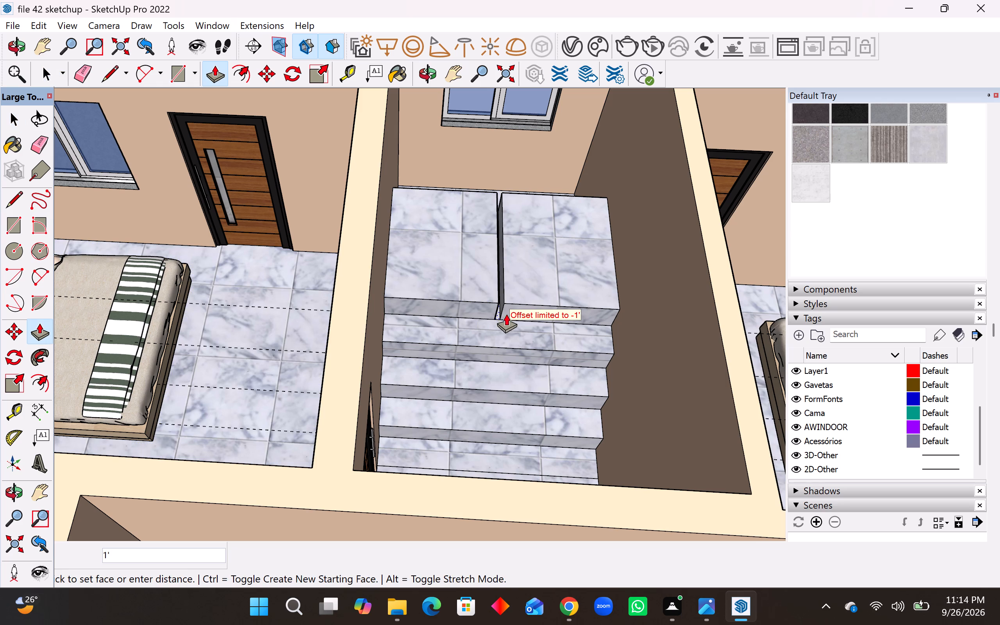
pyautogui.click(505, 320)
# Extend the strip across the first tread below the landing with two 1' lines and push it down 1'.
pyautogui.moveTo(500, 318); pyautogui.dragTo(499, 318, button='middle')
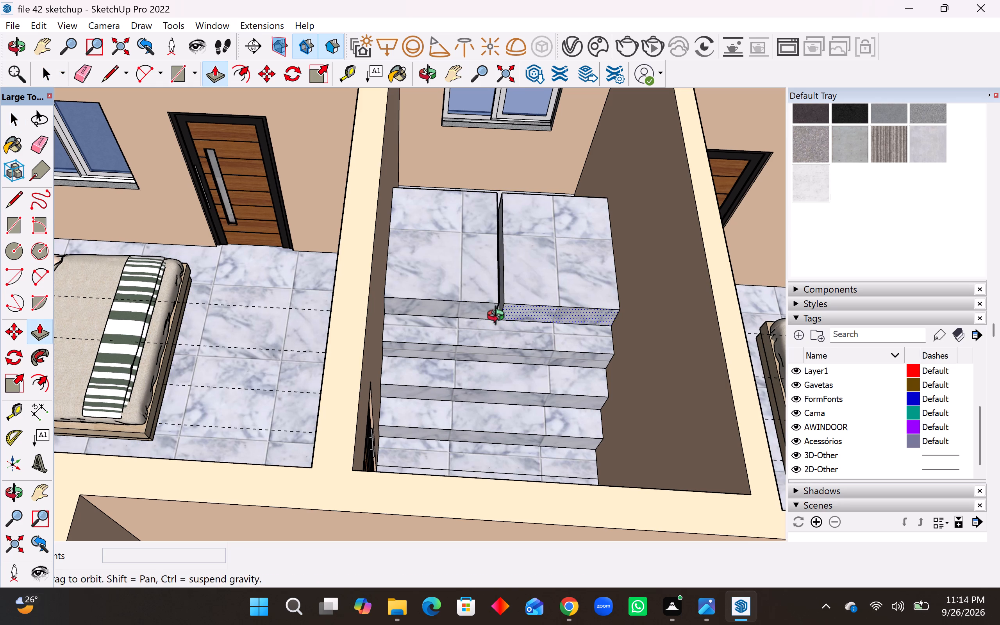
pyautogui.moveTo(499, 318); pyautogui.dragTo(502, 350, button='middle')
pyautogui.scroll(9, 523, 334)
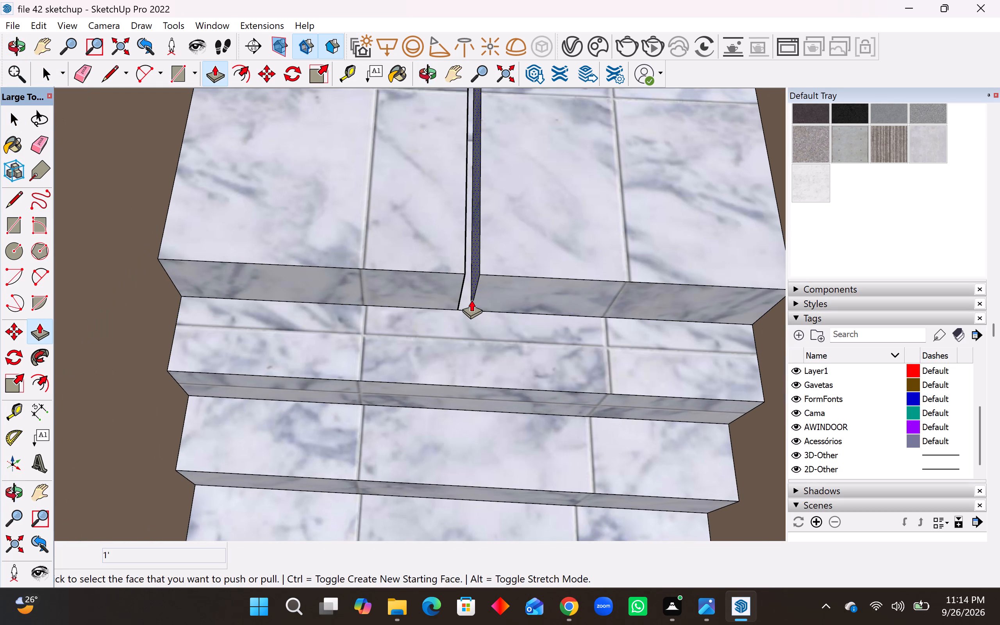
pyautogui.scroll(-4, 469, 284)
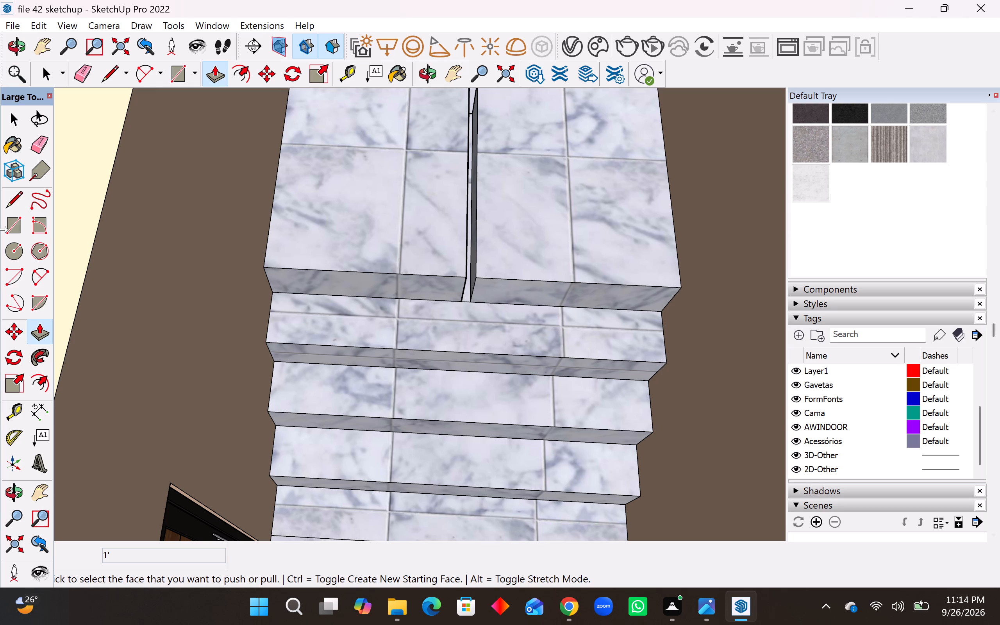
pyautogui.click(16, 200)
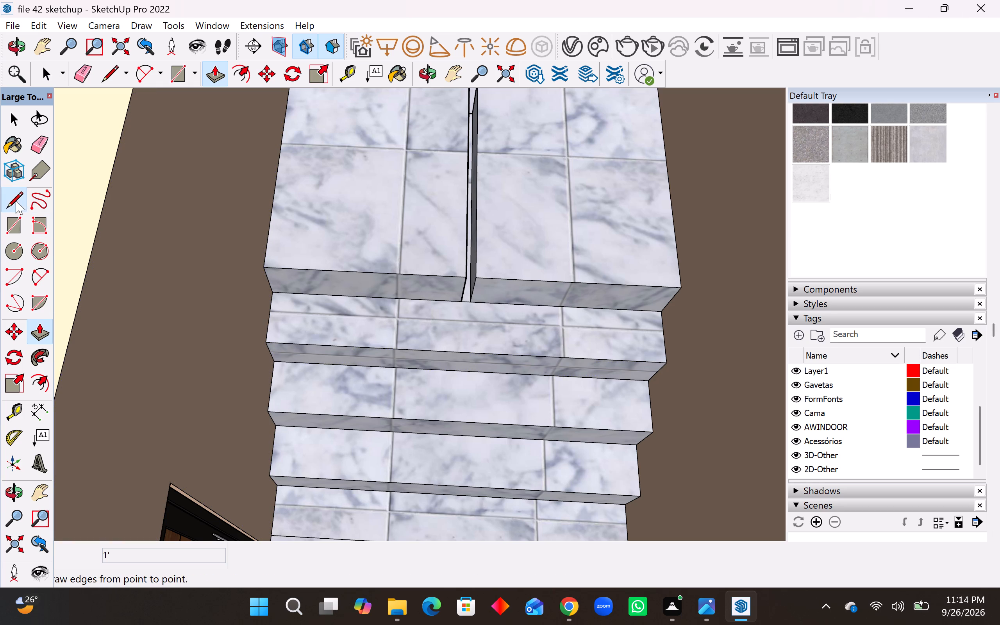
pyautogui.click(460, 305)
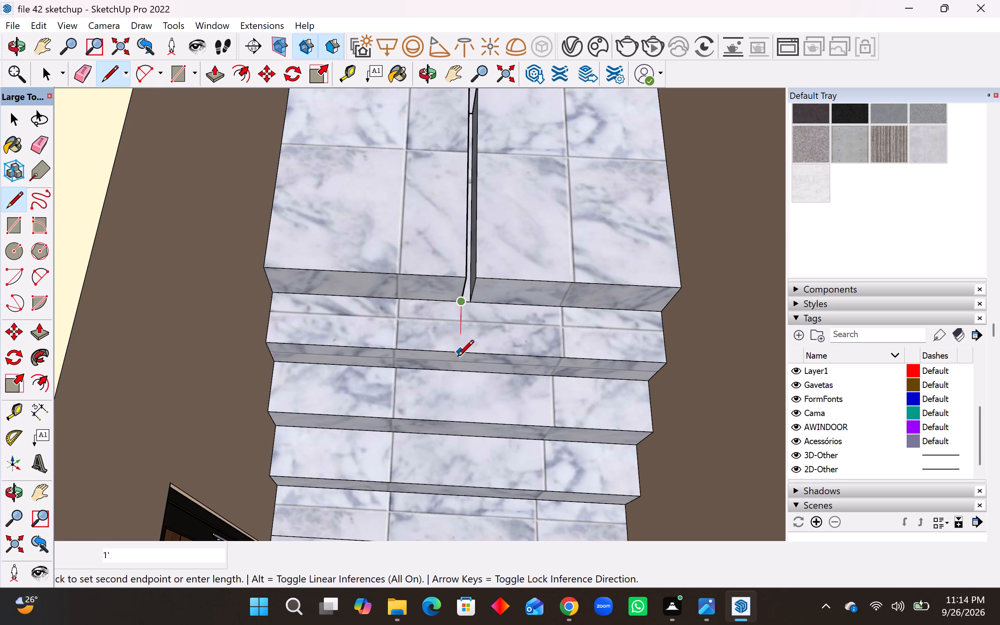
pyautogui.click(460, 354)
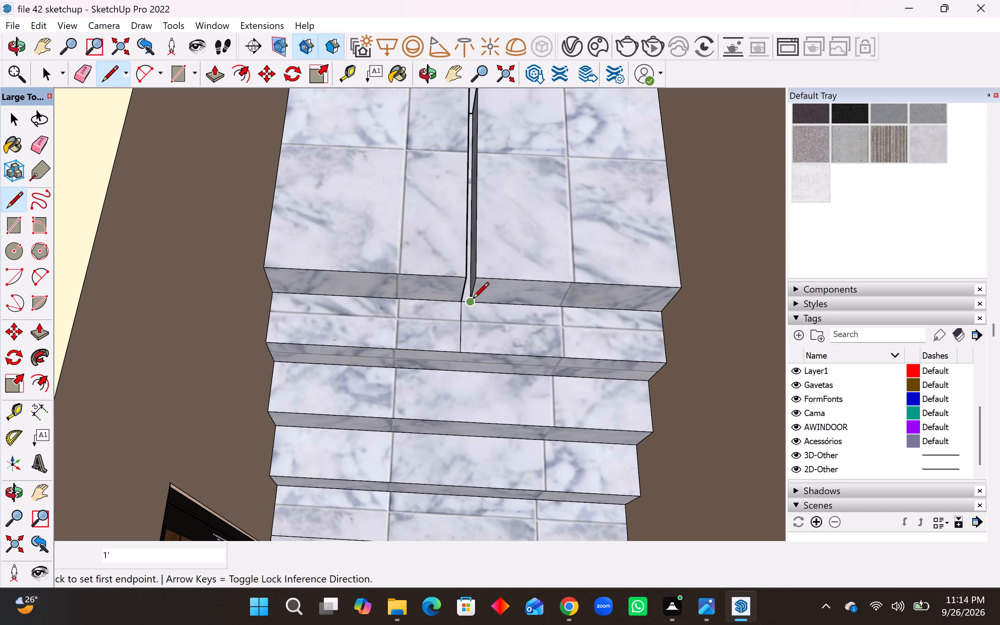
pyautogui.click(471, 300)
pyautogui.click(470, 356)
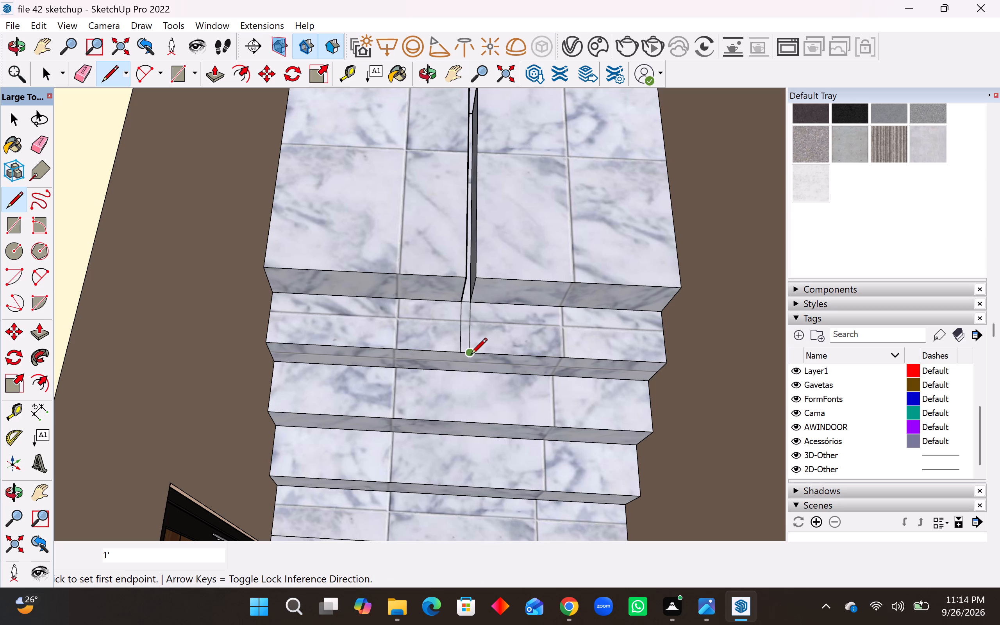
pyautogui.click(43, 334)
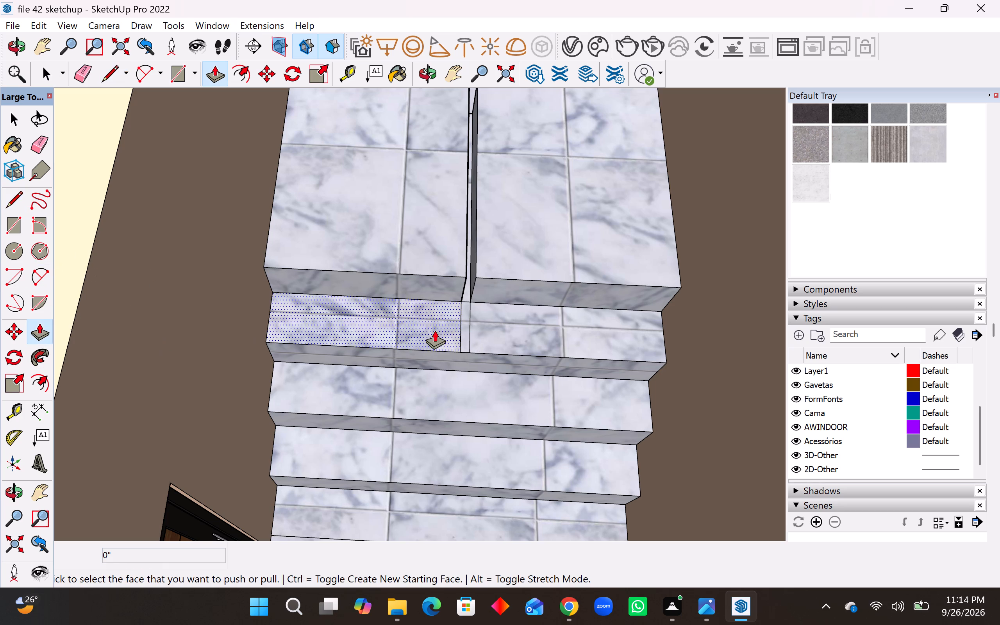
pyautogui.click(465, 323)
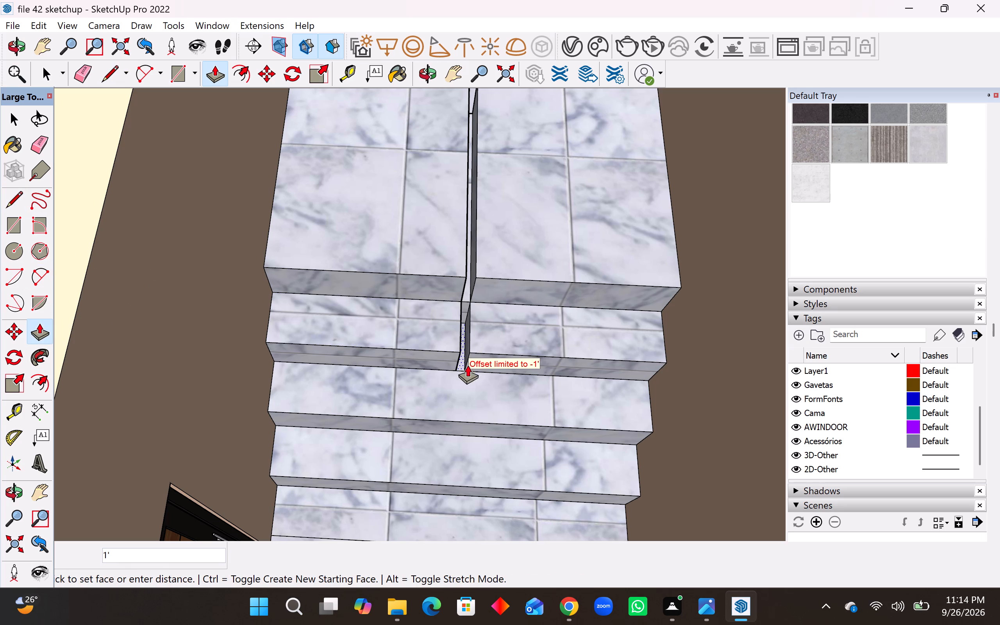
pyautogui.click(468, 370)
# Continue the strip across the second tread below the landing with two 1' lines and push it down to the third tread's level.
pyautogui.scroll(-4, 466, 316)
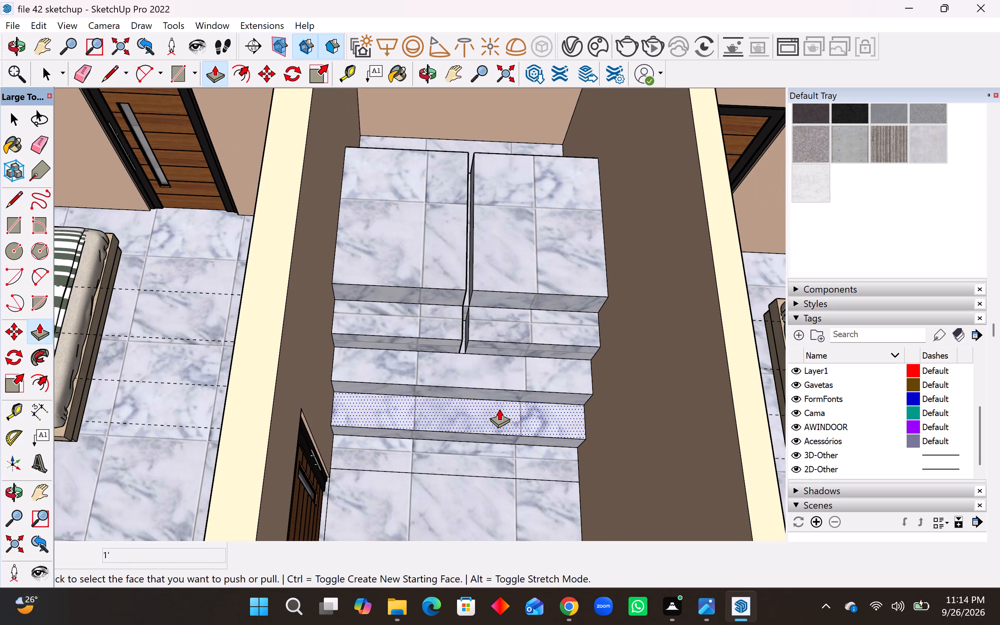
pyautogui.moveTo(493, 399); pyautogui.dragTo(486, 353, button='middle')
pyautogui.scroll(1, 493, 399)
pyautogui.scroll(-1, 485, 348)
pyautogui.scroll(8, 485, 348)
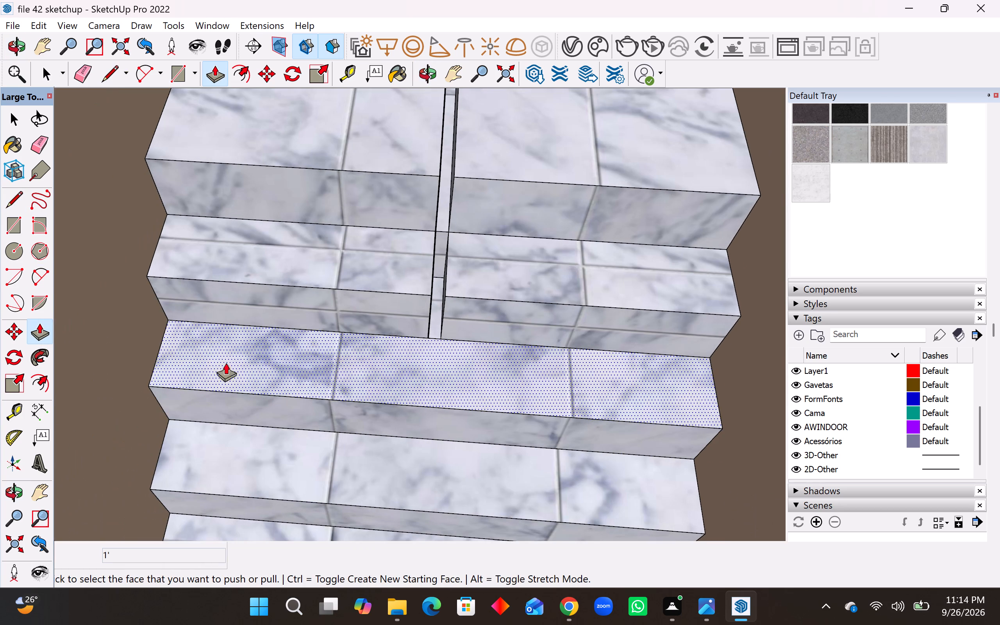
pyautogui.click(13, 204)
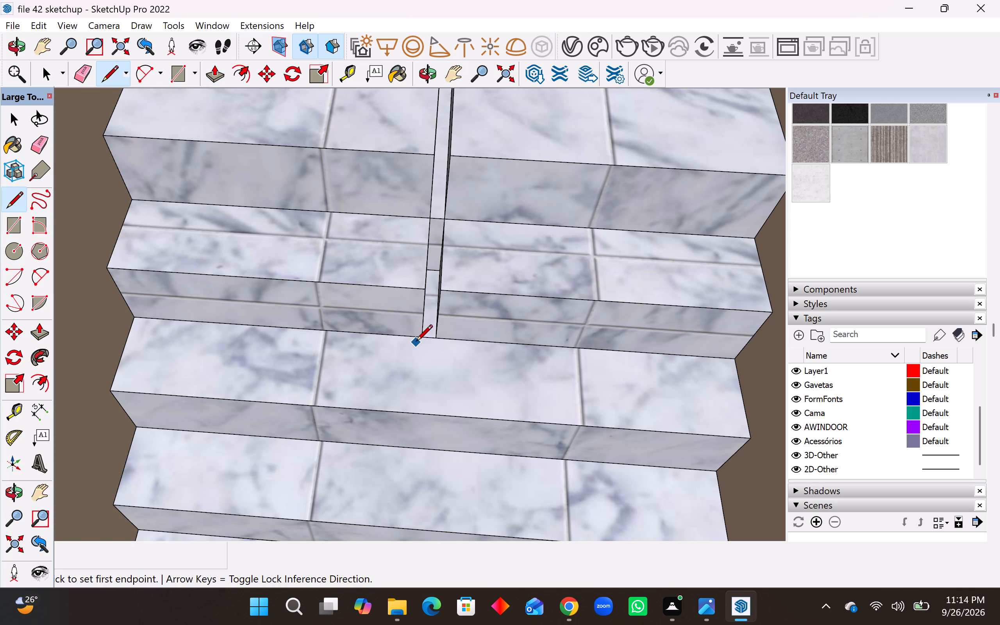
pyautogui.click(419, 341)
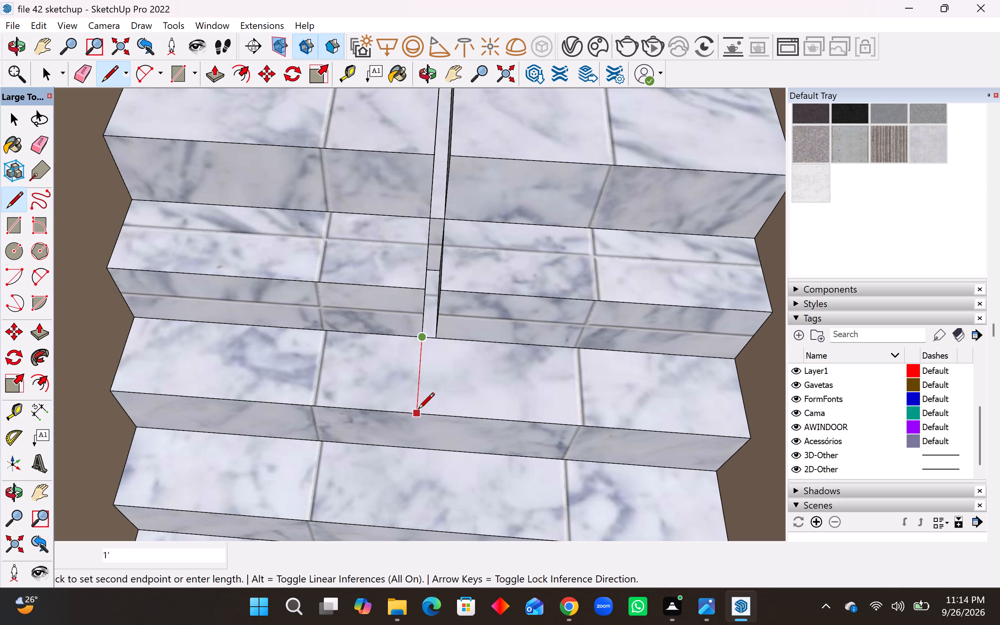
pyautogui.click(418, 410)
pyautogui.click(437, 338)
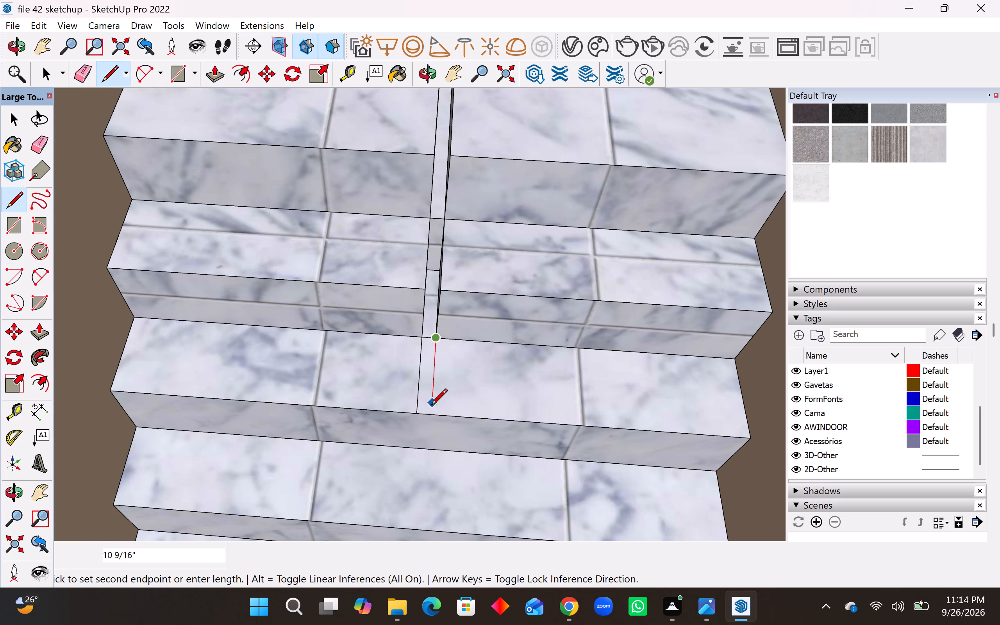
pyautogui.click(430, 412)
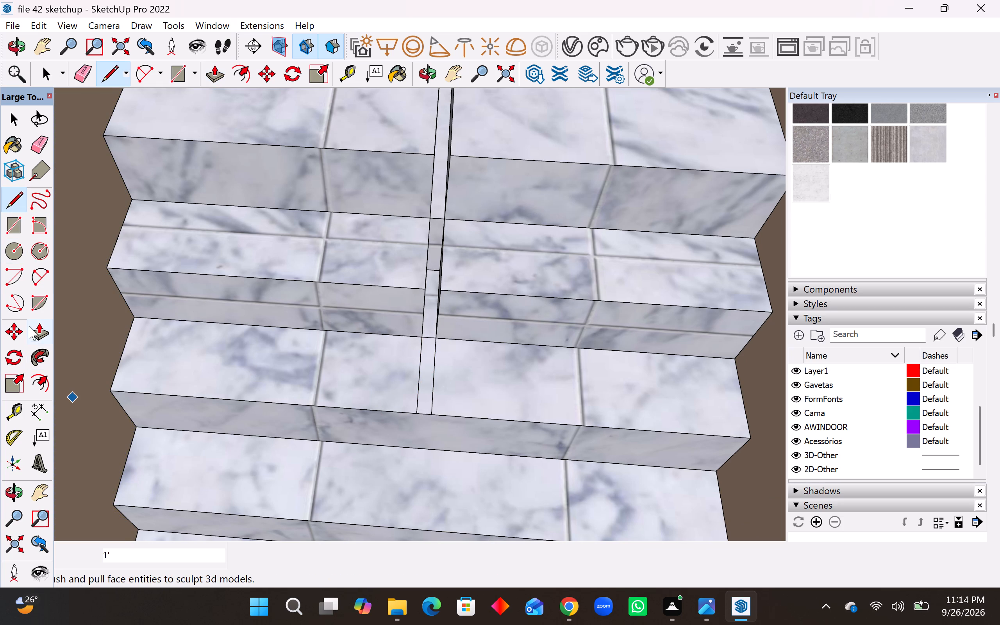
pyautogui.click(45, 332)
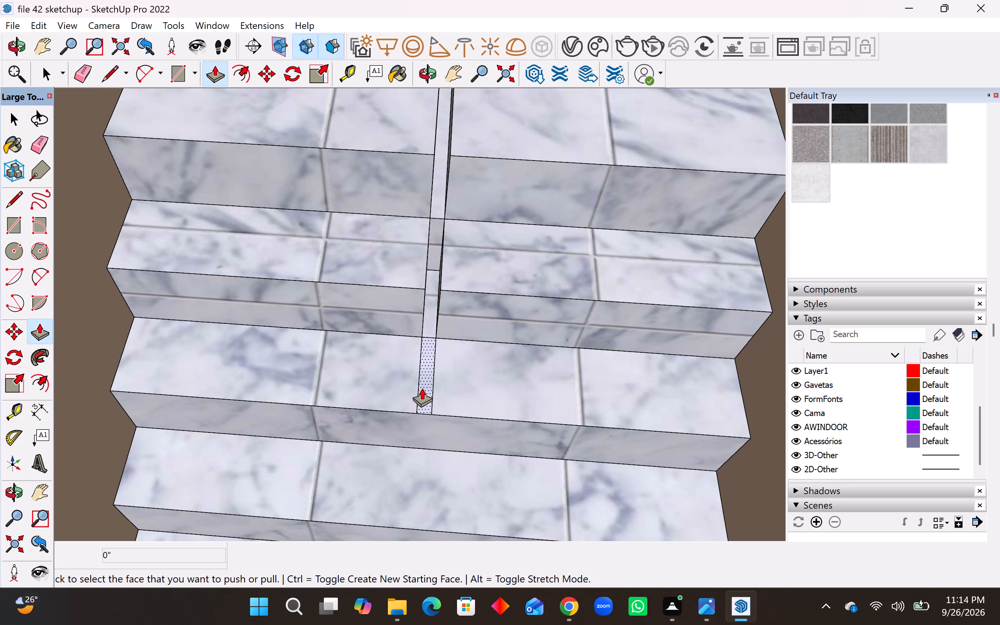
pyautogui.click(421, 388)
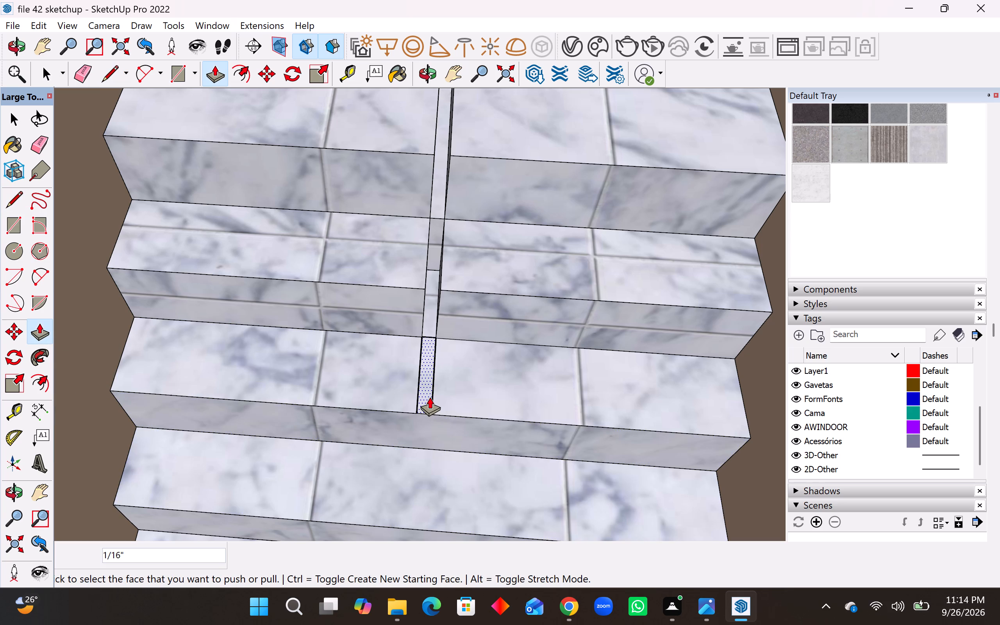
pyautogui.click(423, 398)
pyautogui.click(421, 449)
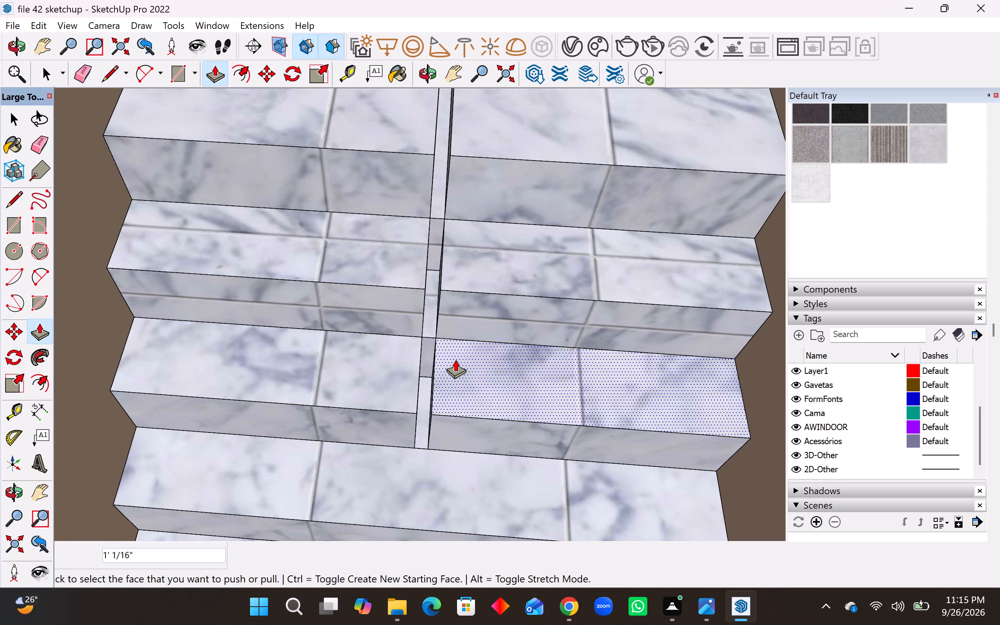
# Continue the strip across the third tread below the landing with two 1' lines and push it down 1'.
pyautogui.scroll(-9, 455, 359)
pyautogui.scroll(5, 449, 422)
pyautogui.moveTo(449, 421); pyautogui.dragTo(455, 442, button='middle')
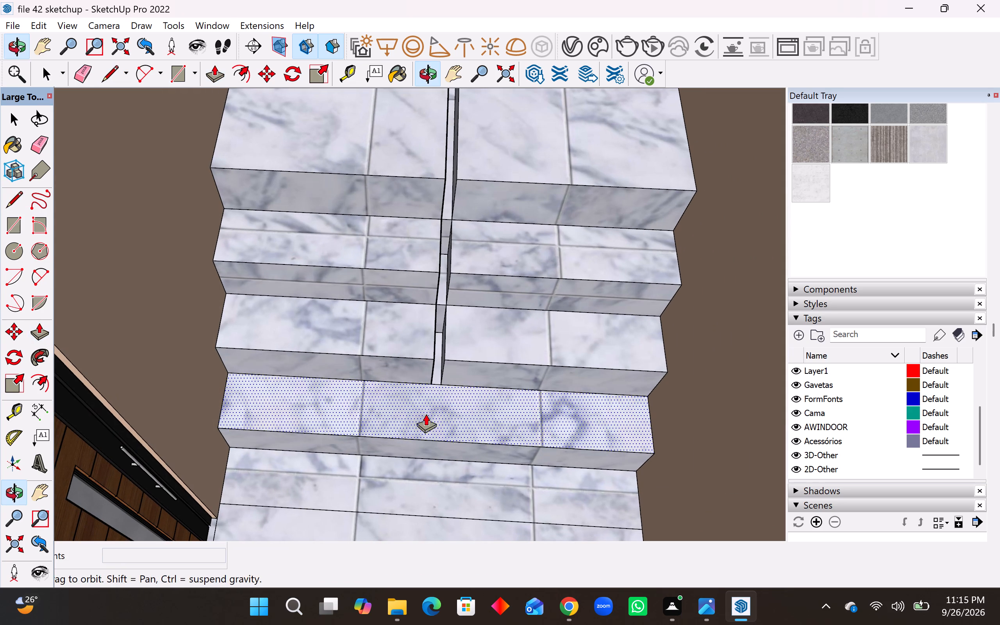
pyautogui.click(26, 208)
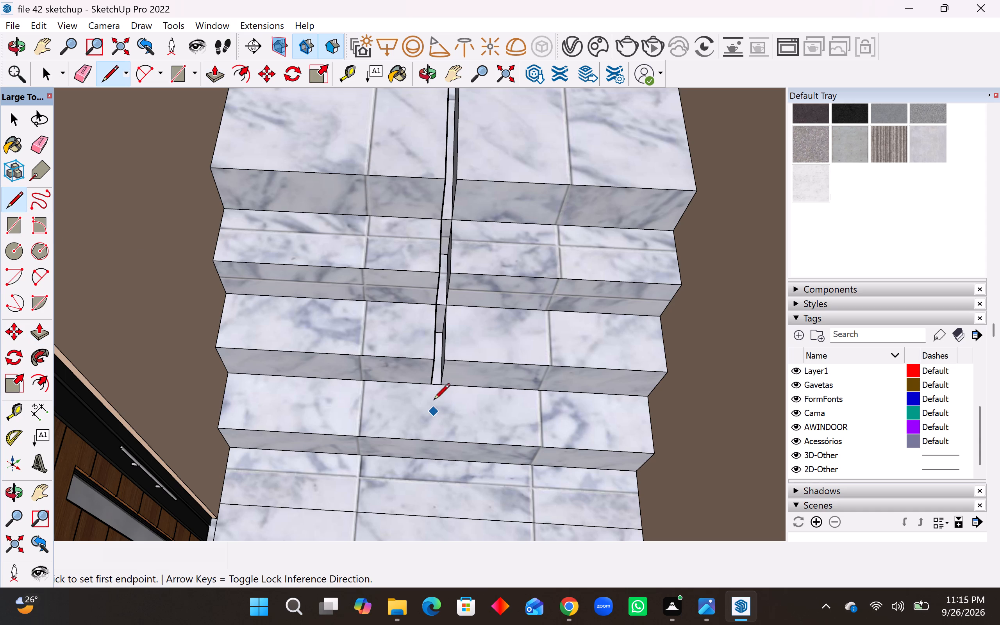
pyautogui.click(430, 386)
pyautogui.click(428, 436)
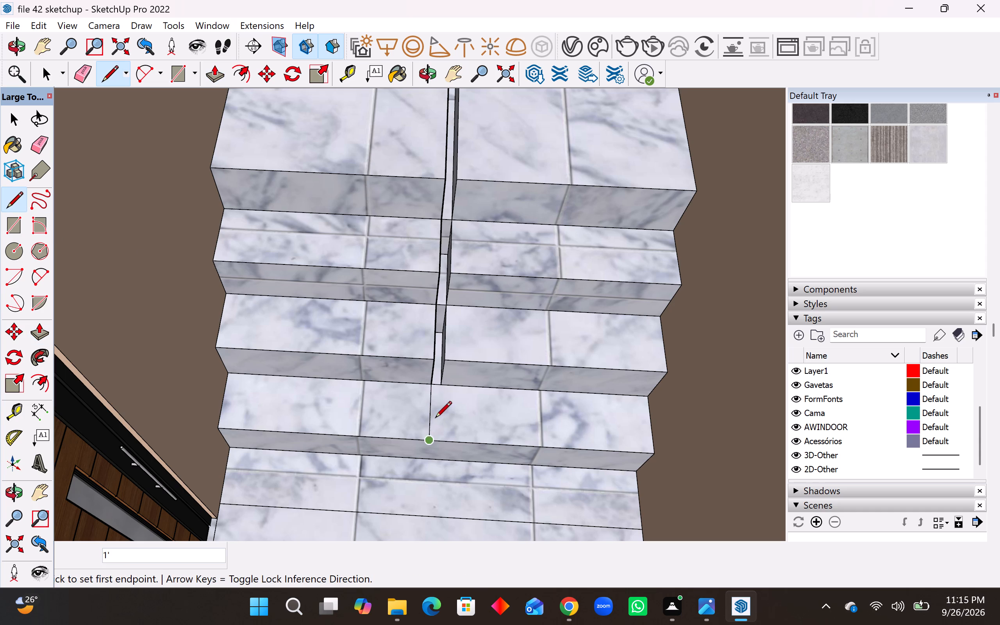
pyautogui.click(443, 387)
pyautogui.click(445, 442)
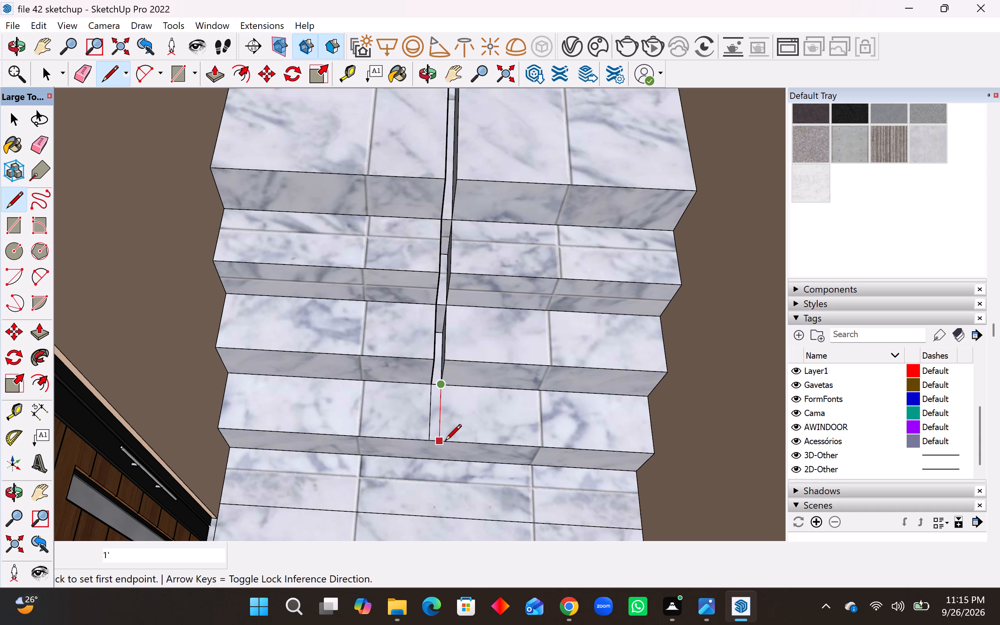
pyautogui.click(43, 325)
pyautogui.scroll(4, 465, 418)
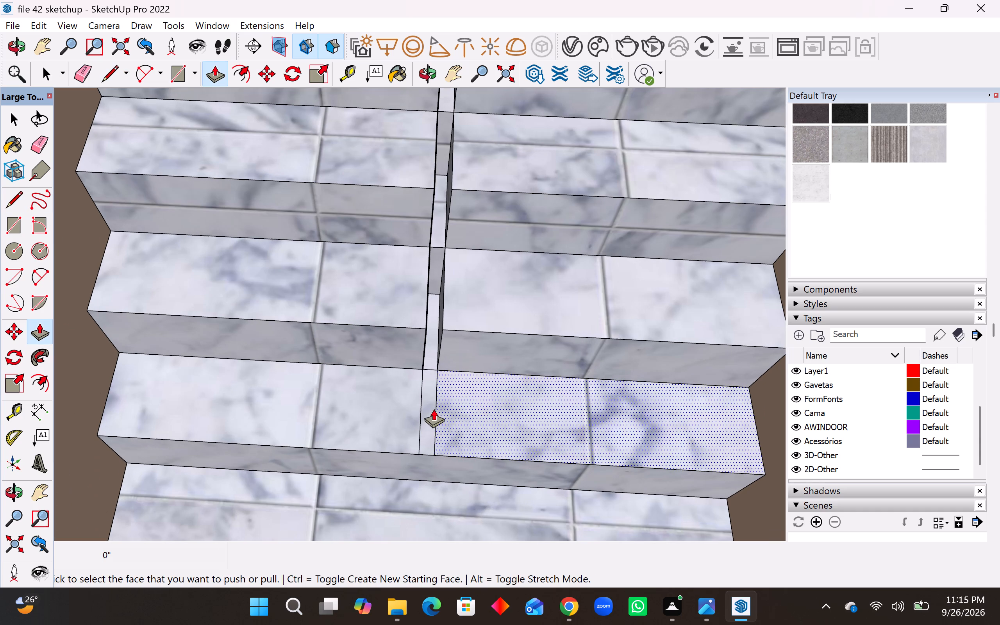
pyautogui.click(433, 409)
pyautogui.click(430, 476)
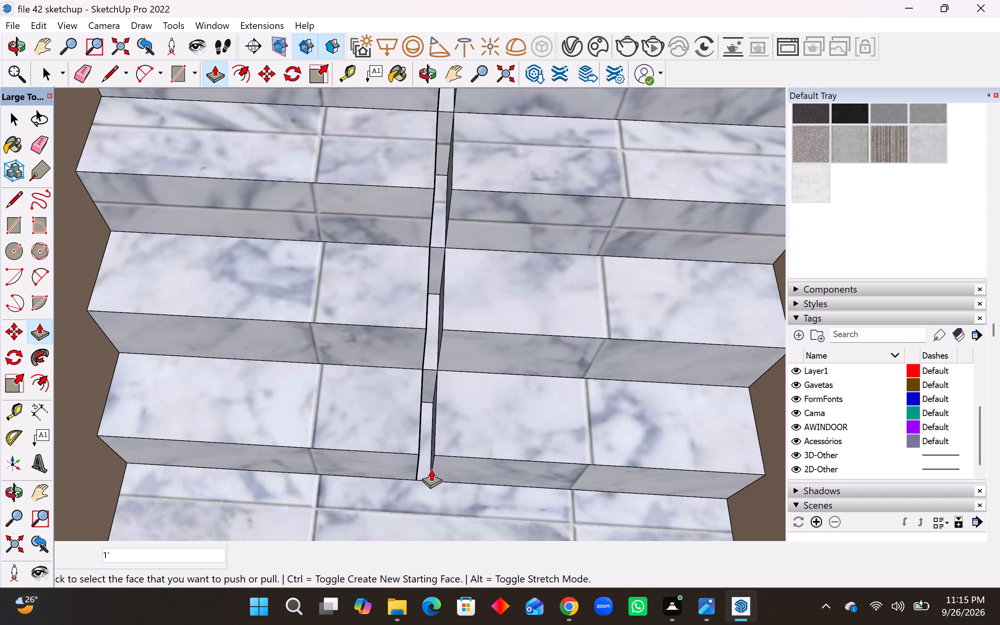
# Deepen the central groove by pushing its floor down 1' at the second tread below the landing and 2' at the first.
pyautogui.scroll(-2, 431, 457)
pyautogui.scroll(6, 427, 386)
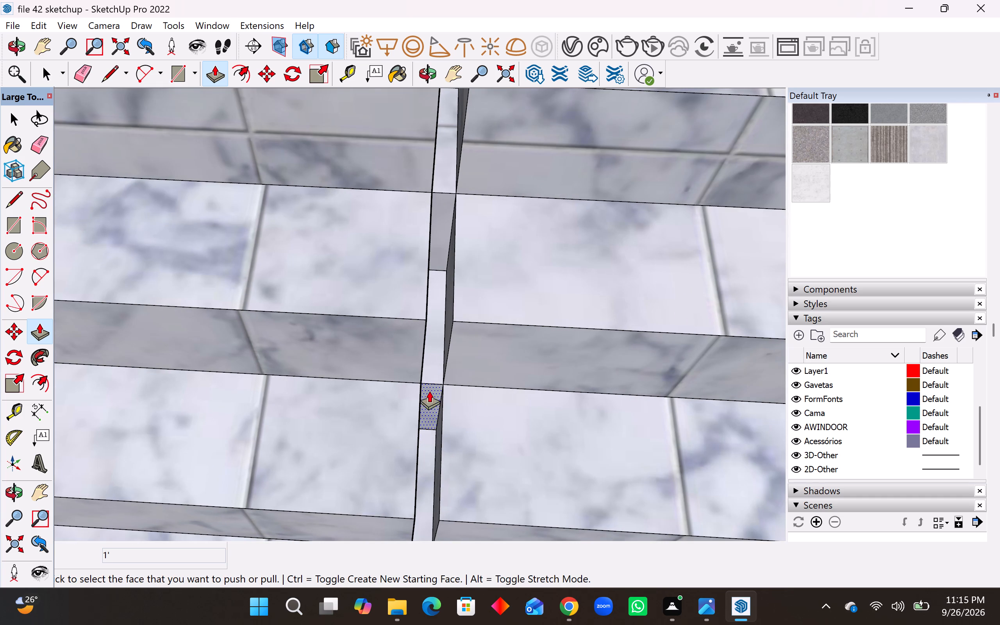
pyautogui.click(433, 373)
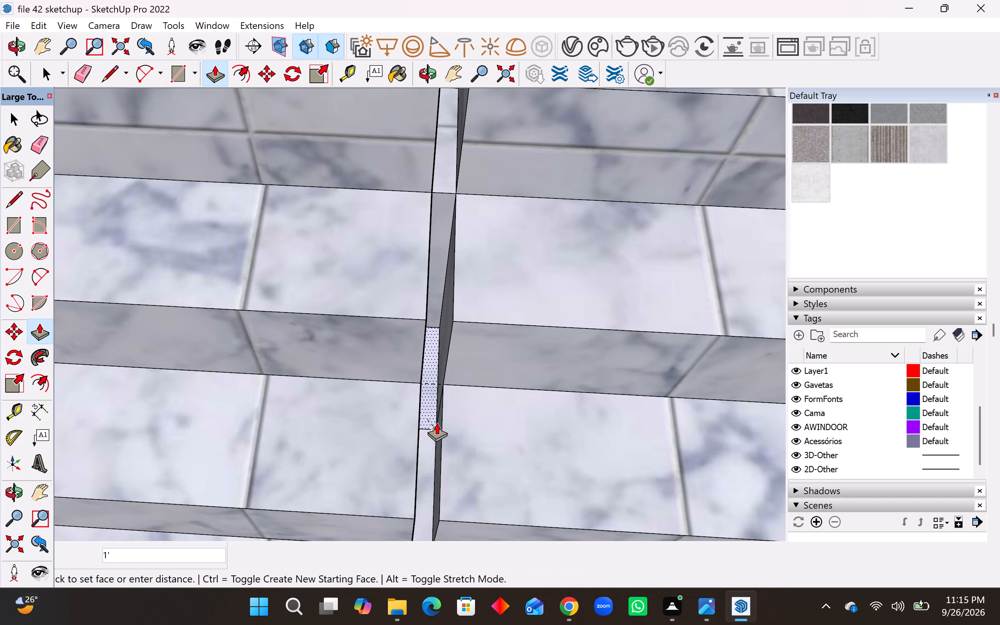
pyautogui.click(434, 442)
pyautogui.moveTo(436, 414); pyautogui.dragTo(433, 458, button='middle')
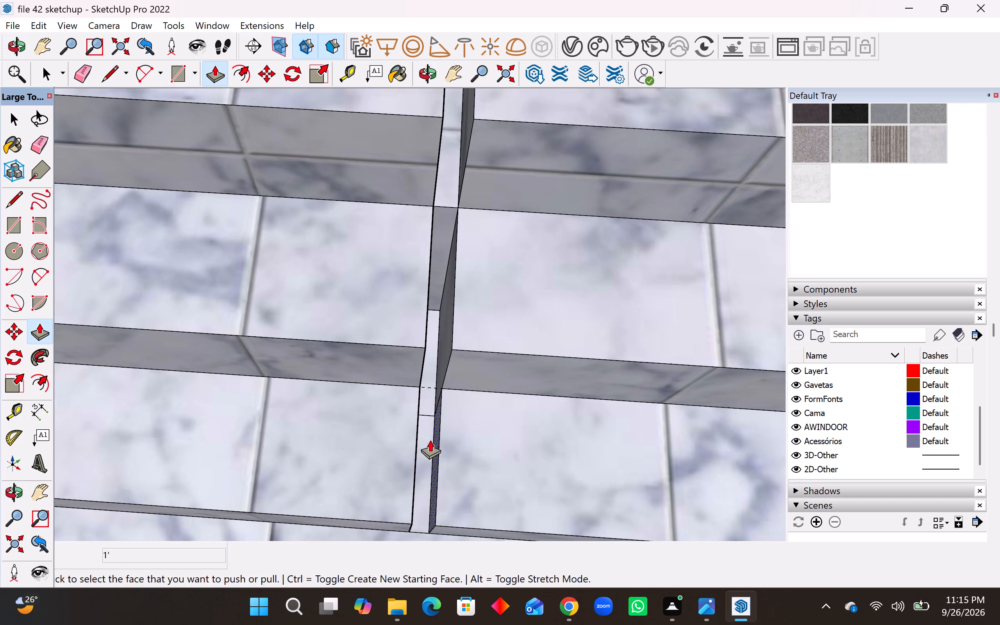
pyautogui.click(450, 201)
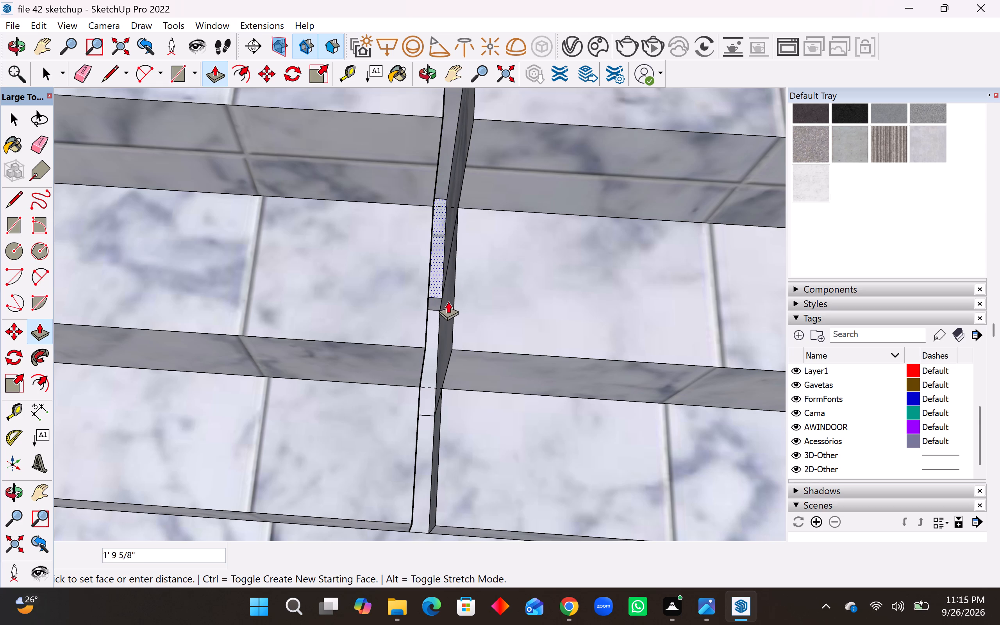
pyautogui.click(438, 329)
# Pull the vertical face inside the central groove forward 1' 1/16" across the first tread below the landing.
pyautogui.scroll(-9, 421, 365)
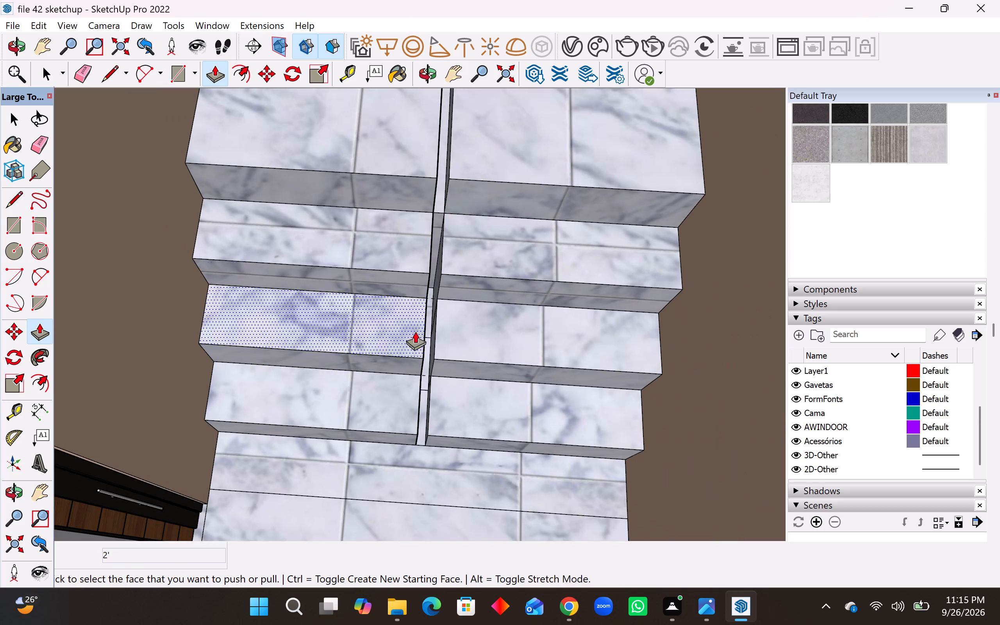
pyautogui.scroll(6, 450, 171)
pyautogui.scroll(1, 419, 203)
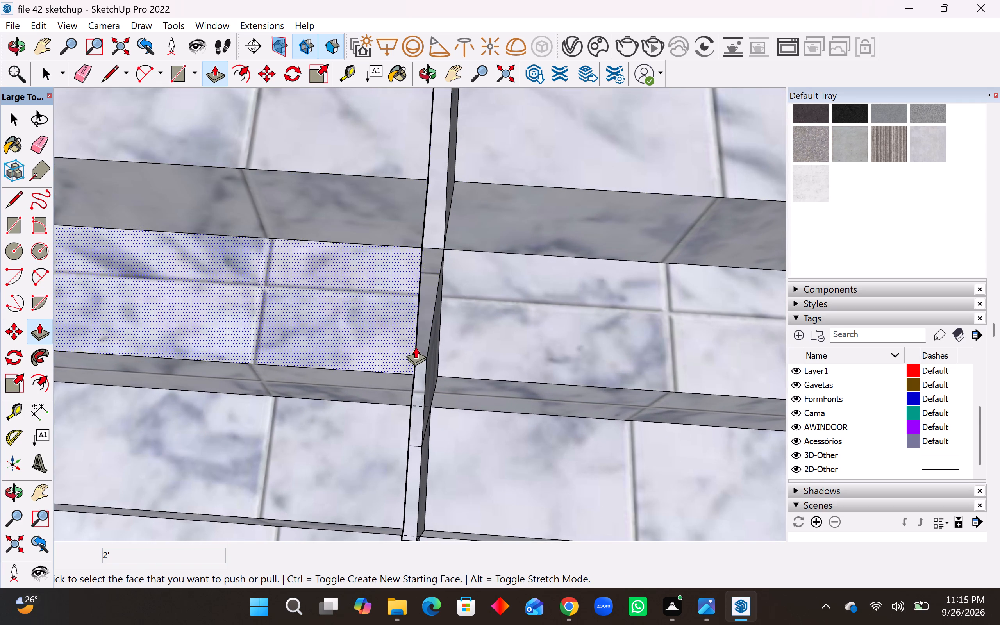
pyautogui.click(425, 342)
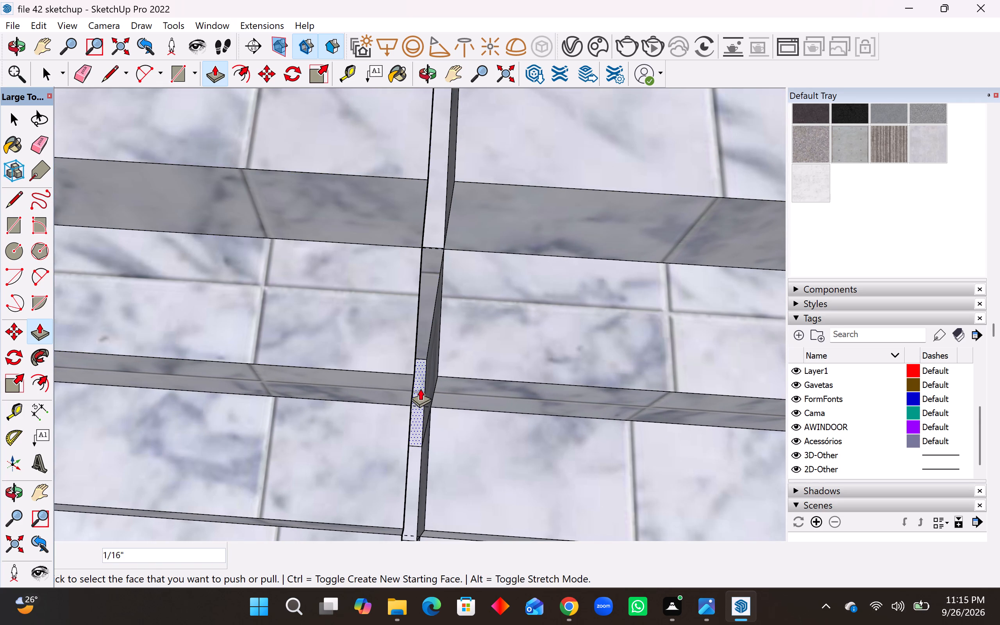
pyautogui.moveTo(426, 352); pyautogui.dragTo(430, 290, button='middle')
pyautogui.scroll(1, 430, 321)
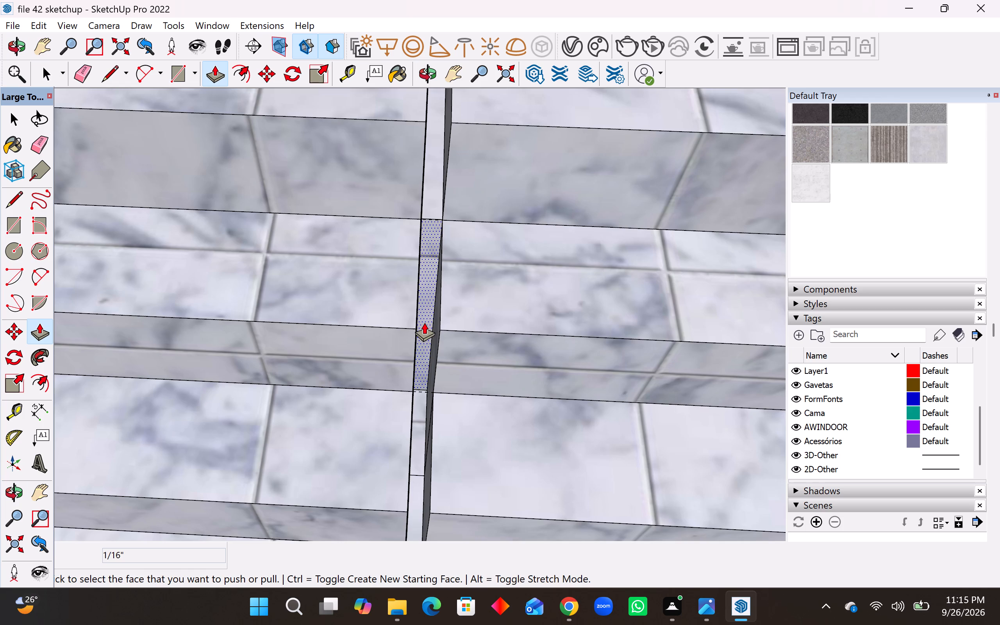
pyautogui.click(422, 323)
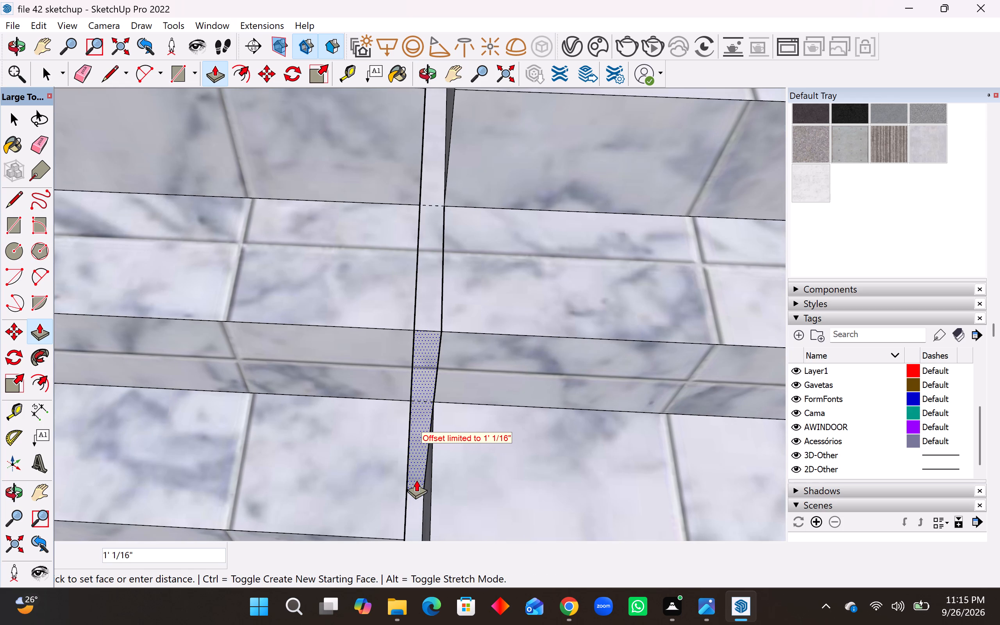
pyautogui.click(419, 490)
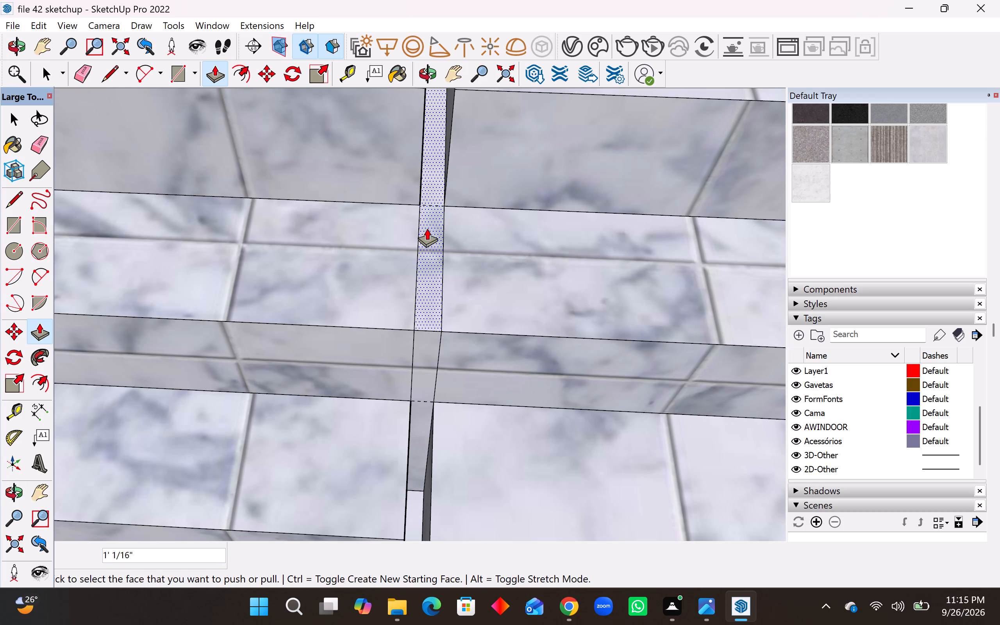
# Push the groove floor along the landing and first tread down 3' to the level of the lower groove floor.
pyautogui.scroll(-10, 463, 279)
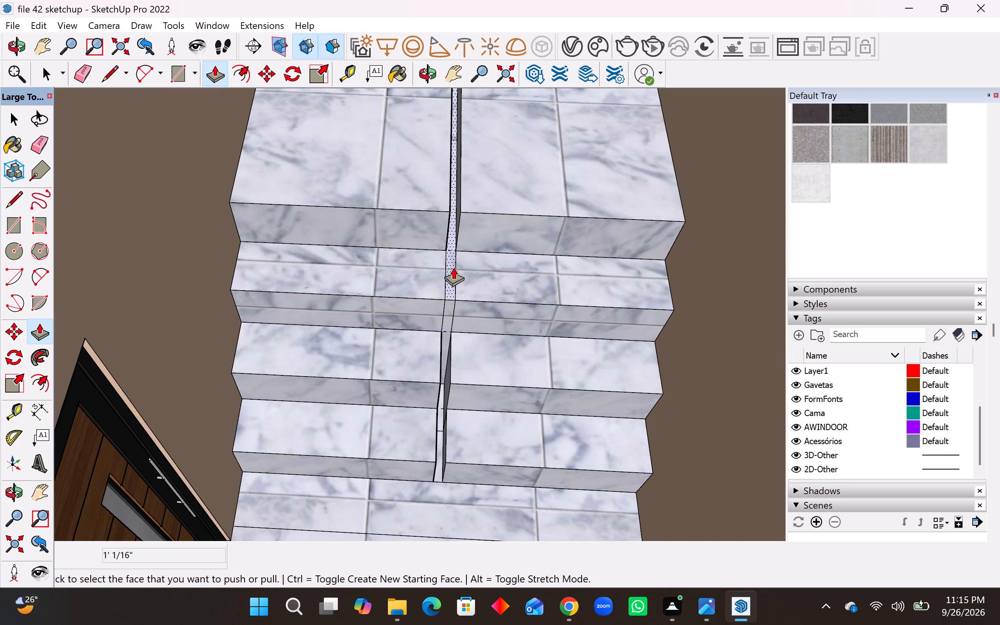
pyautogui.scroll(2, 470, 267)
pyautogui.click(444, 280)
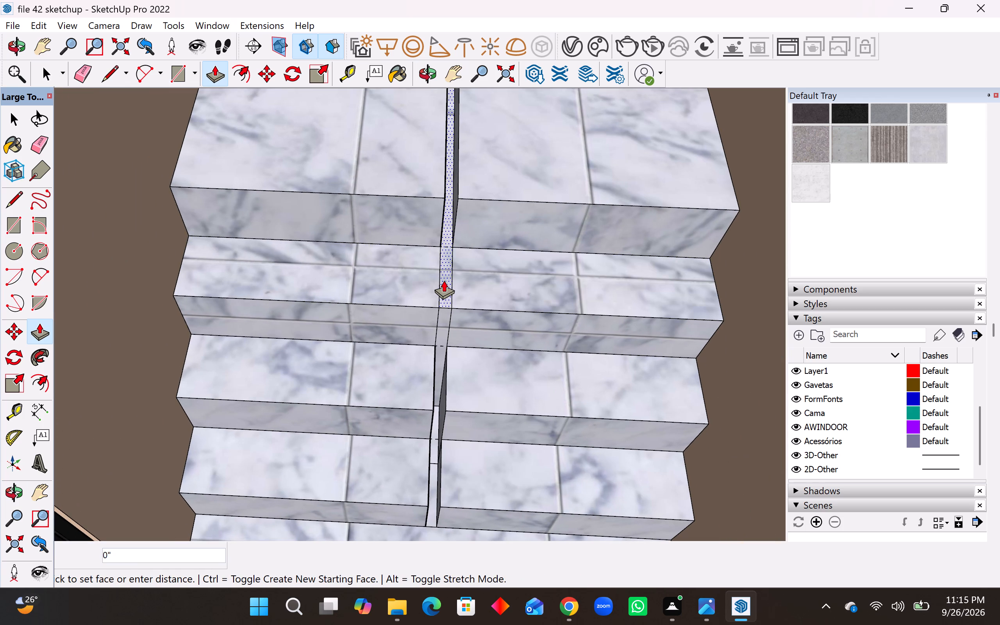
pyautogui.scroll(4, 439, 418)
pyautogui.click(434, 412)
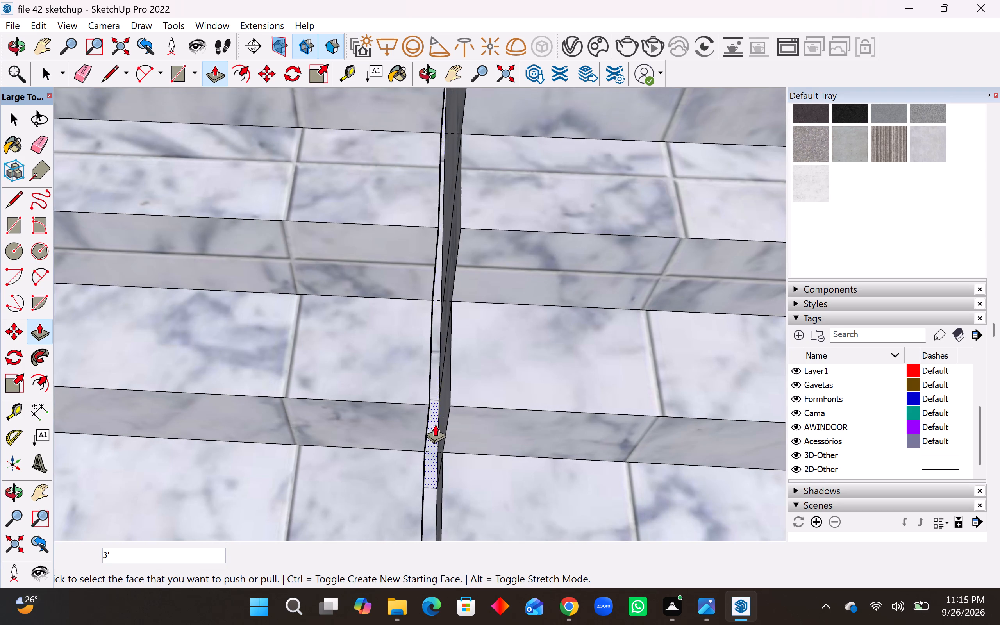
# Inspect the central groove along the landing and steps from several angles.
pyautogui.scroll(-10, 421, 437)
pyautogui.moveTo(424, 309); pyautogui.dragTo(407, 392, button='middle')
pyautogui.scroll(4, 471, 270)
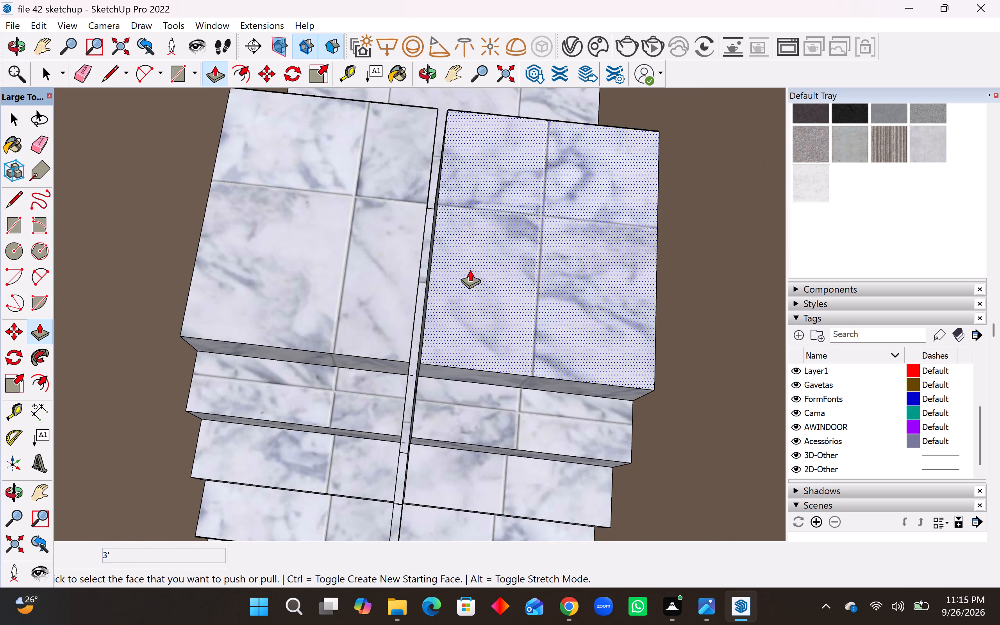
pyautogui.scroll(2, 467, 270)
pyautogui.moveTo(464, 271); pyautogui.dragTo(511, 295, button='middle')
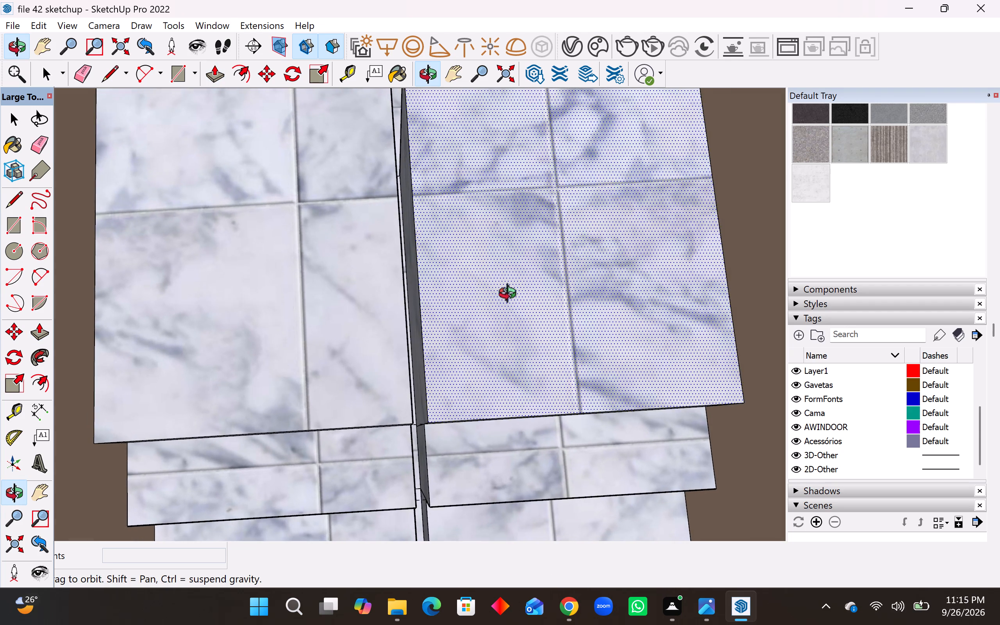
pyautogui.moveTo(511, 295); pyautogui.dragTo(483, 239, button='middle')
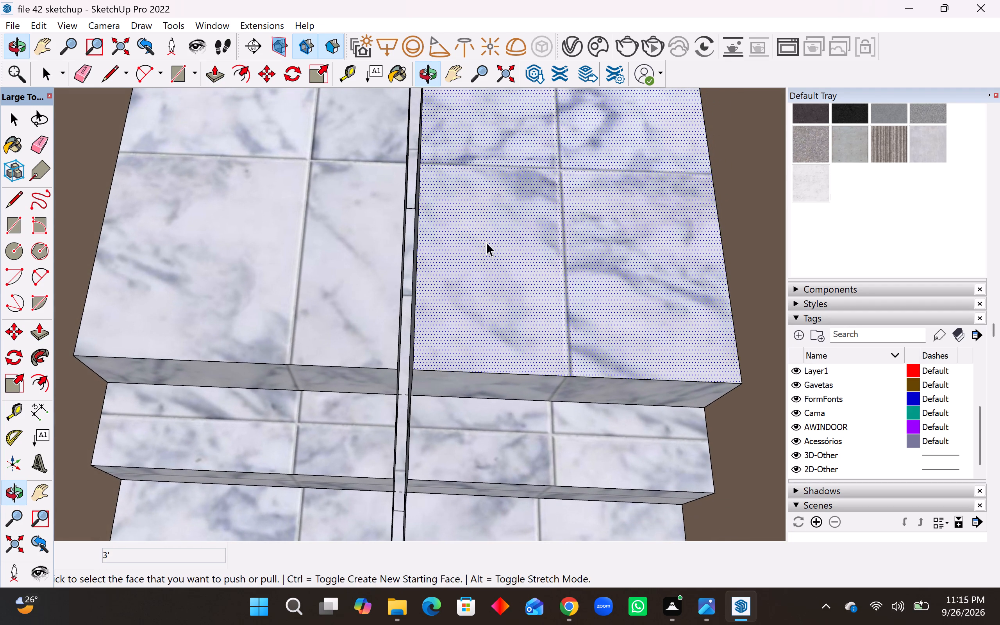
pyautogui.press('space')
# Erase the dashed guide lines running across the two bedrooms and out past the perimeter wall.
pyautogui.scroll(-18, 487, 242)
pyautogui.moveTo(487, 242); pyautogui.dragTo(473, 211, button='middle')
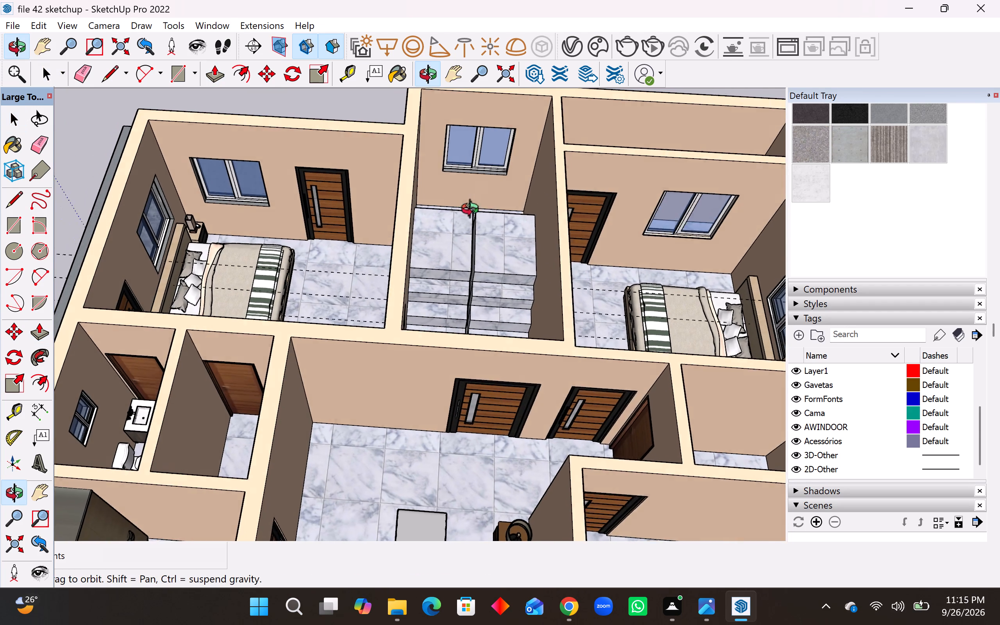
pyautogui.moveTo(473, 211); pyautogui.dragTo(473, 212, button='middle')
pyautogui.scroll(-6, 565, 235)
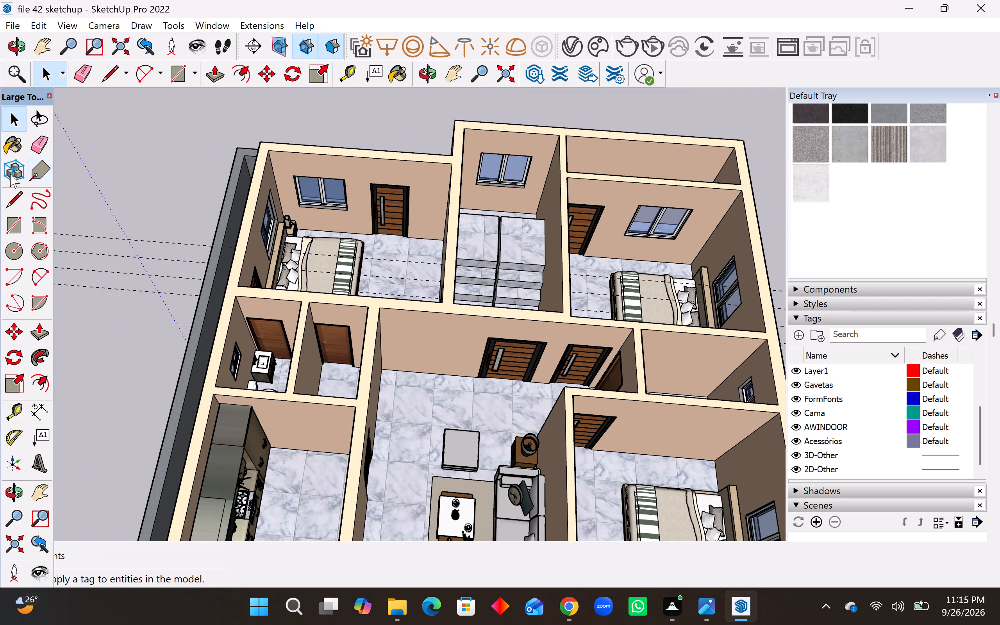
pyautogui.click(33, 138)
pyautogui.moveTo(129, 234); pyautogui.dragTo(127, 242)
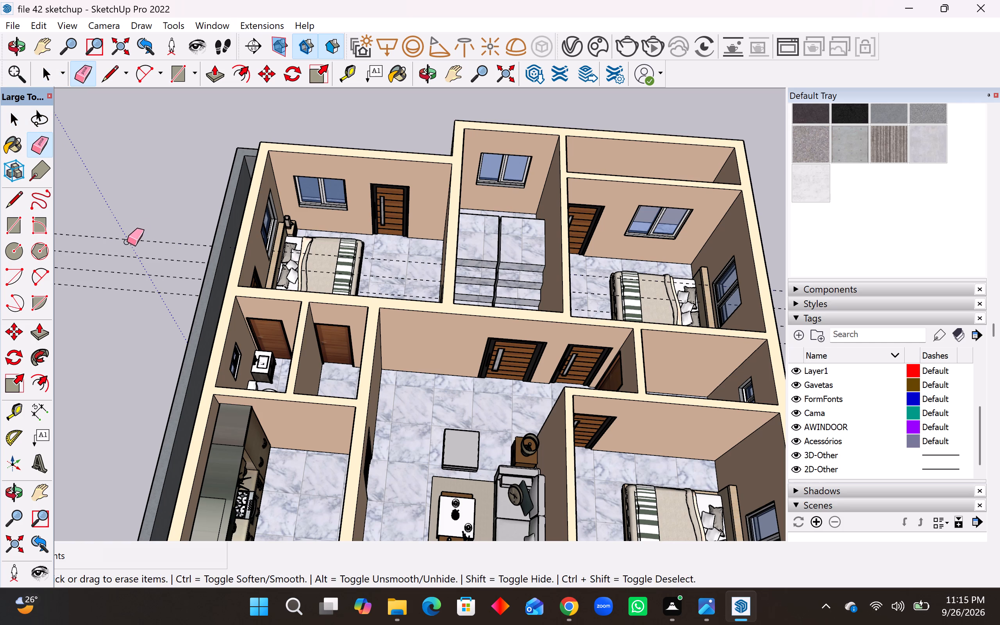
pyautogui.moveTo(127, 242); pyautogui.dragTo(92, 303)
# Examine the whole house from several sides, including the staircase, the room layout and the exterior wall with the door and windows.
pyautogui.scroll(-4, 205, 241)
pyautogui.moveTo(457, 250); pyautogui.dragTo(552, 309, button='middle')
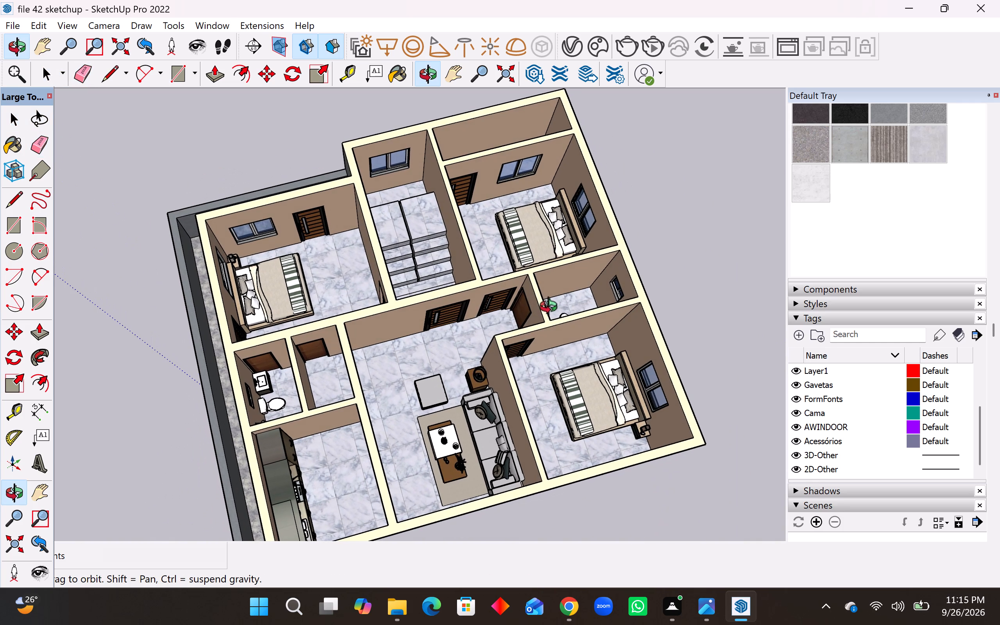
pyautogui.moveTo(552, 309); pyautogui.dragTo(552, 309, button='middle')
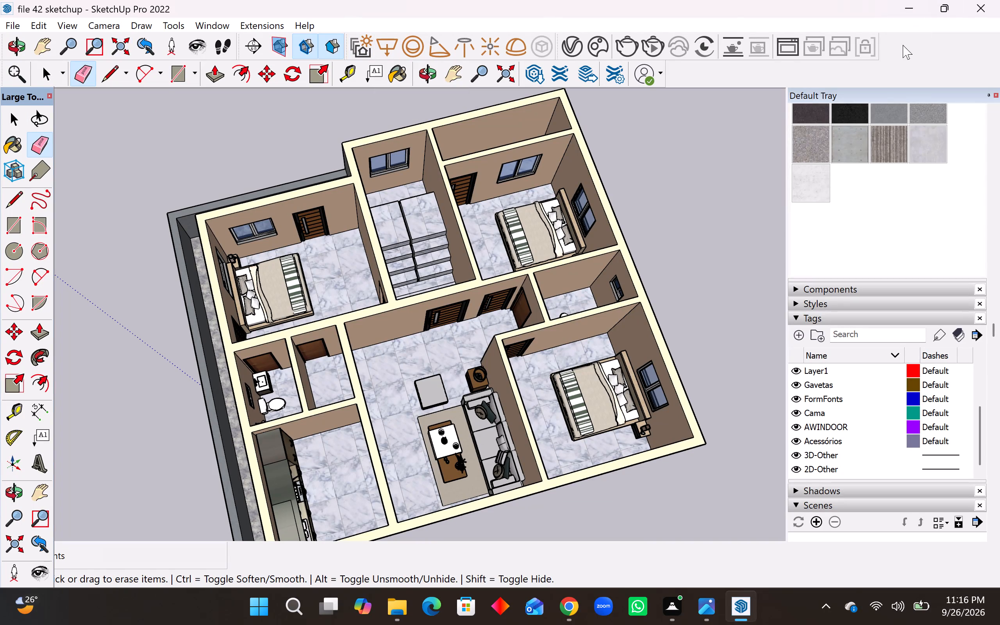
pyautogui.moveTo(504, 308); pyautogui.dragTo(933, 202, button='middle')
pyautogui.moveTo(373, 287); pyautogui.dragTo(375, 288, button='middle')
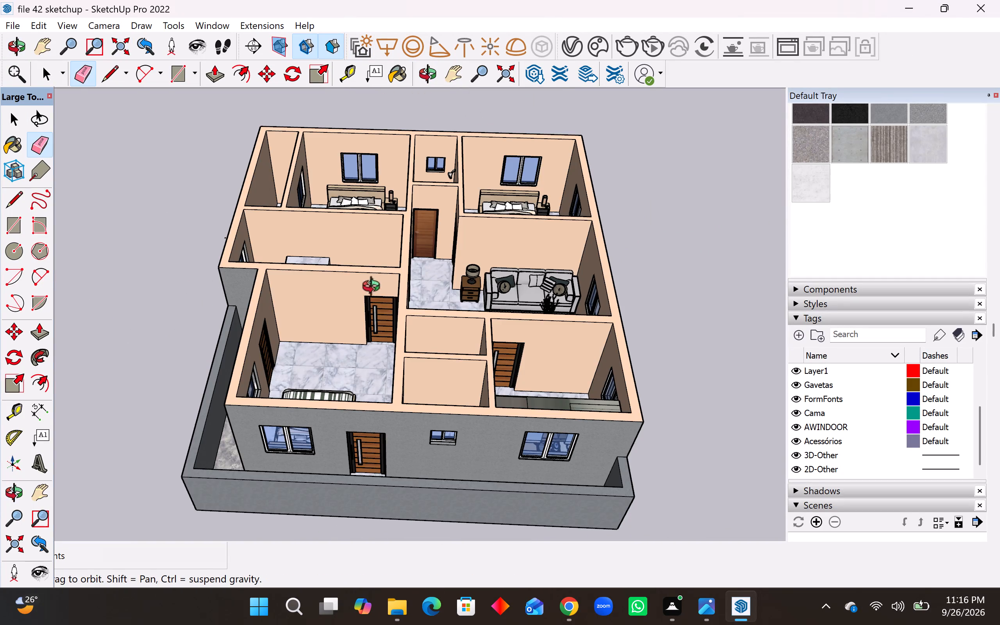
pyautogui.moveTo(375, 288); pyautogui.dragTo(405, 360, button='middle')
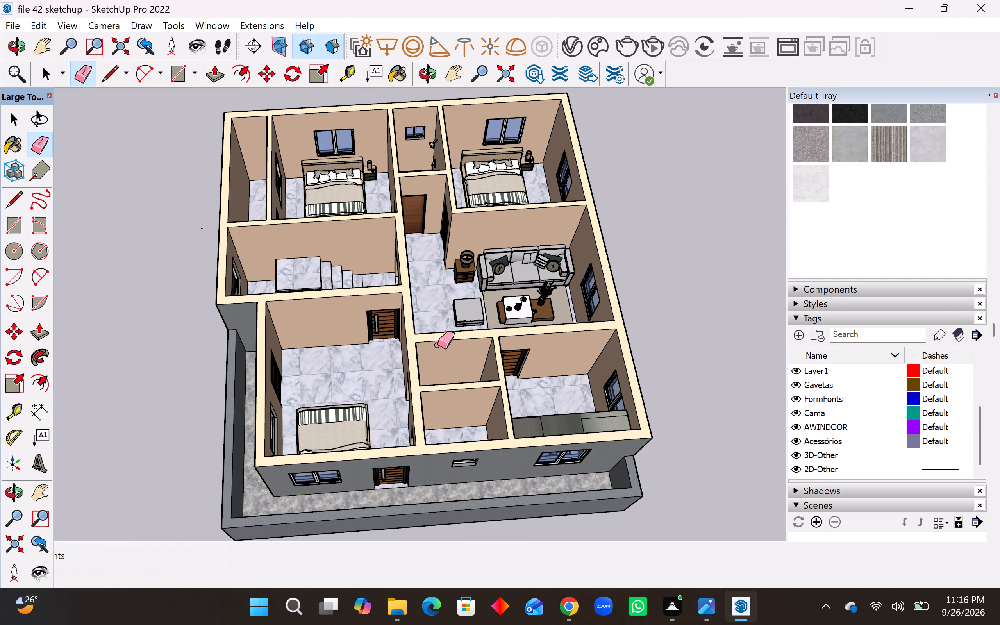
pyautogui.scroll(4, 437, 345)
pyautogui.moveTo(440, 345); pyautogui.dragTo(412, 272, button='middle')
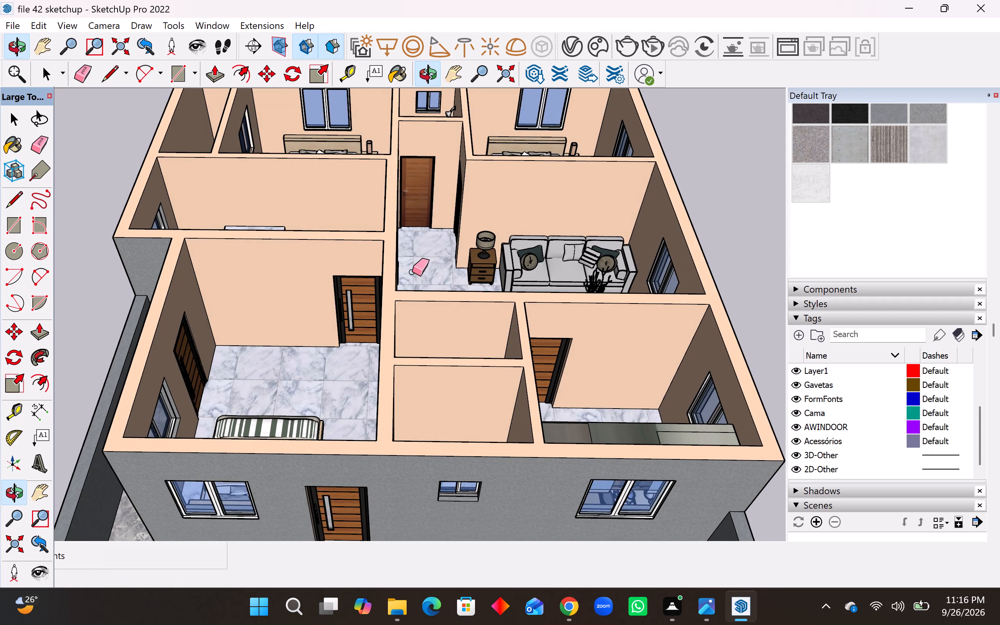
pyautogui.scroll(-5, 412, 272)
pyautogui.scroll(2, 458, 278)
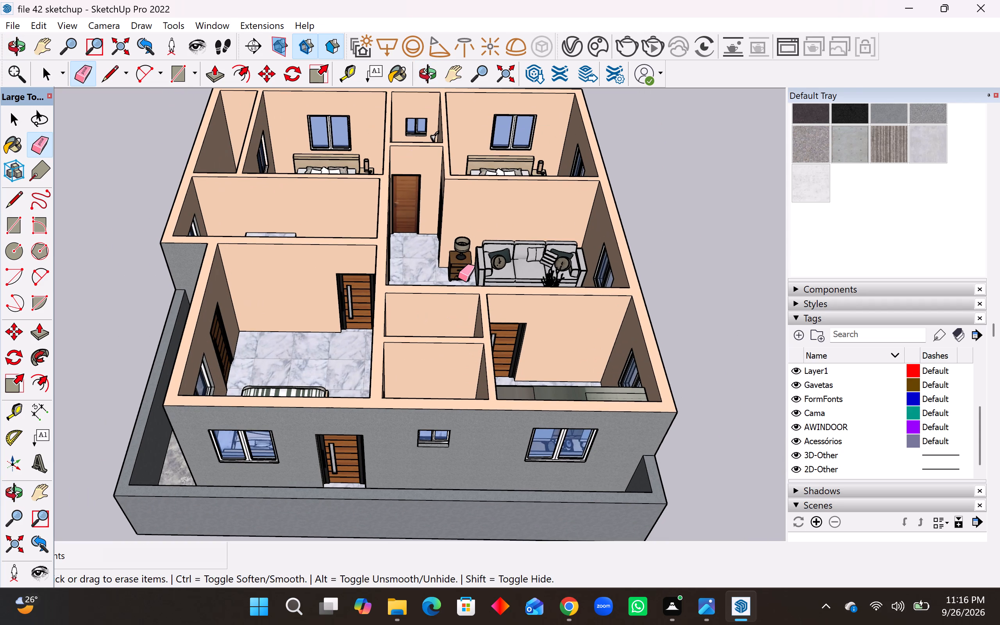
pyautogui.scroll(-2, 477, 383)
pyautogui.scroll(2, 467, 236)
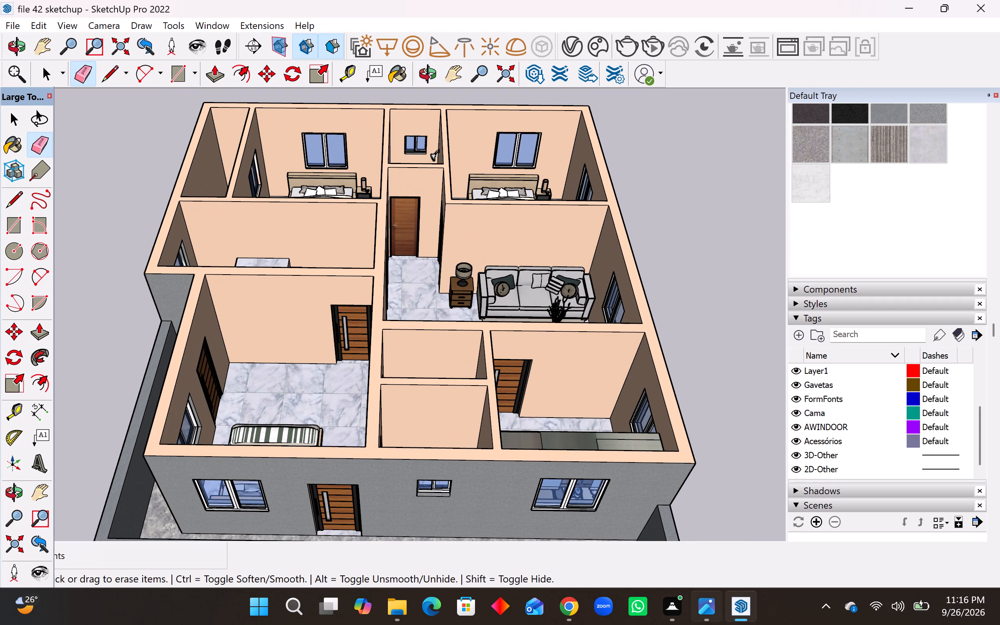
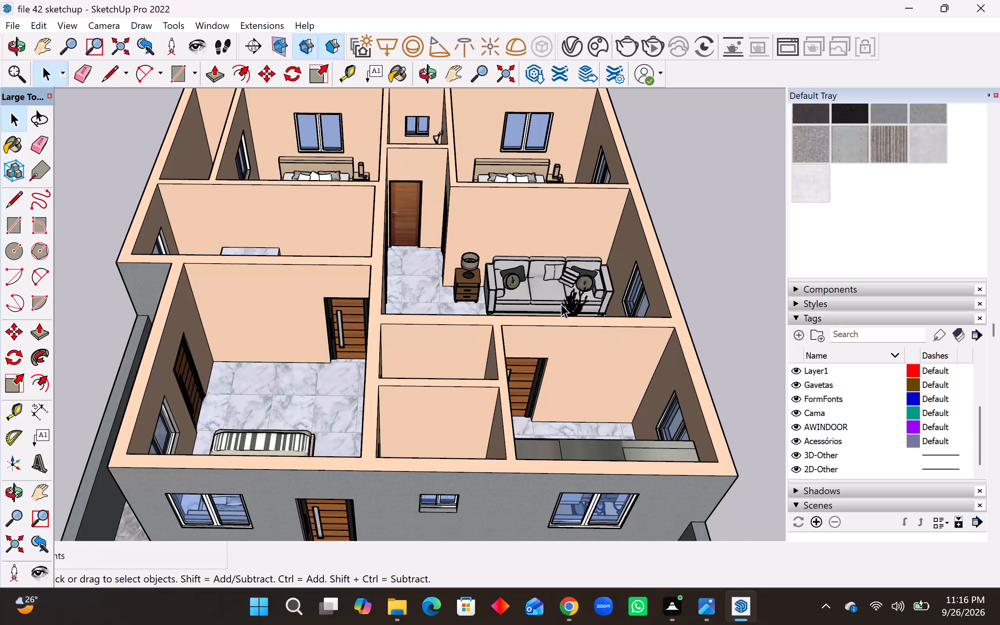
# Examine the furnished house from elevated front angles, framing a view with all the rooms, the front facade and the perimeter wall.
pyautogui.scroll(-2, 562, 305)
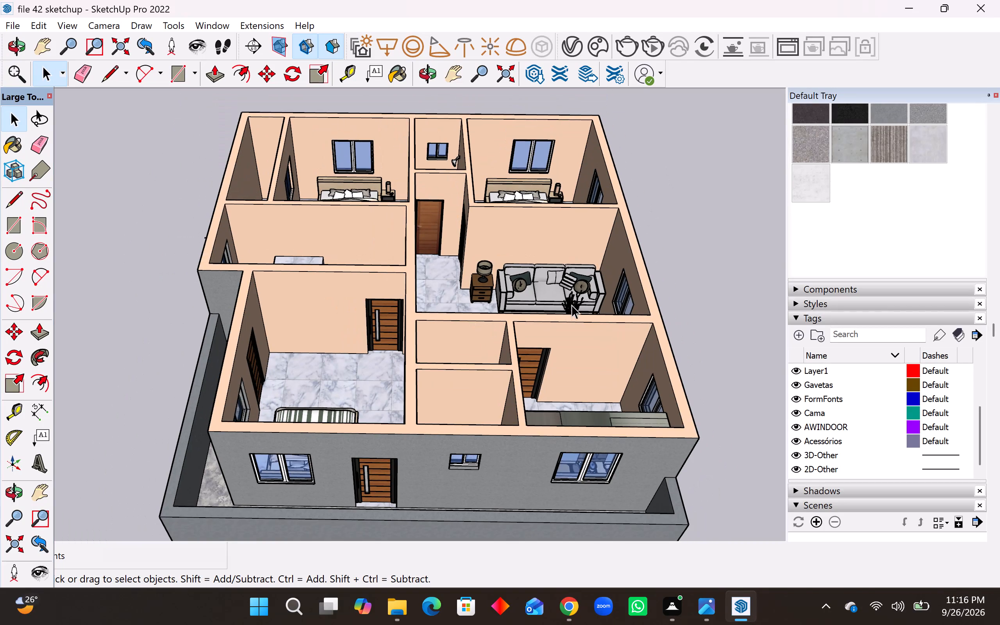
pyautogui.scroll(-2, 564, 230)
pyautogui.moveTo(586, 373); pyautogui.dragTo(590, 394, button='middle')
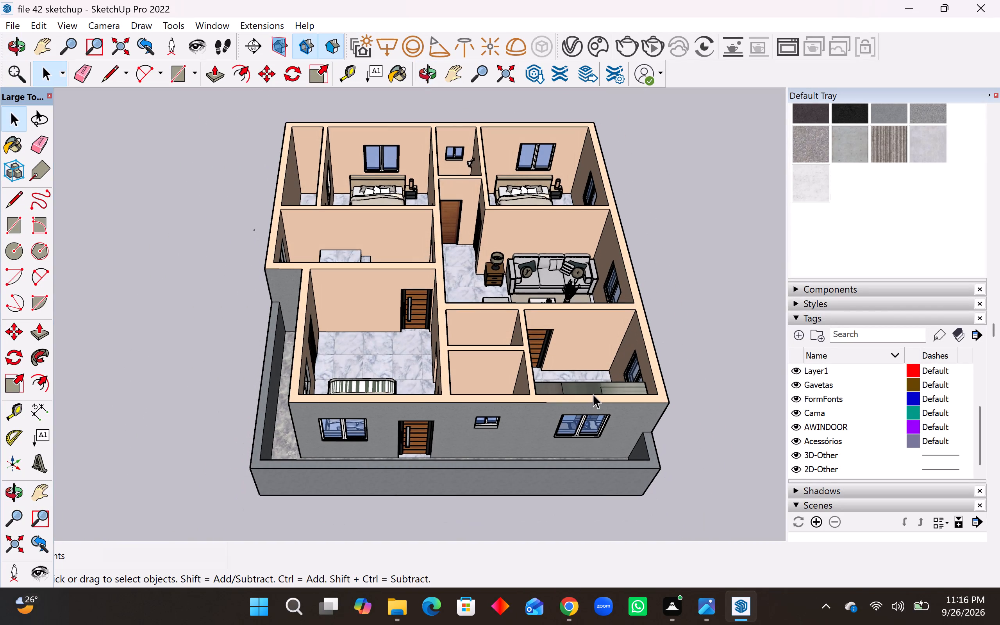
pyautogui.scroll(2, 593, 394)
pyautogui.scroll(-2, 636, 443)
pyautogui.moveTo(580, 329); pyautogui.dragTo(584, 361, button='middle')
pyautogui.scroll(2, 568, 316)
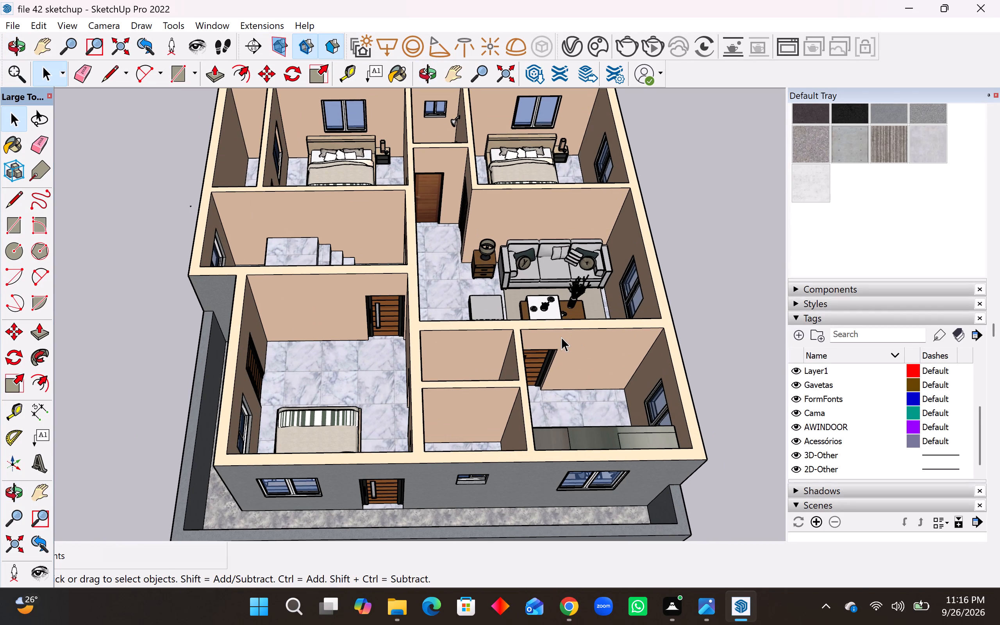
pyautogui.scroll(-1, 561, 337)
pyautogui.moveTo(557, 332); pyautogui.dragTo(557, 322, button='middle')
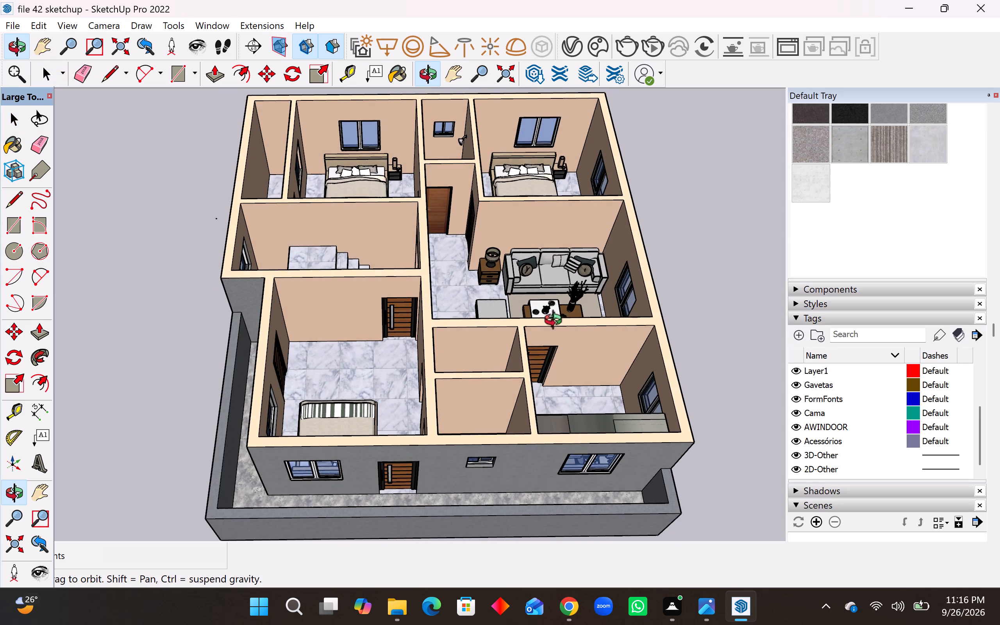
pyautogui.moveTo(557, 322); pyautogui.dragTo(556, 318, button='middle')
pyautogui.scroll(1, 436, 212)
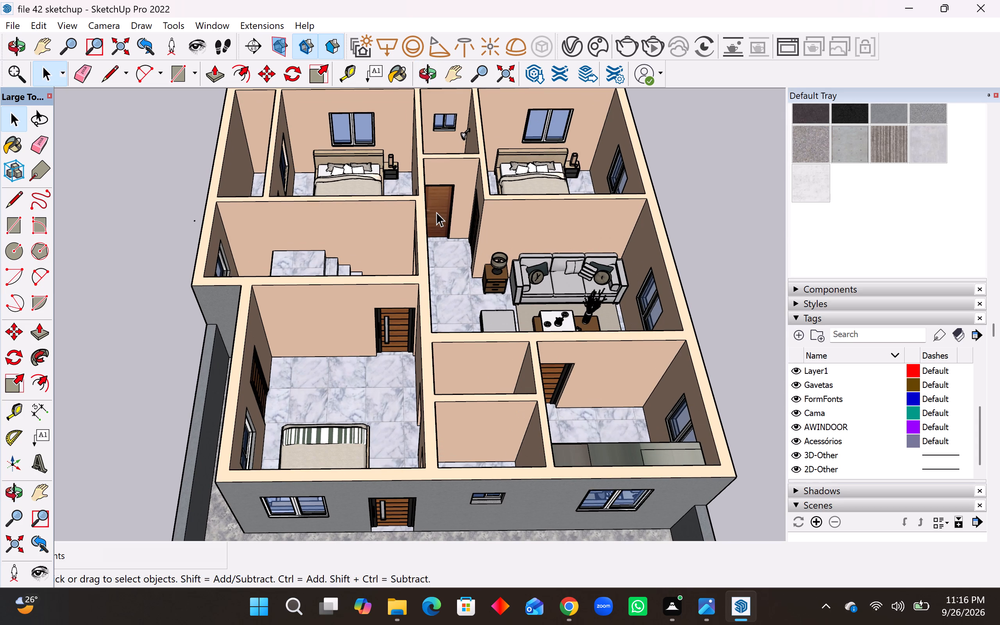
pyautogui.scroll(-1, 439, 226)
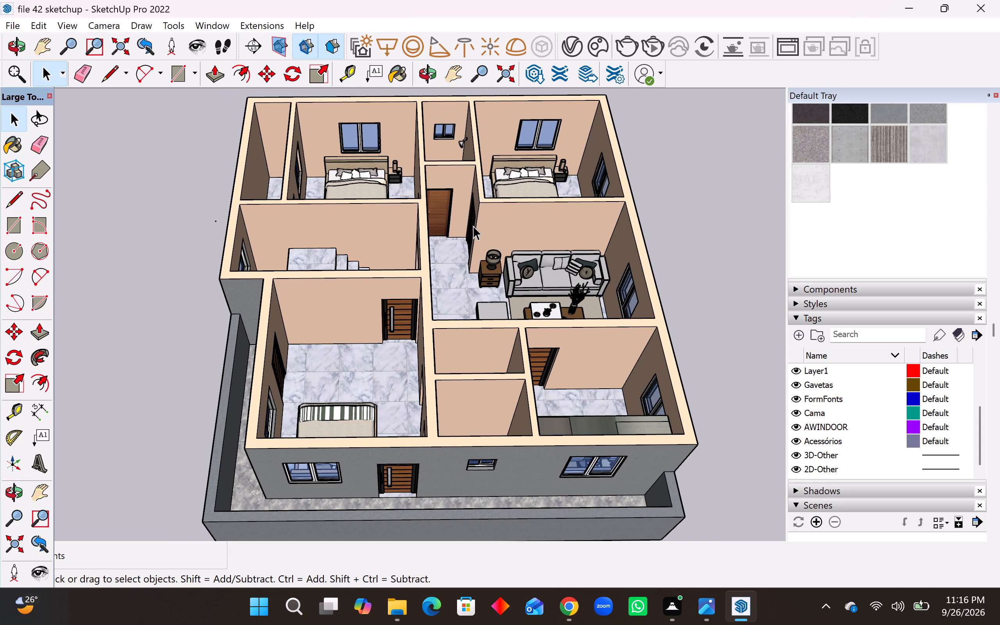
pyautogui.moveTo(470, 243); pyautogui.dragTo(472, 228, button='middle')
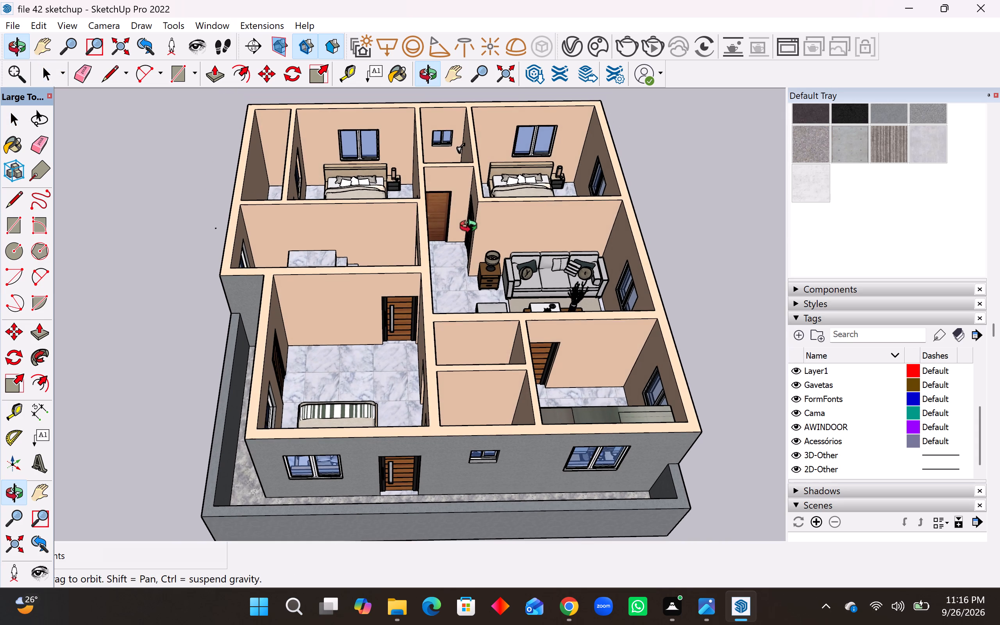
pyautogui.moveTo(472, 228); pyautogui.dragTo(462, 201, button='middle')
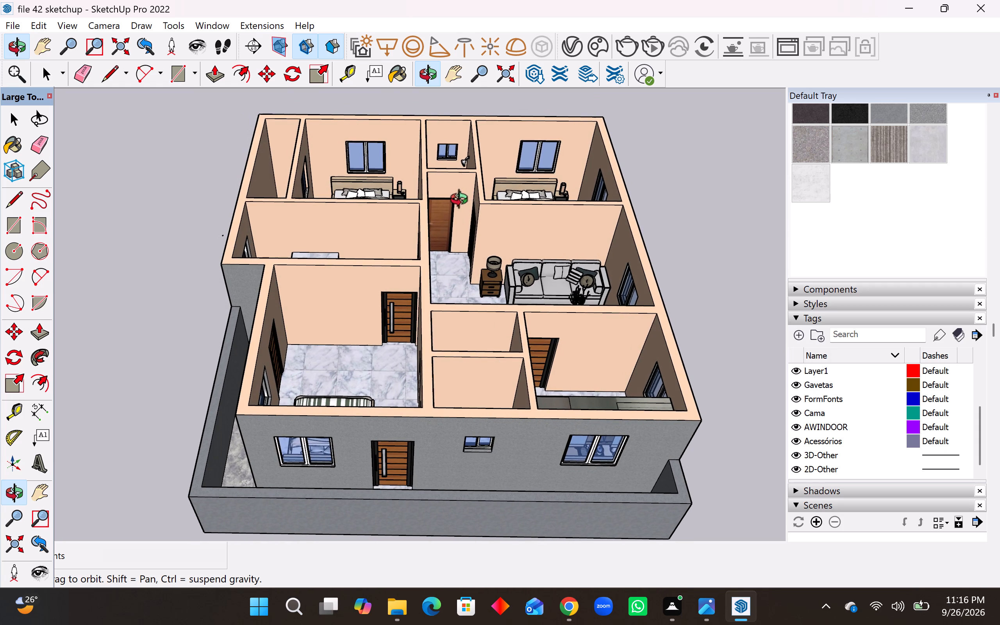
pyautogui.moveTo(462, 201); pyautogui.dragTo(461, 209, button='middle')
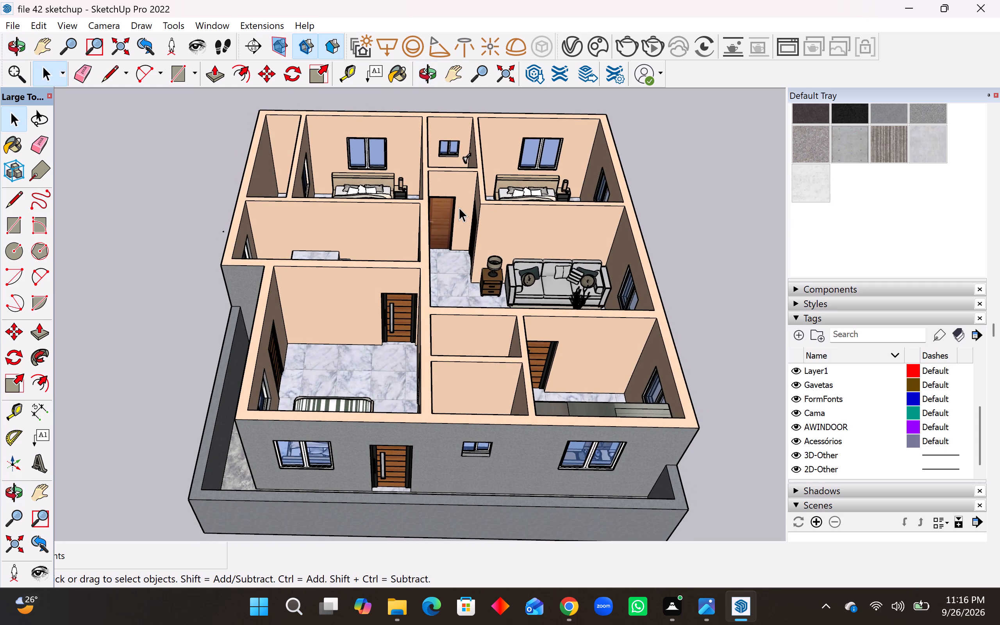
pyautogui.scroll(1, 456, 189)
pyautogui.scroll(-1, 456, 189)
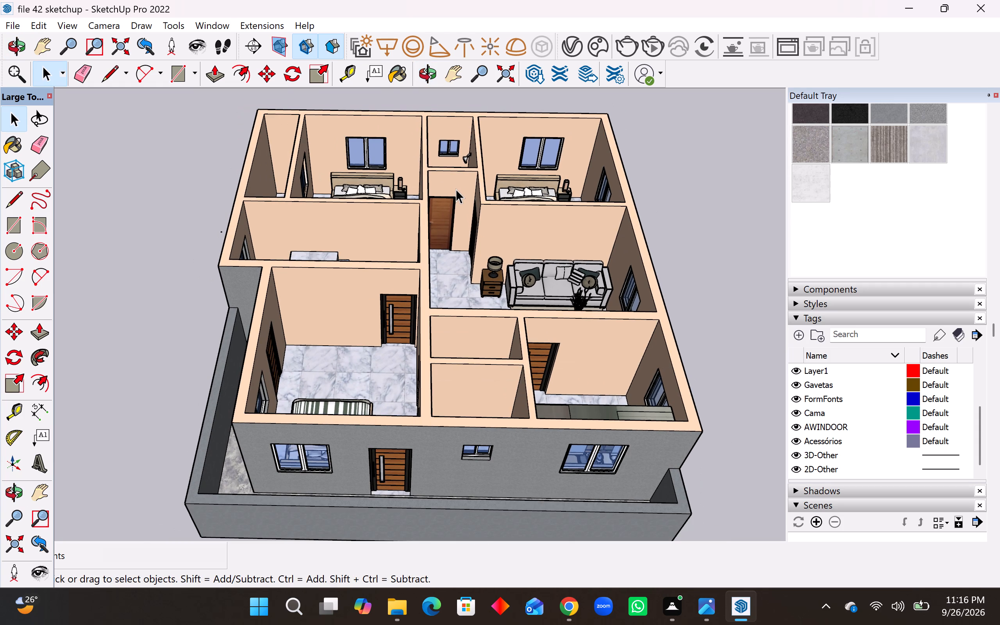
pyautogui.scroll(1, 456, 189)
pyautogui.scroll(-2, 456, 189)
pyautogui.scroll(1, 492, 412)
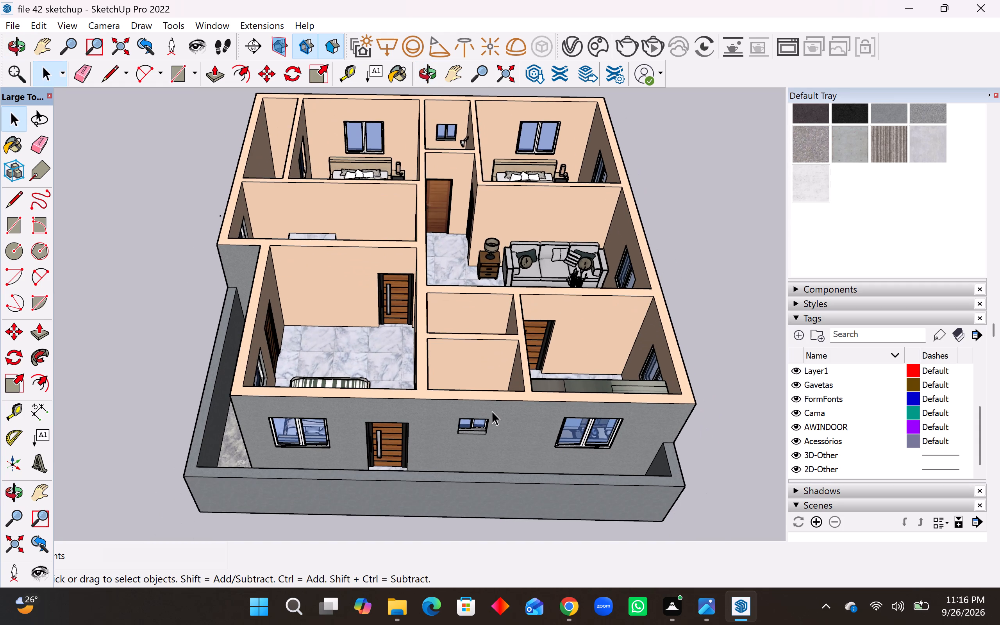
pyautogui.scroll(1, 486, 368)
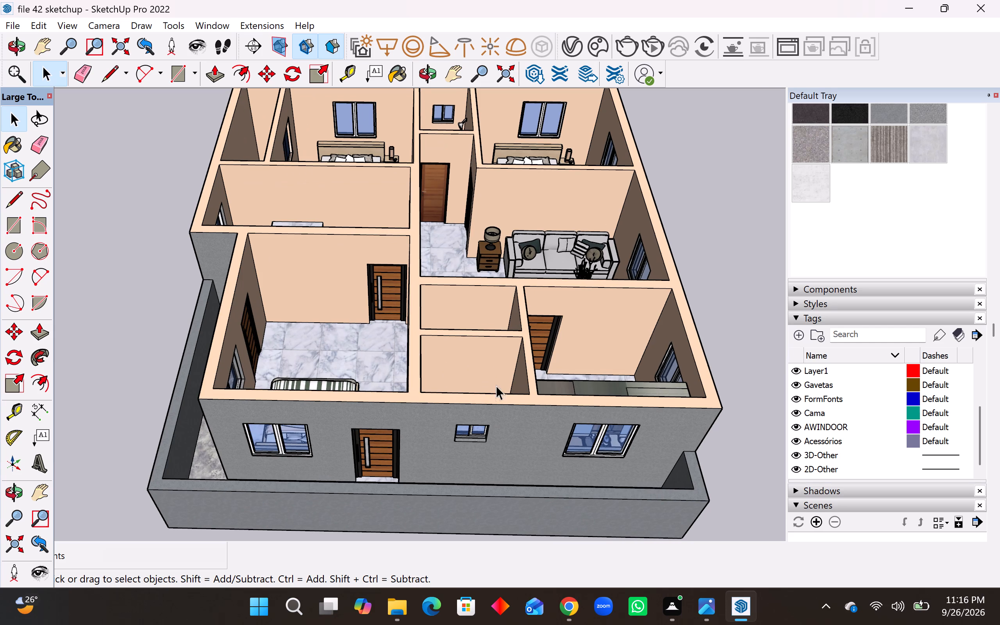
pyautogui.scroll(-1, 496, 393)
pyautogui.scroll(1, 468, 266)
pyautogui.scroll(-1, 466, 272)
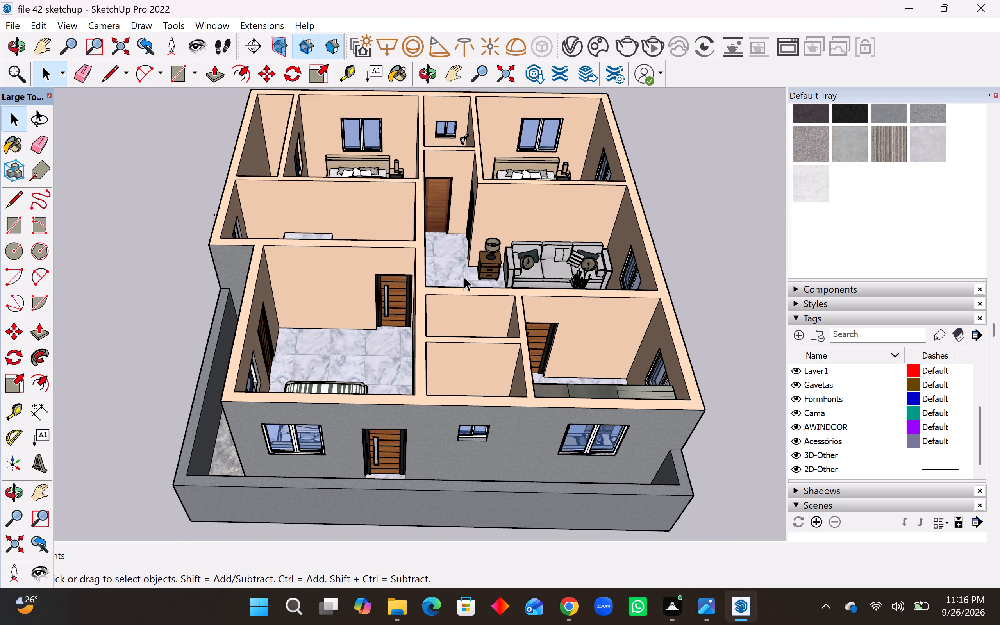
pyautogui.moveTo(456, 256); pyautogui.dragTo(471, 266, button='middle')
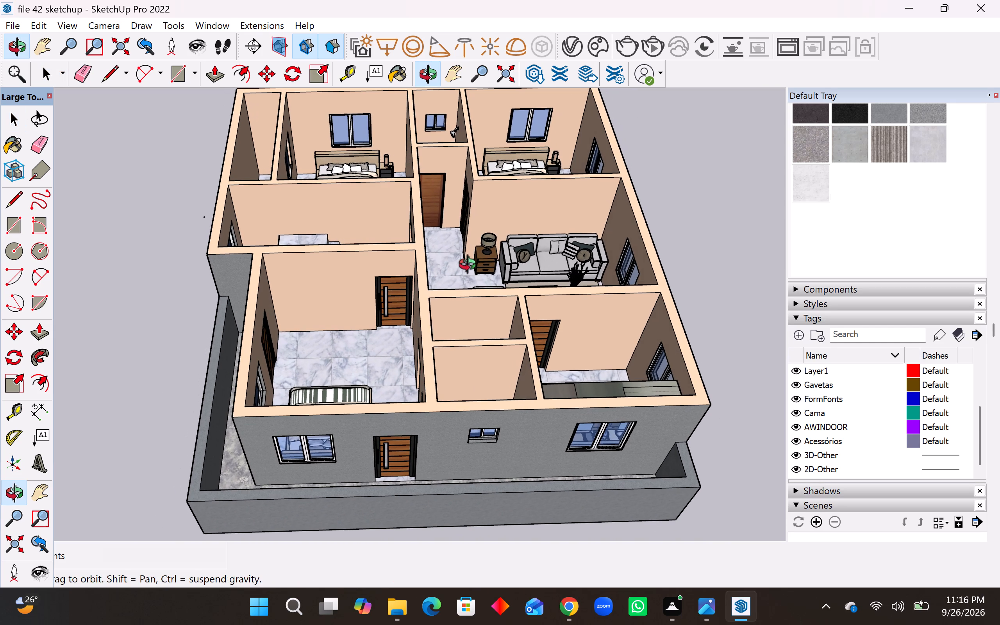
pyautogui.moveTo(471, 266); pyautogui.dragTo(464, 266, button='middle')
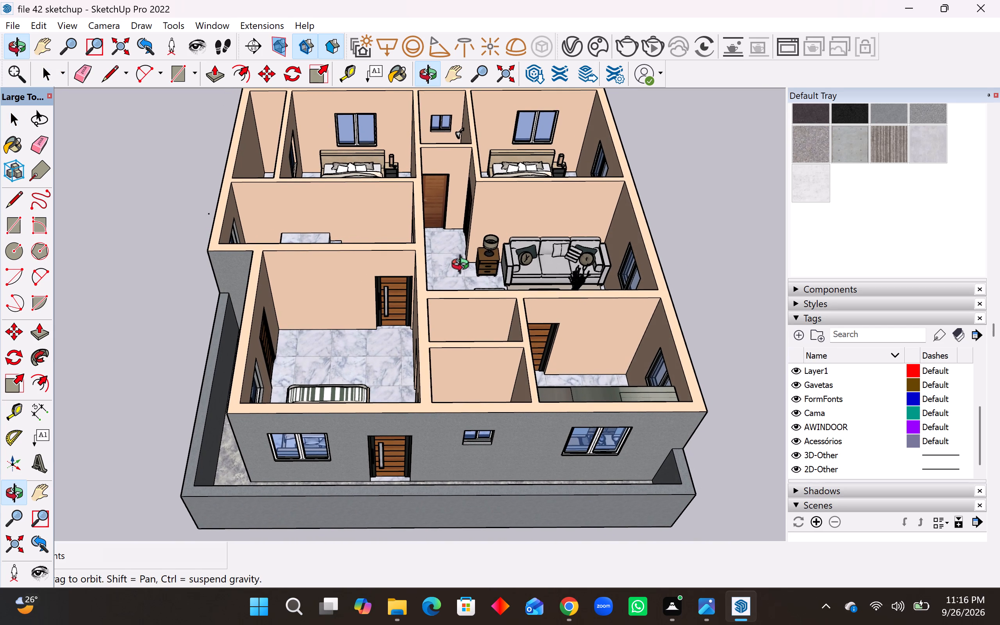
pyautogui.moveTo(464, 266); pyautogui.dragTo(464, 266, button='middle')
pyautogui.scroll(-1, 457, 258)
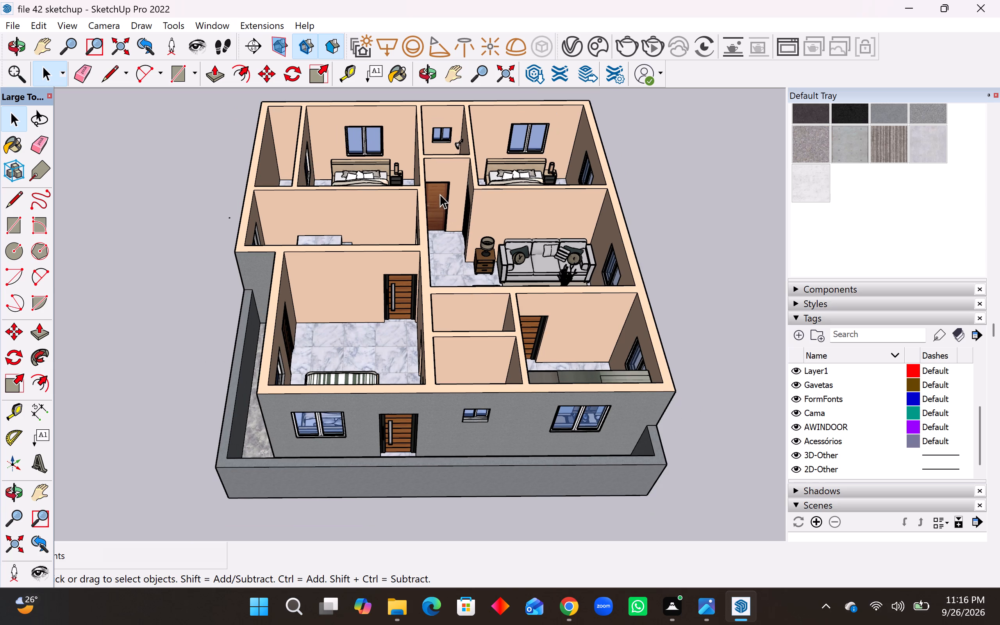
pyautogui.scroll(1, 440, 187)
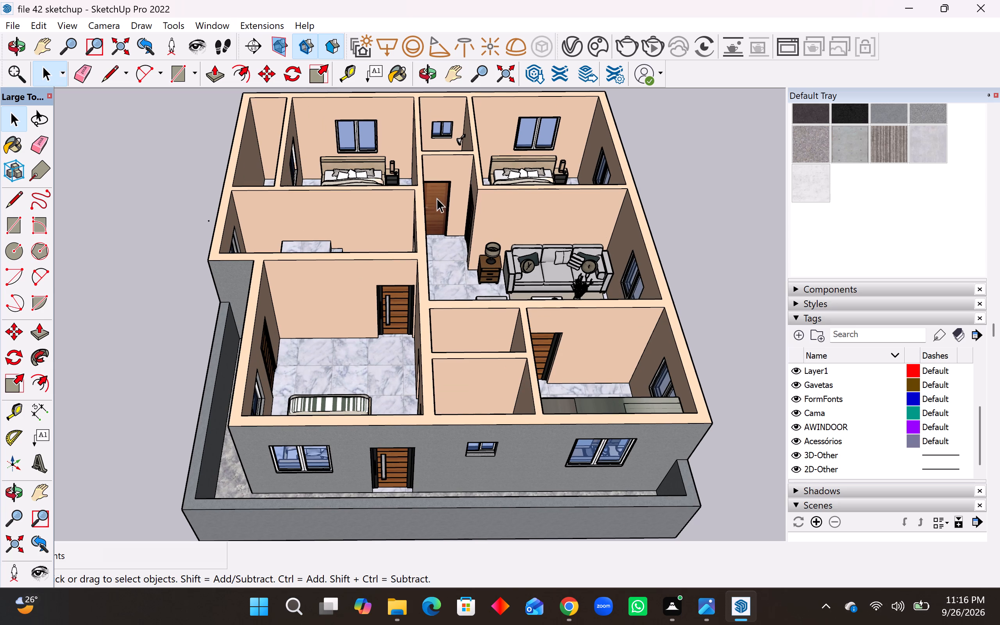
pyautogui.scroll(-1, 464, 292)
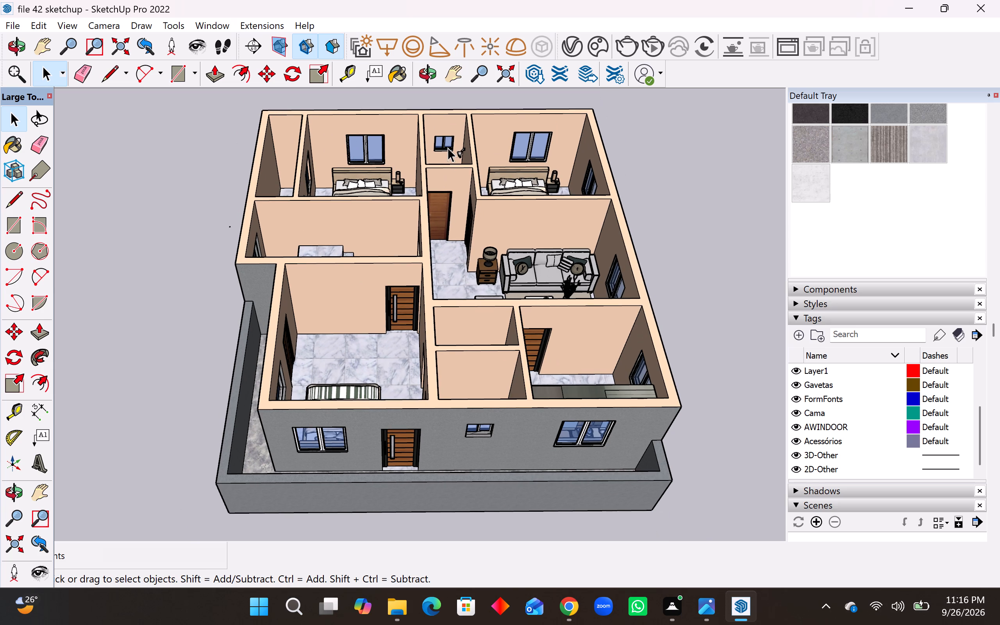
pyautogui.scroll(1, 448, 148)
pyautogui.middleClick(474, 298)
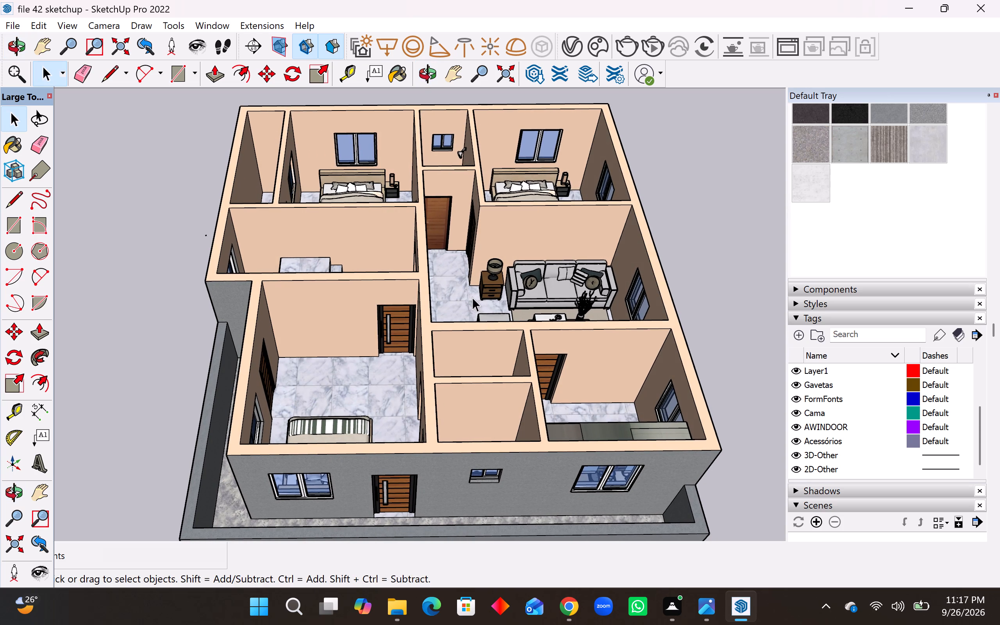
pyautogui.scroll(-1, 450, 243)
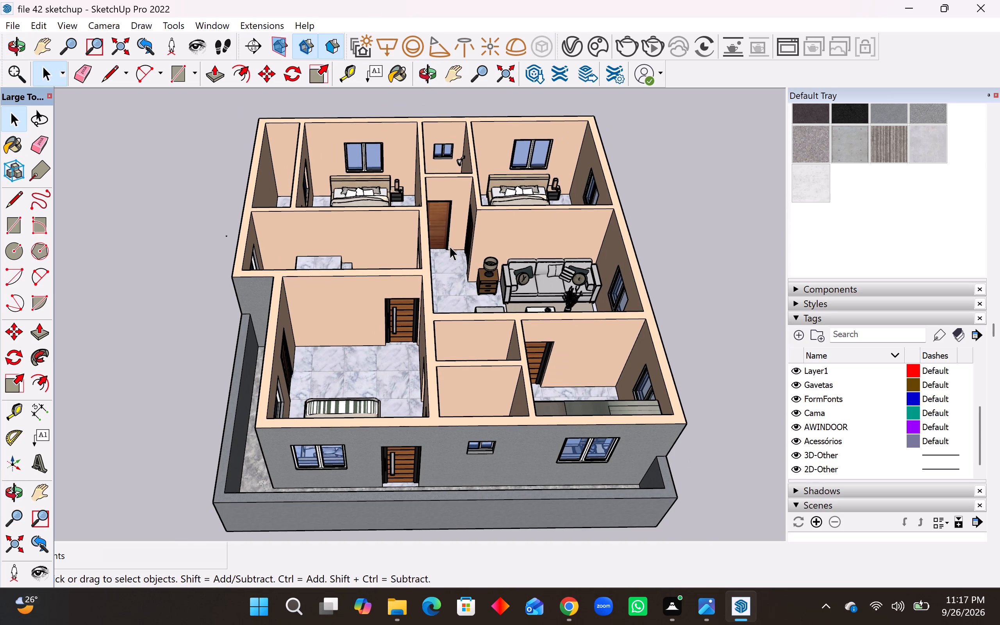
pyautogui.scroll(1, 486, 373)
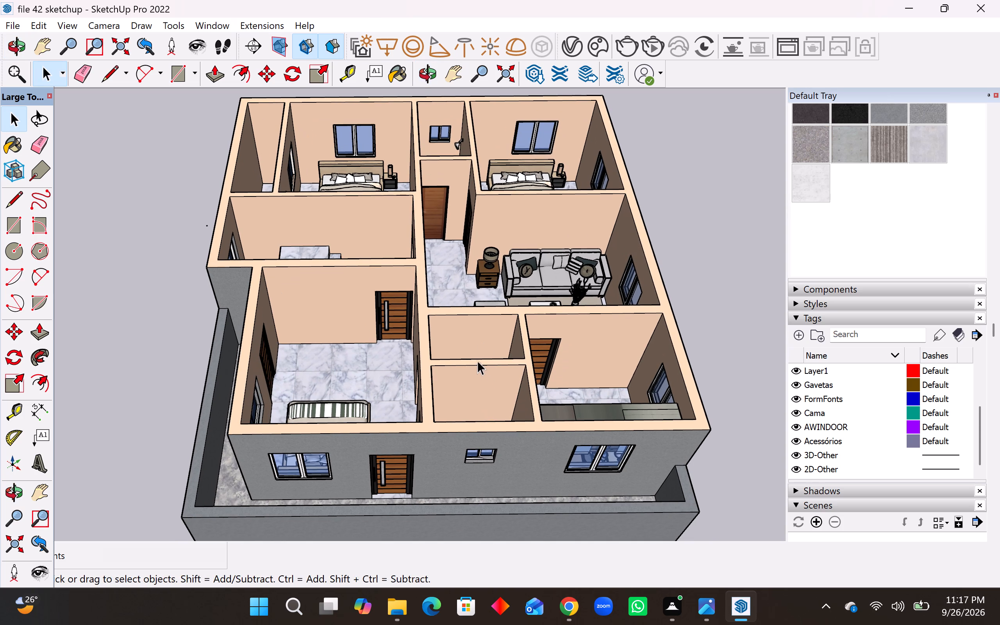
# Export the current view as a 2D graphic in PDF format, named "file 42 pdf", to the Downloads folder.
pyautogui.click(20, 24)
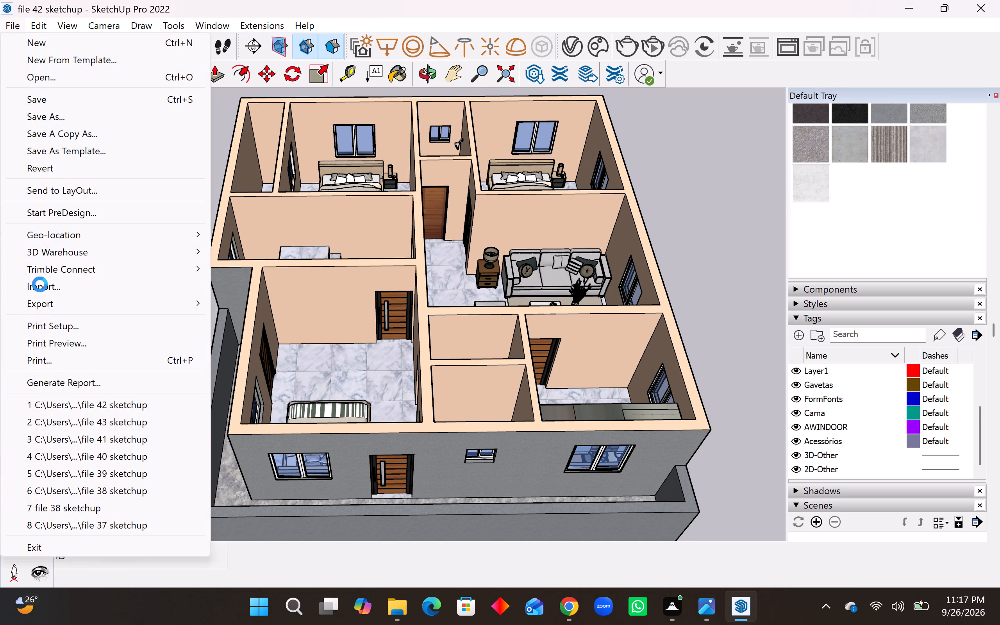
pyautogui.click(56, 307)
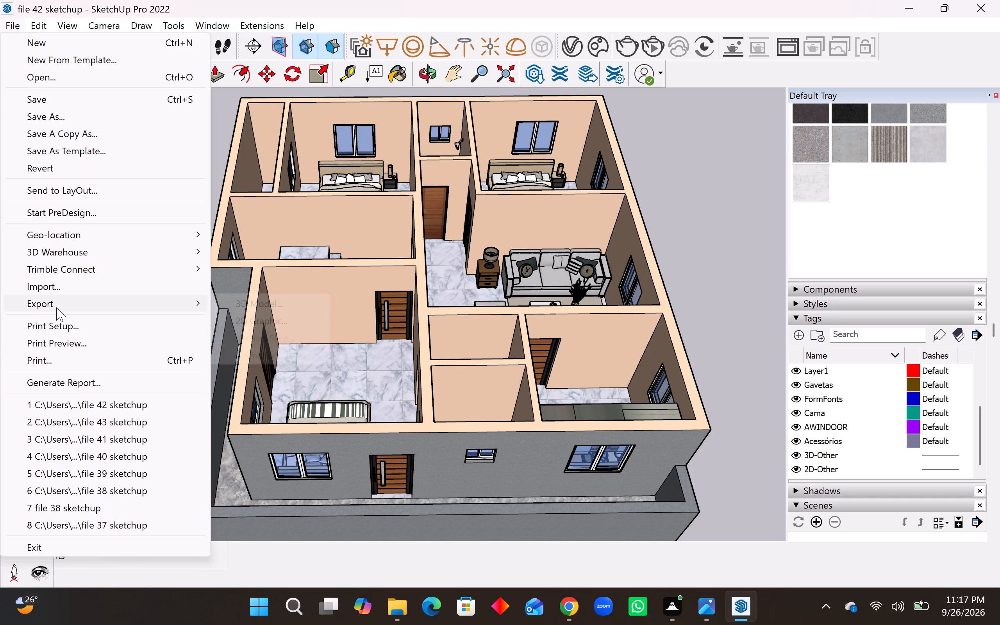
pyautogui.click(261, 313)
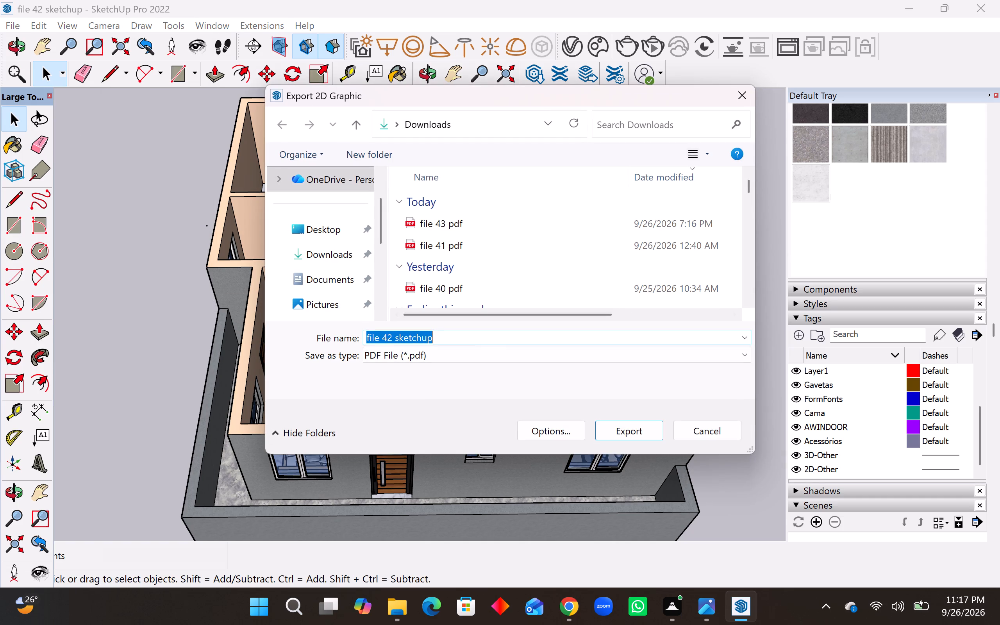
pyautogui.moveTo(441, 334); pyautogui.dragTo(393, 336)
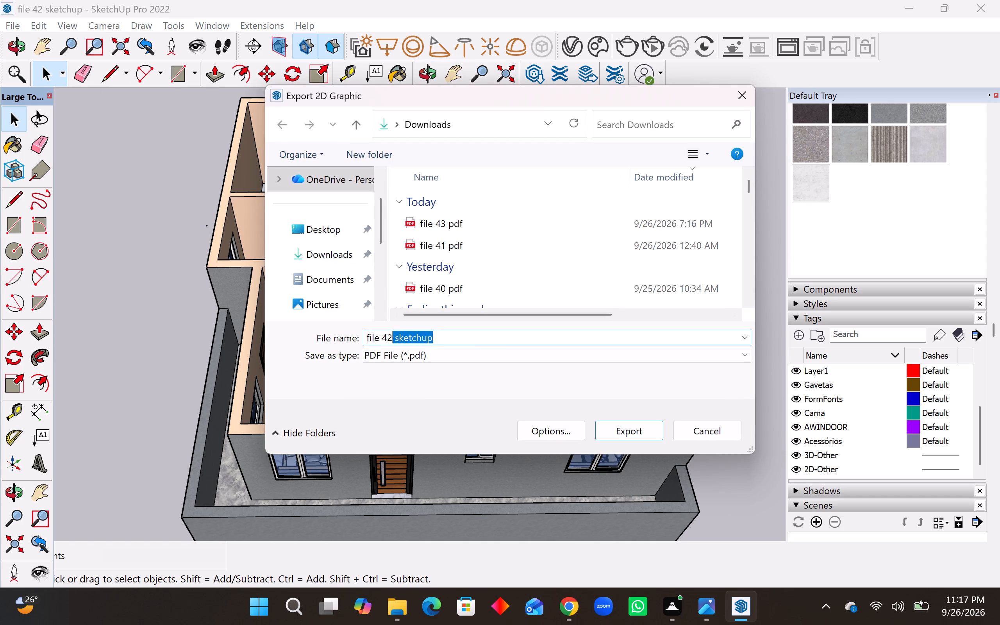
pyautogui.moveTo(393, 336); pyautogui.dragTo(395, 335)
pyautogui.write('pdf')
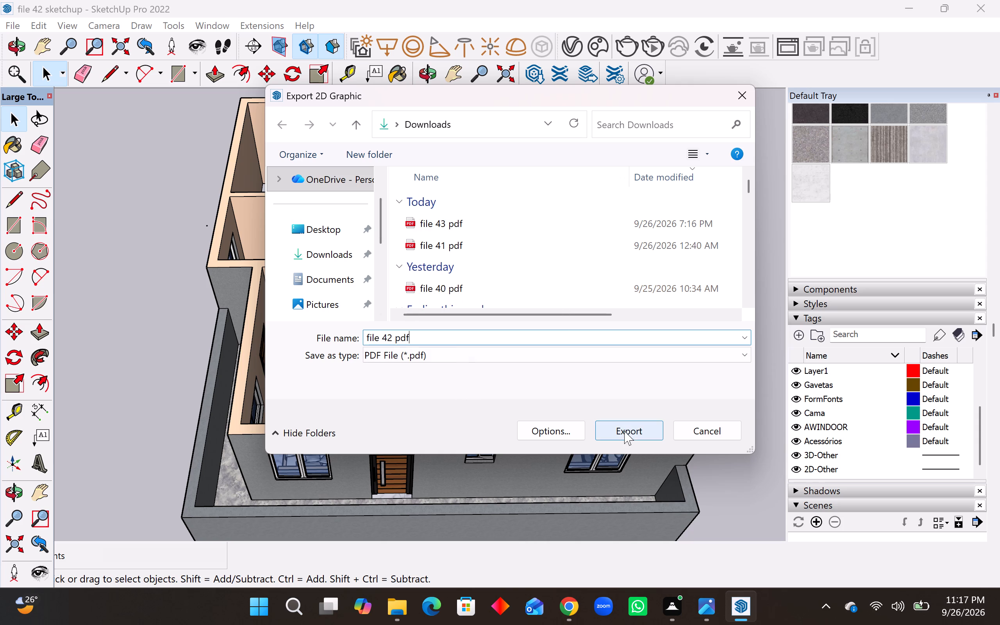
pyautogui.click(624, 431)
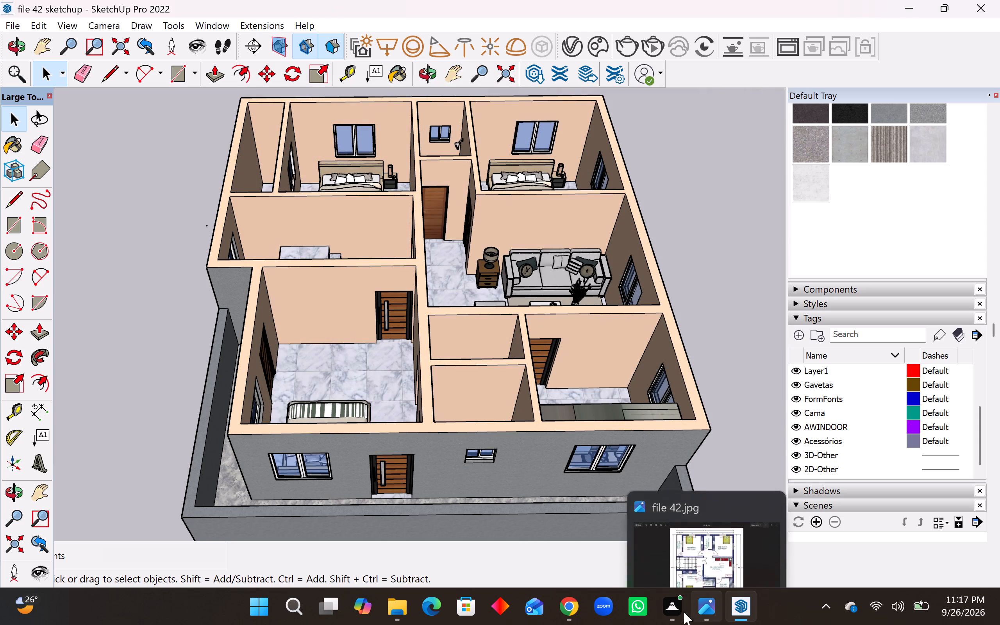